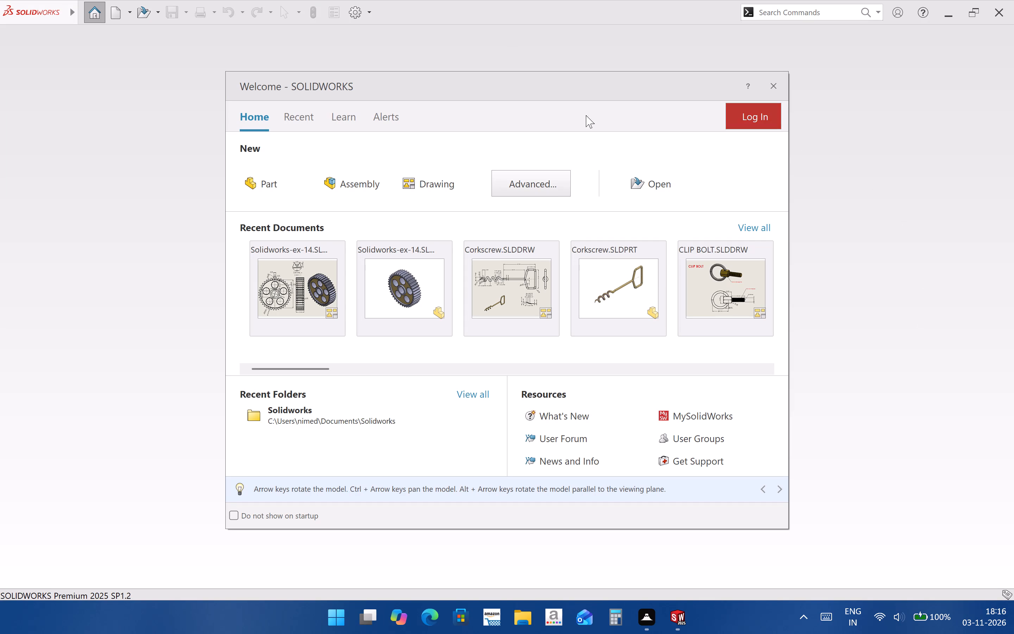
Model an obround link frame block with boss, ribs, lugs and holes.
Create a new part document.
click(280, 189)
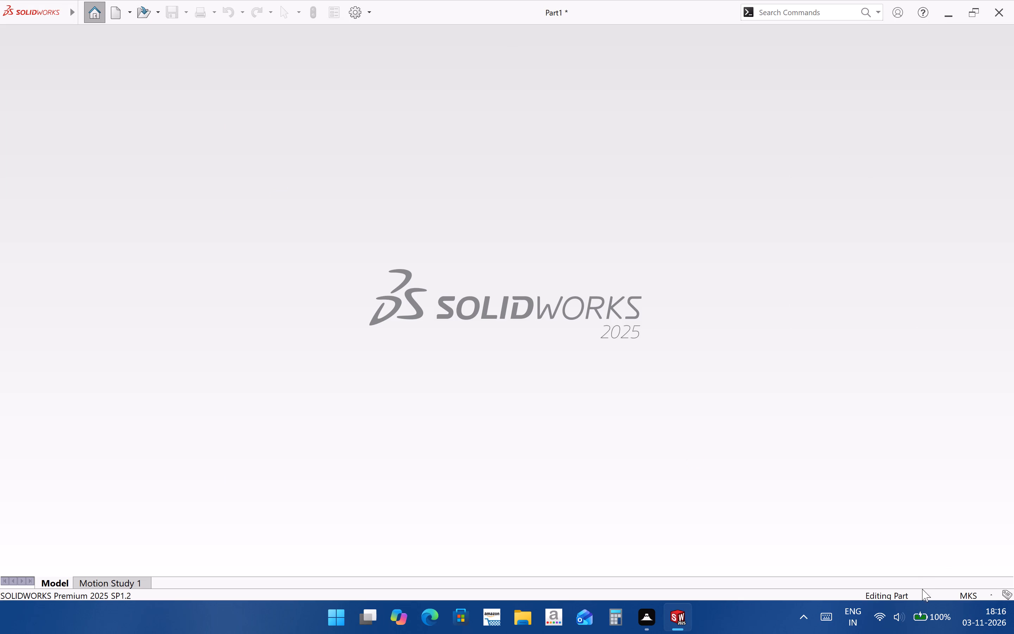
Set the part's unit system to MMGS.
click(976, 597)
click(979, 596)
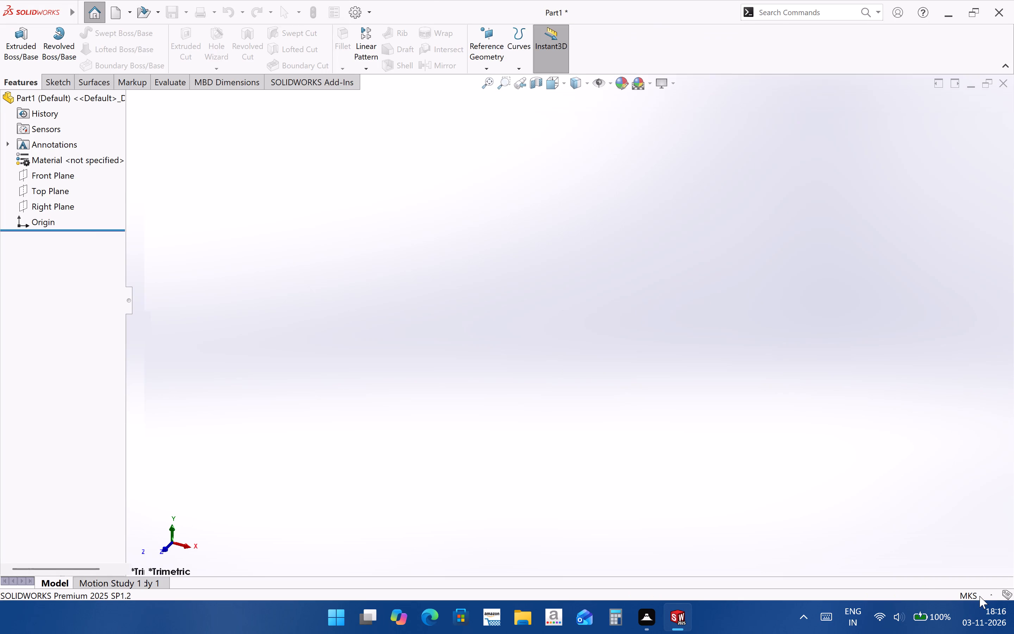
click(983, 593)
click(978, 548)
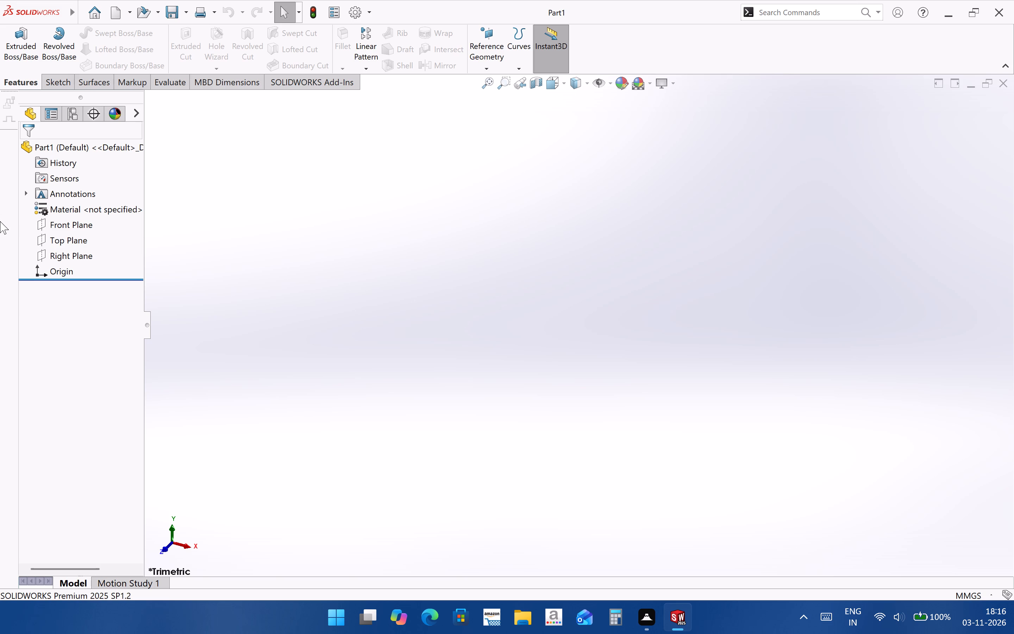
Start a new sketch on the Front Plane, viewed normal to it.
click(74, 223)
click(134, 215)
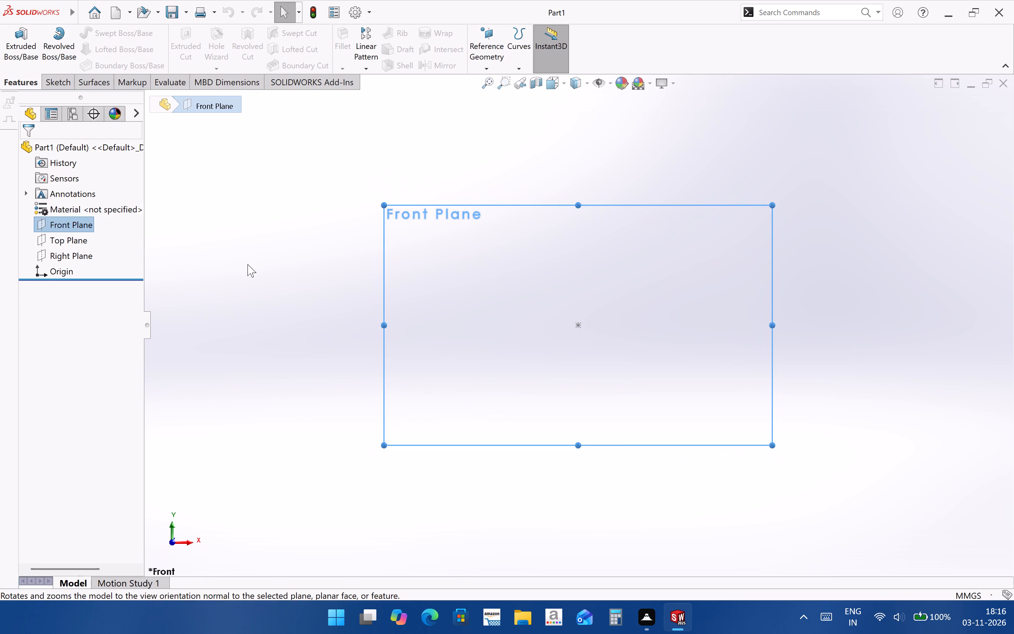
click(409, 308)
click(43, 220)
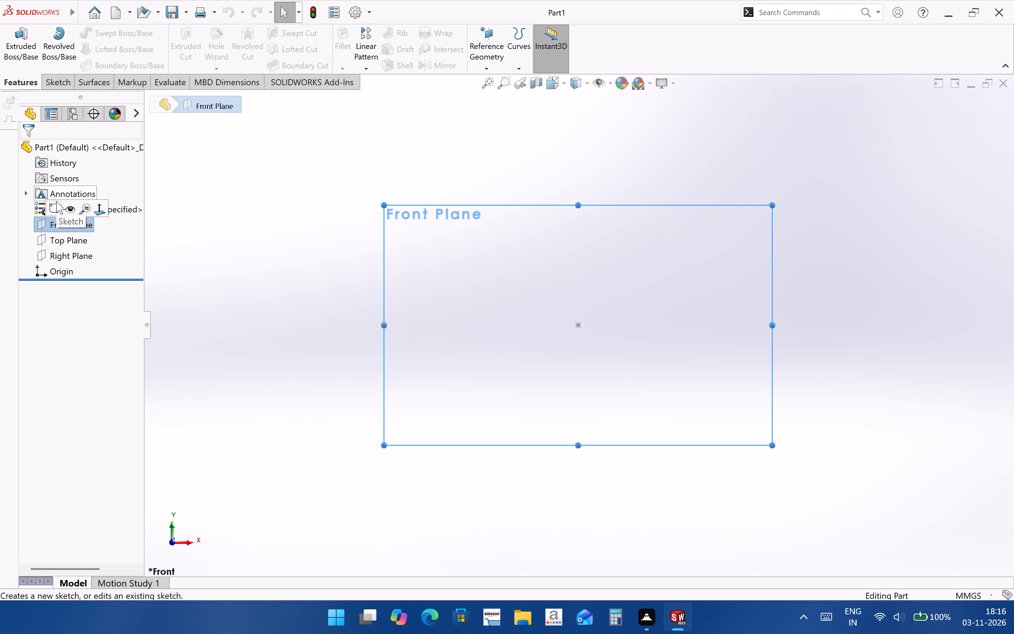
click(56, 201)
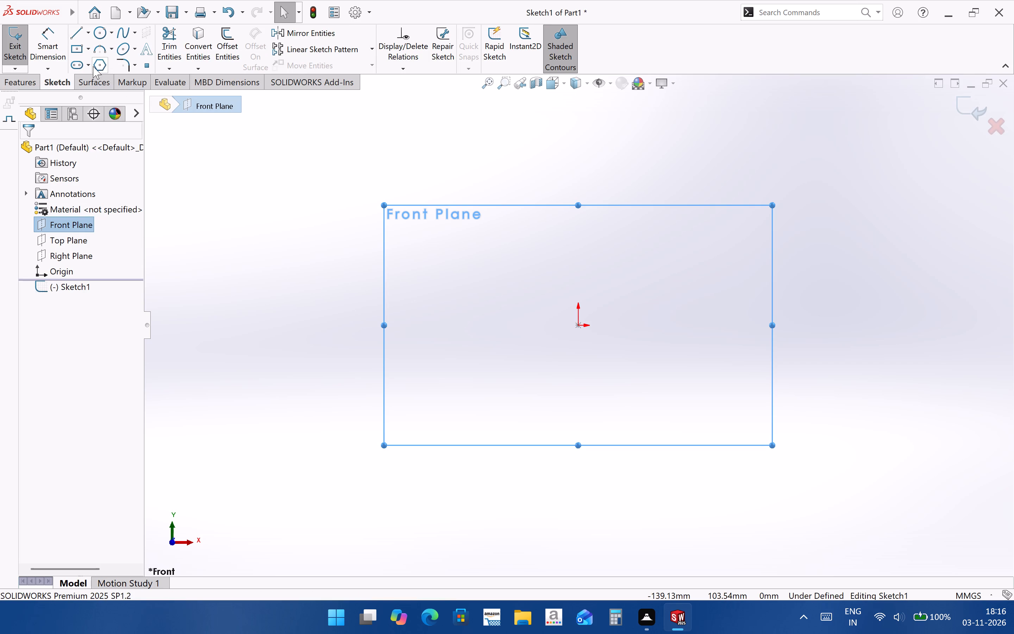
Sketch a horizontal straight slot from the origin, about 36 mm between centres and about 40 mm wide.
click(79, 66)
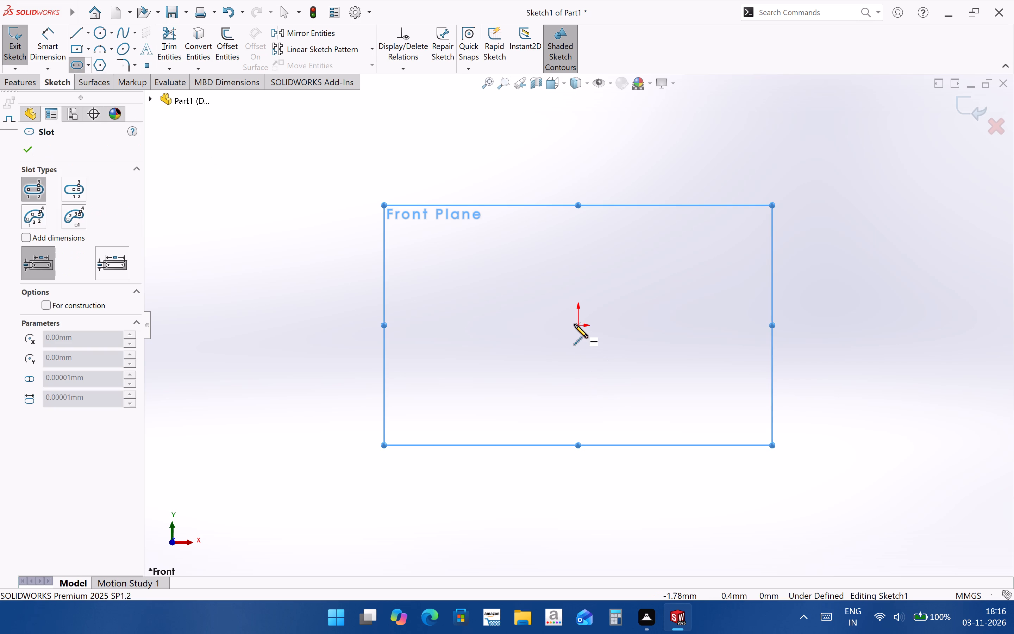
click(578, 324)
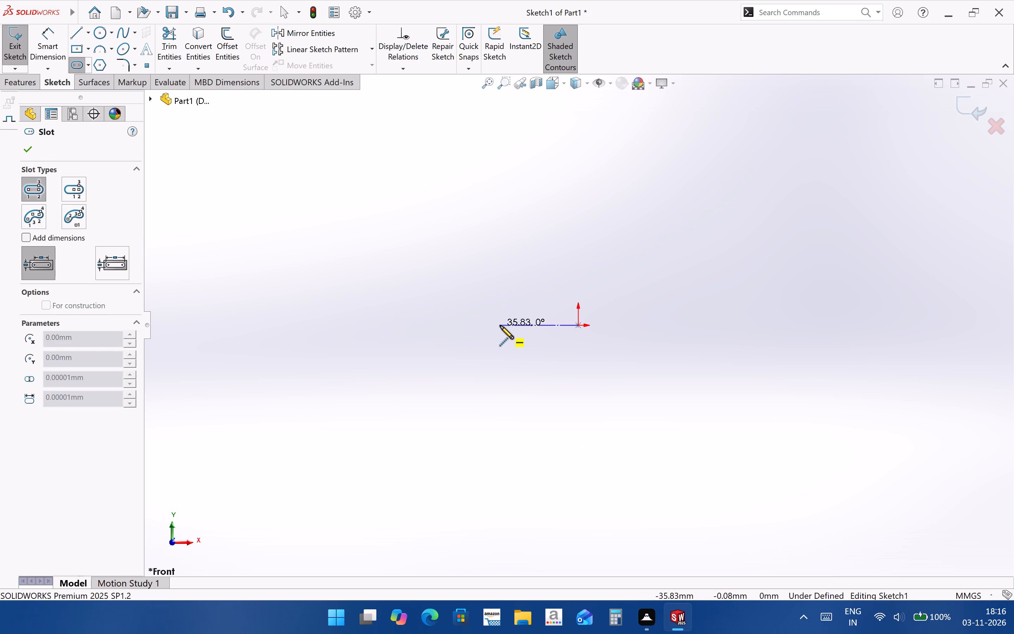
click(500, 325)
click(632, 368)
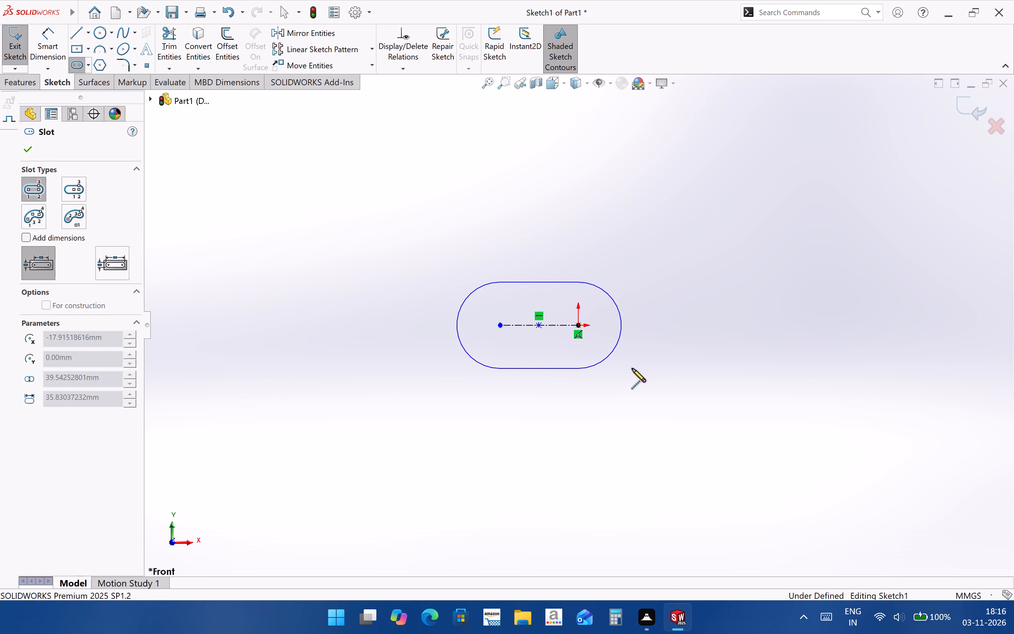
scroll(580, 307, down, 2)
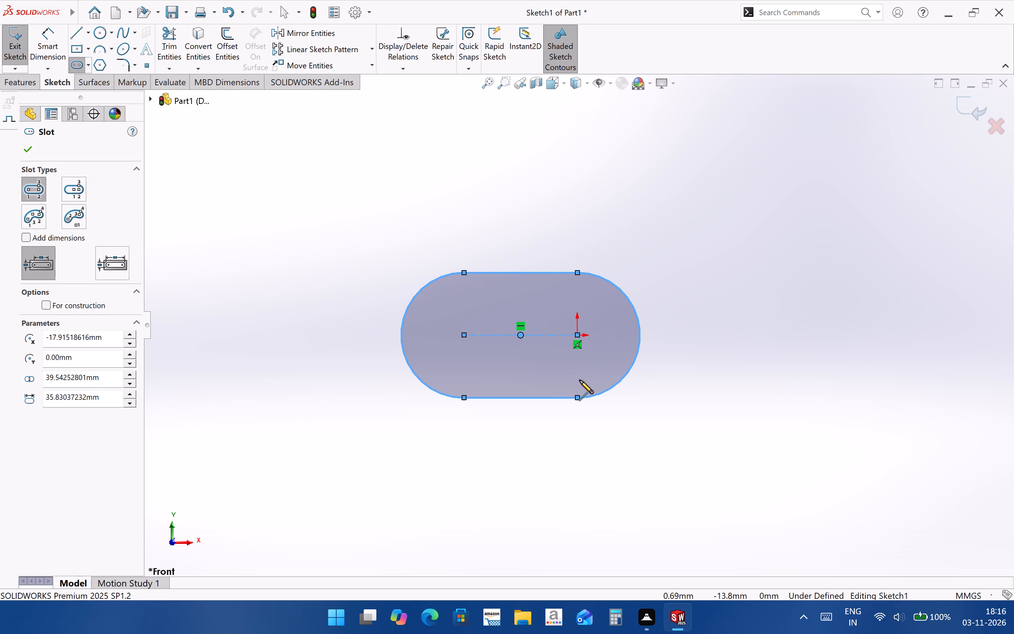
key(Escape)
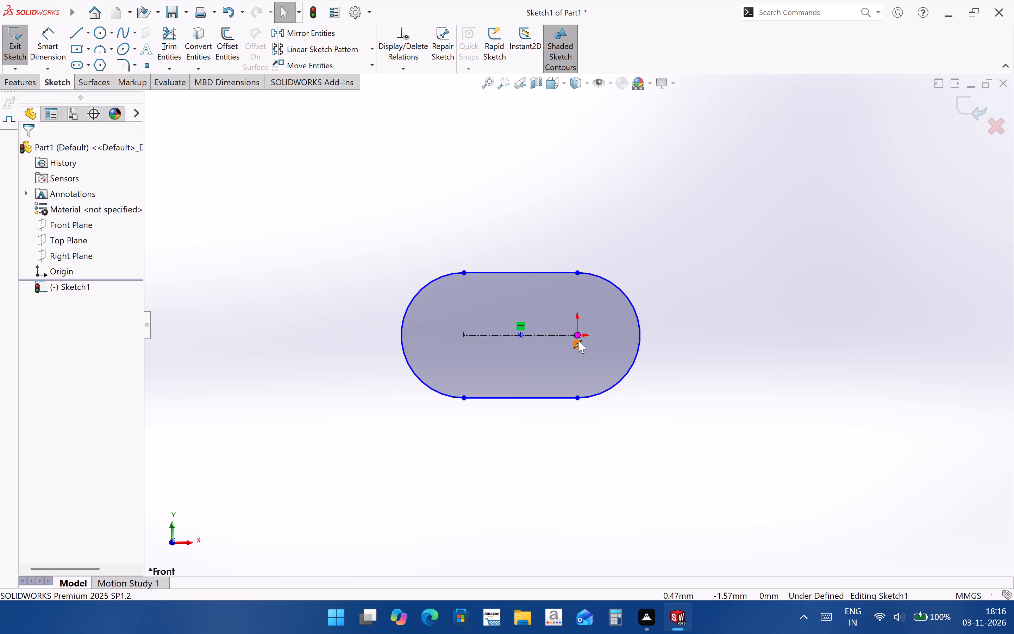
Delete the coincident relation tying the slot's end centre to the origin.
click(578, 341)
key(Delete)
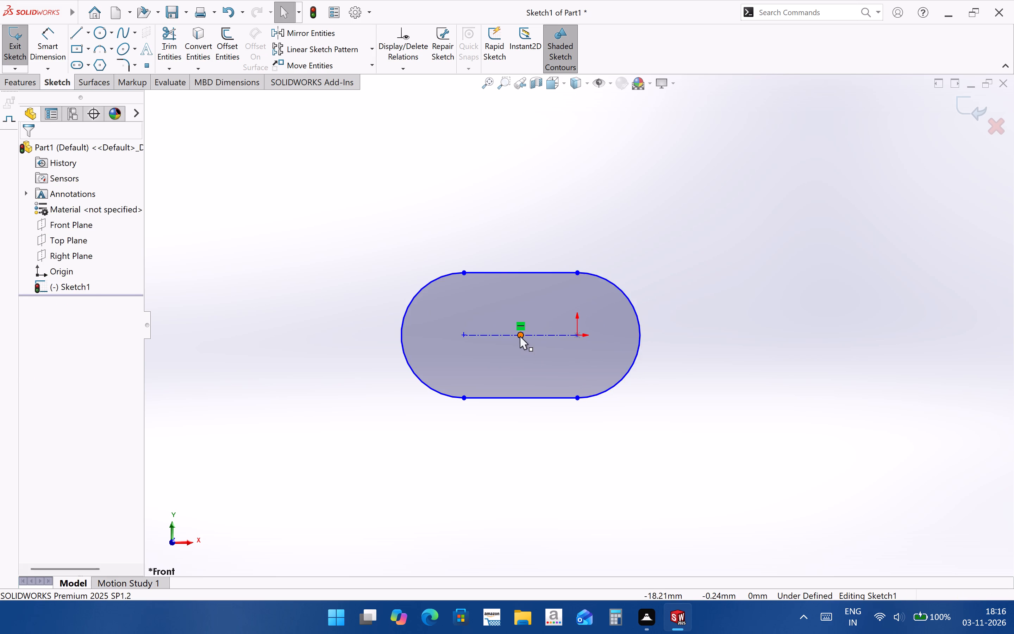
Move the slot clear of the origin and make its midpoint coincident with the origin.
click(520, 336)
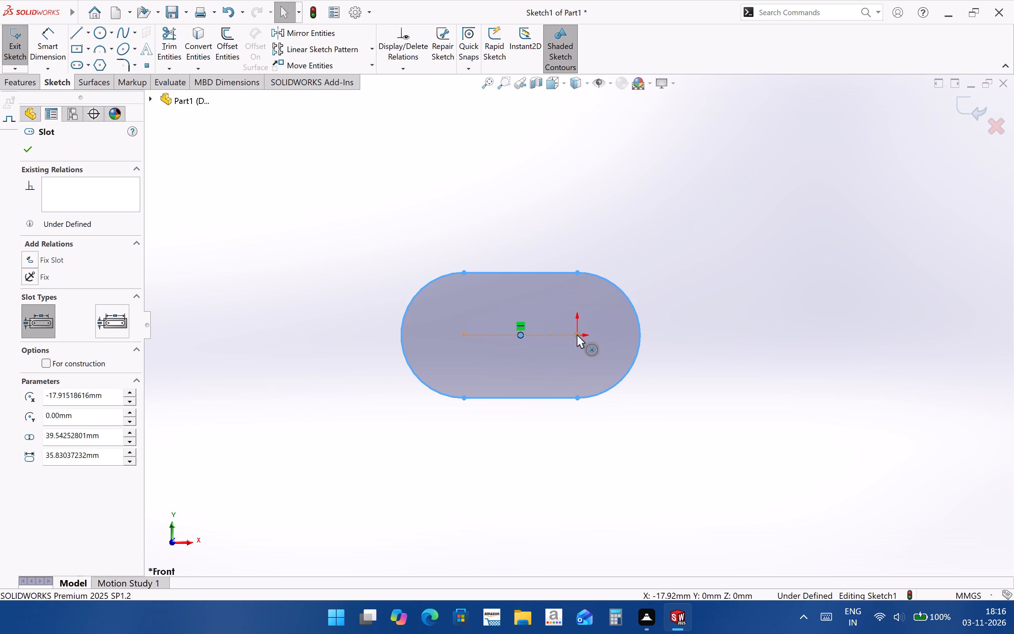
ctrl+click(577, 335)
click(664, 456)
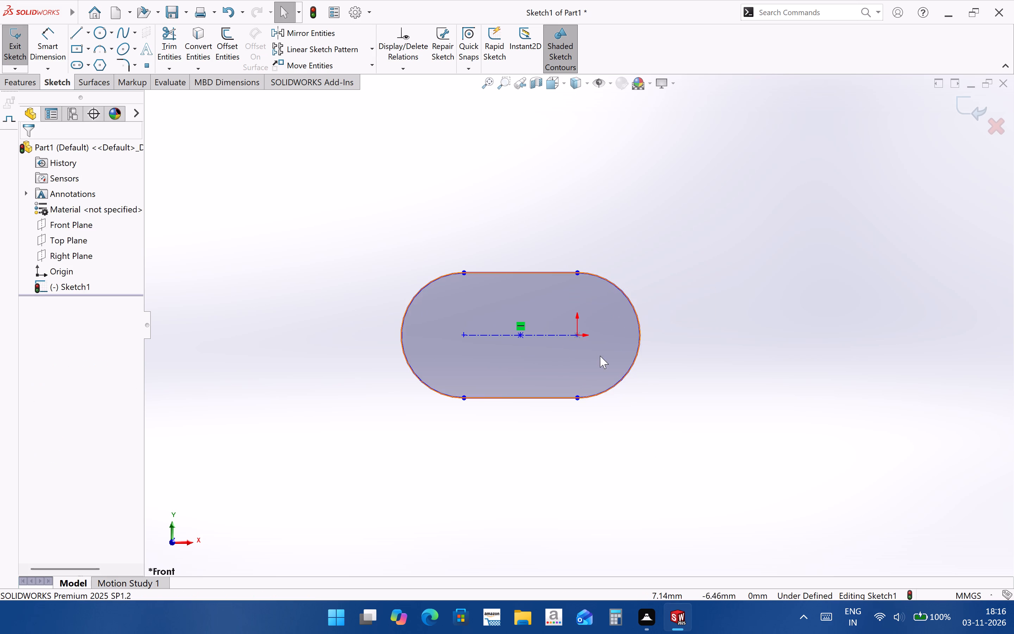
click(578, 336)
click(811, 474)
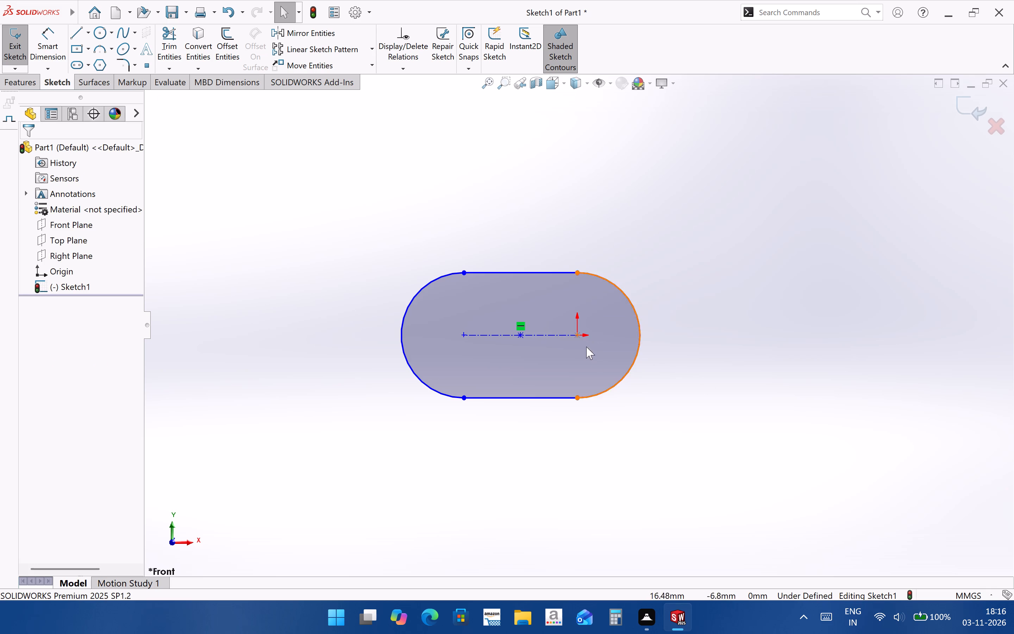
drag(519, 334, 506, 343)
click(553, 419)
scroll(527, 336, down, 2)
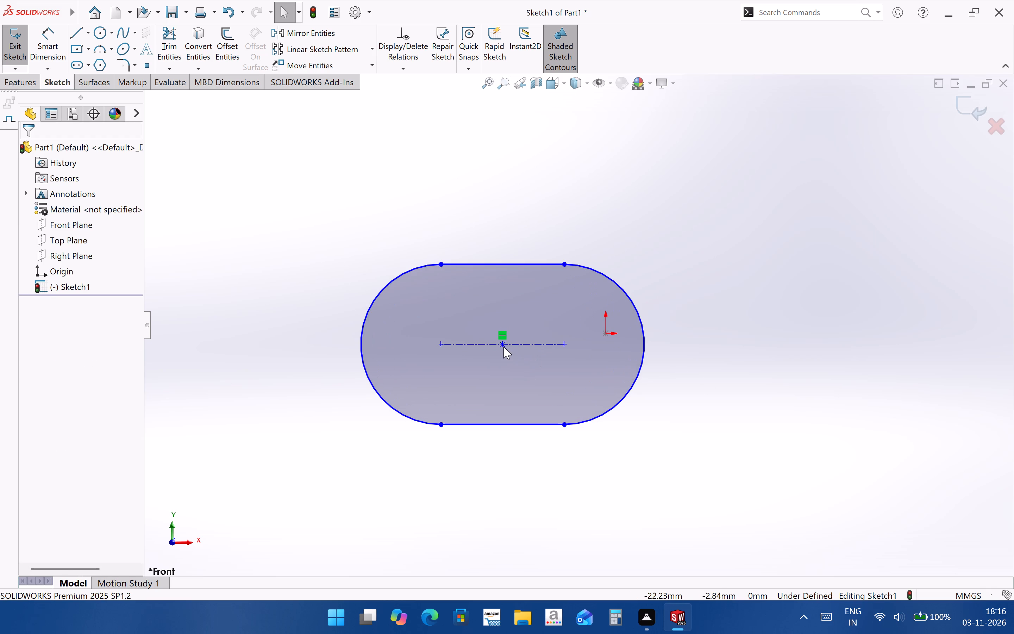
click(503, 346)
ctrl+click(607, 332)
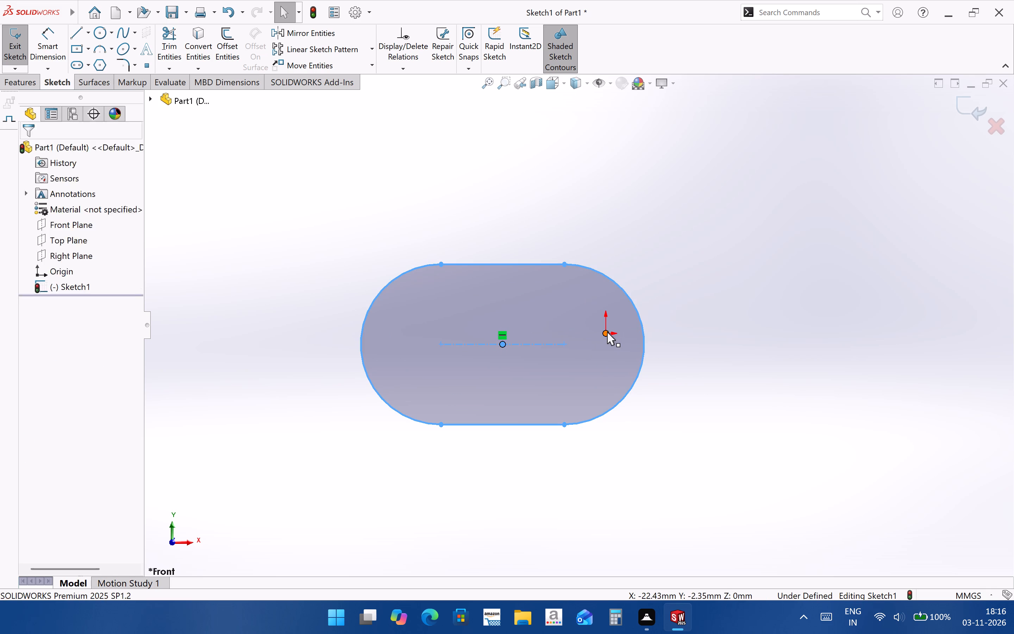
click(661, 294)
click(597, 438)
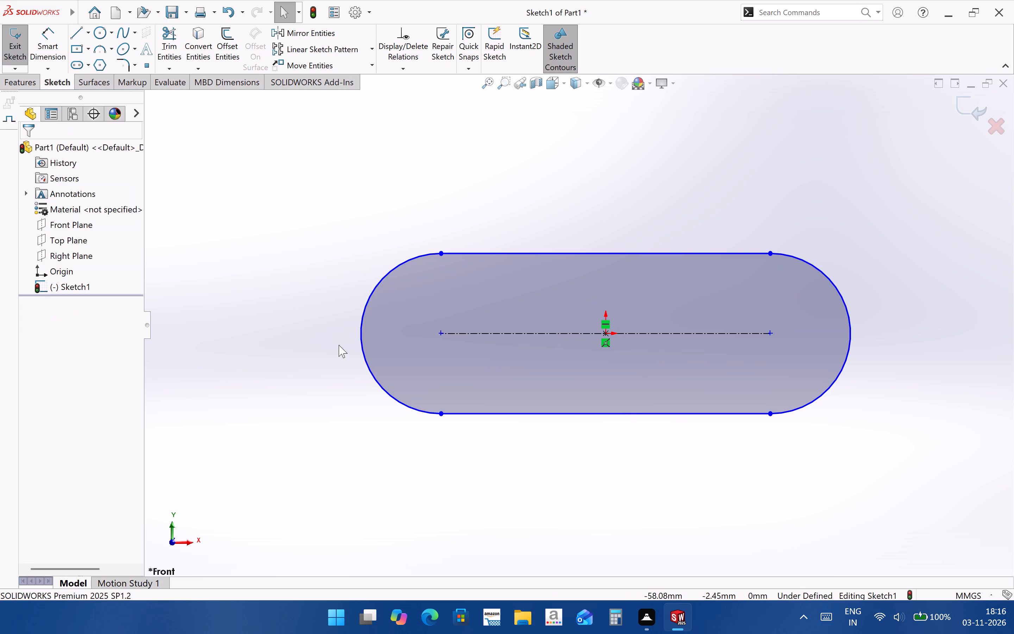
Offset the whole slot outline outward by 10 mm.
scroll(439, 423, up, 2)
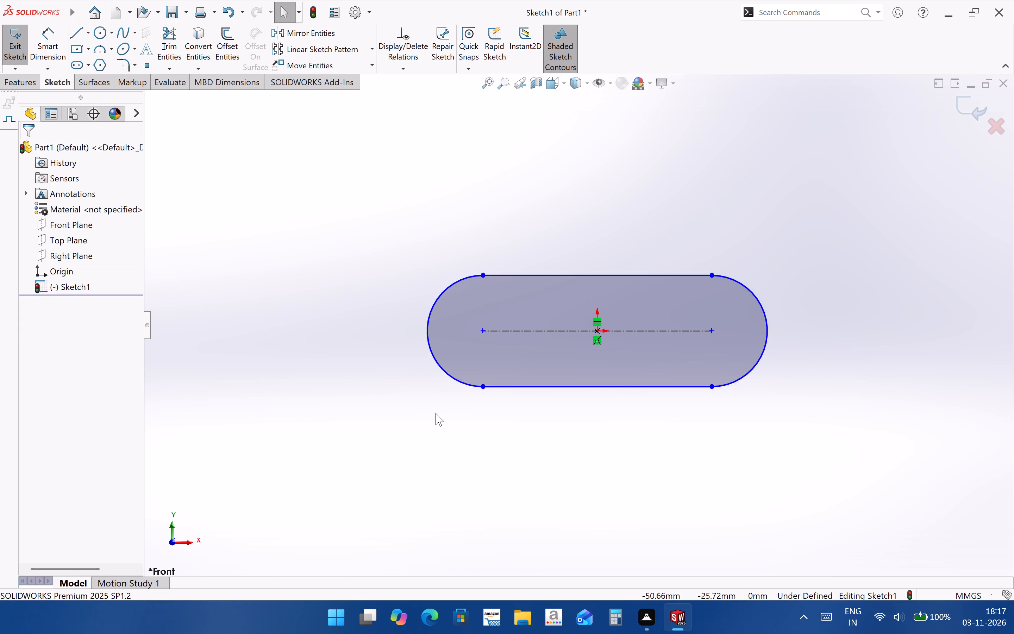
click(38, 51)
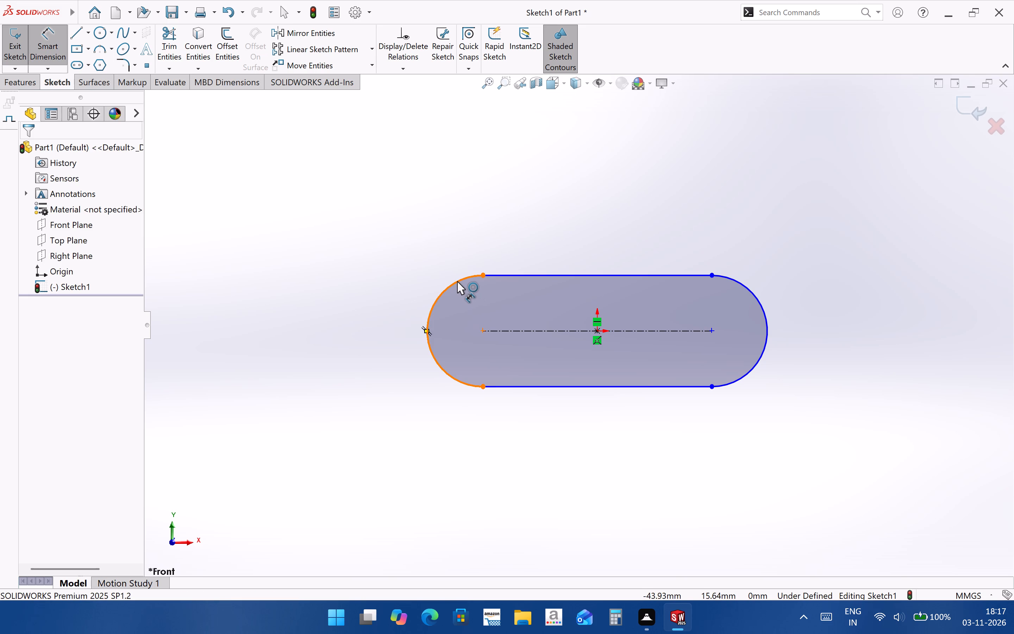
click(227, 38)
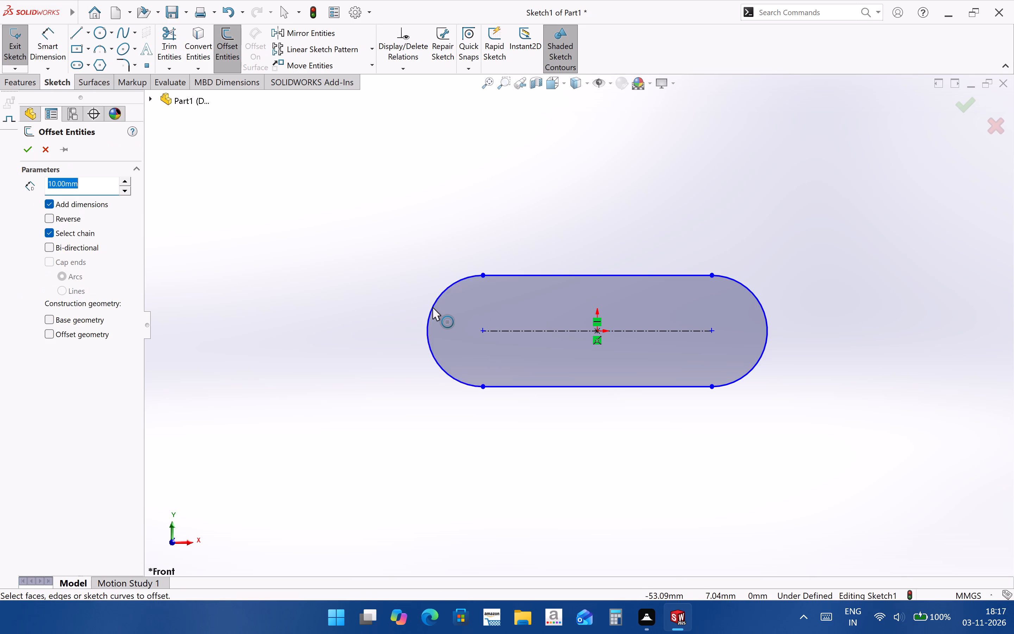
click(436, 304)
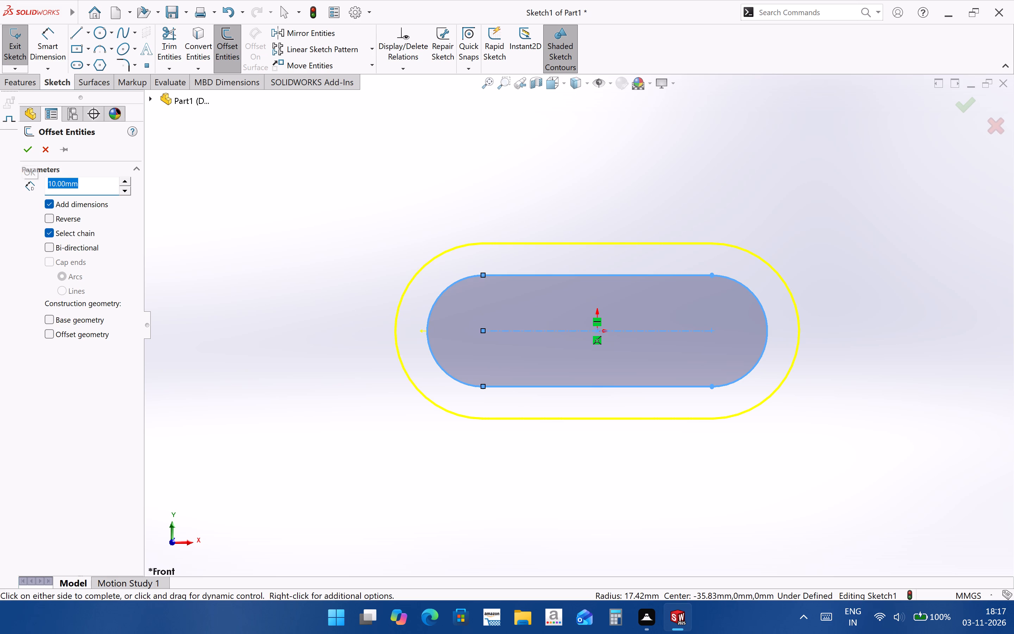
click(29, 151)
click(424, 467)
Delete the 10 mm offset dimension between the two slot outlines.
scroll(489, 481, up, 1)
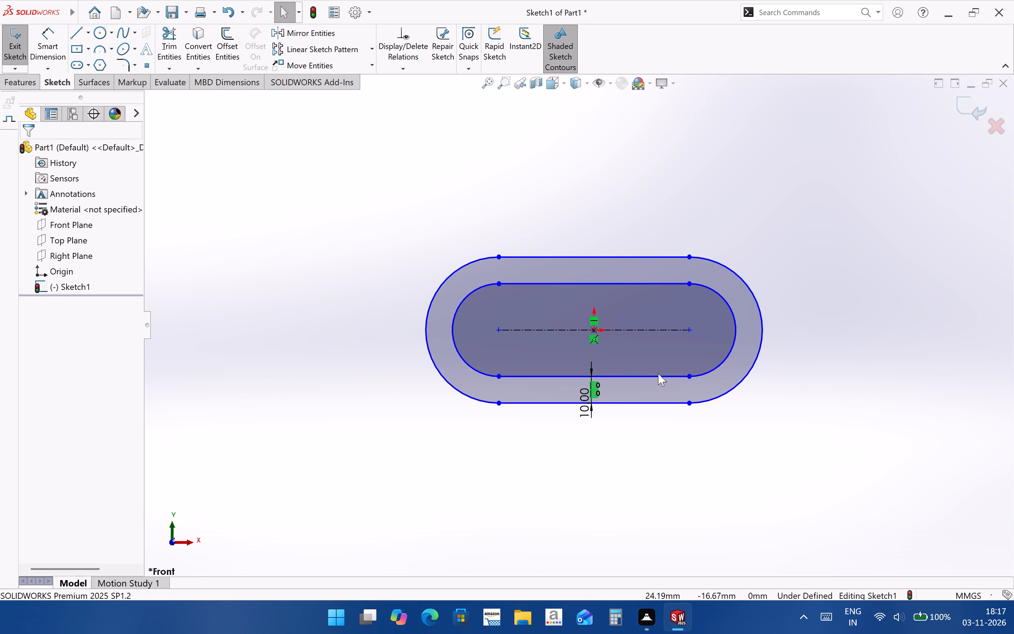
scroll(658, 373, down, 1)
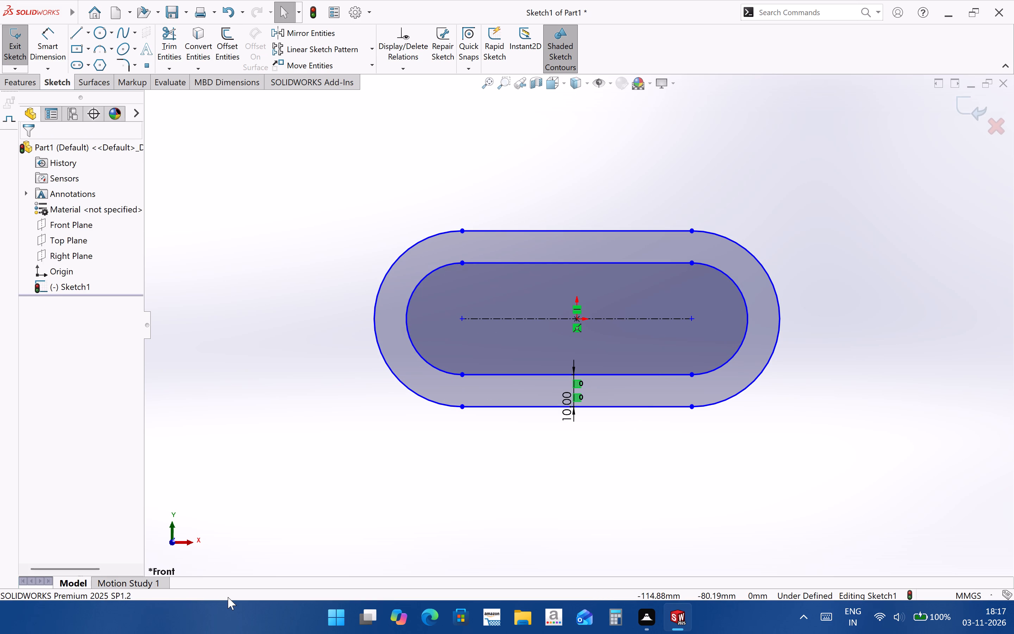
click(566, 421)
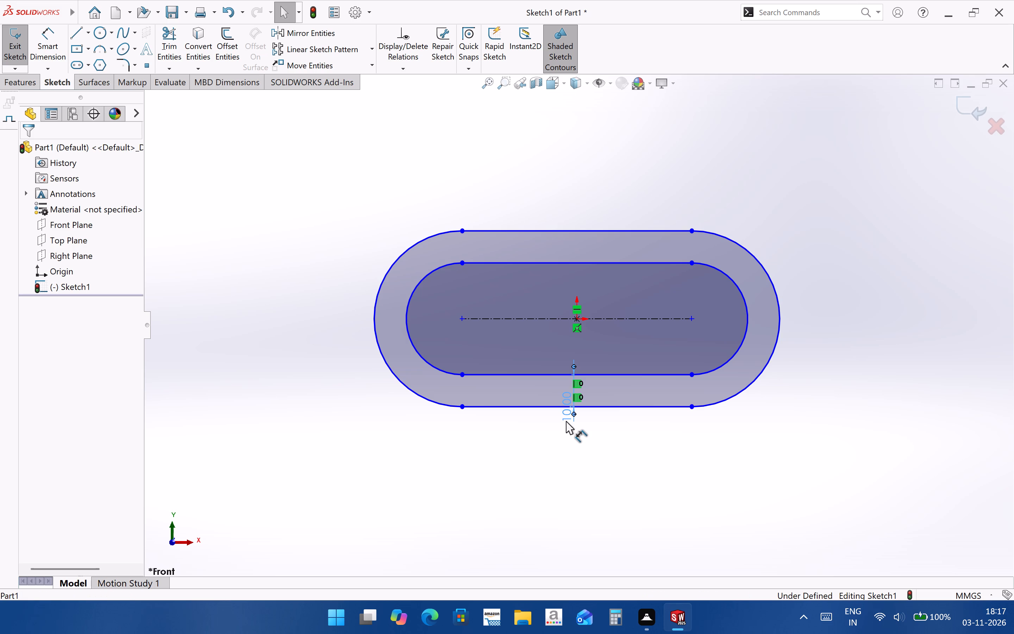
key(Delete)
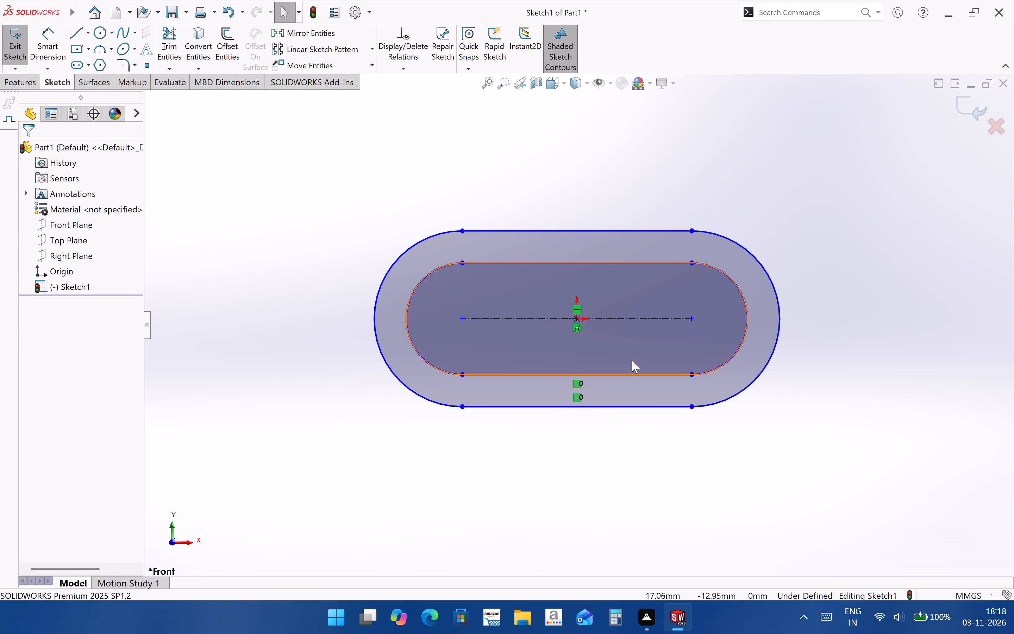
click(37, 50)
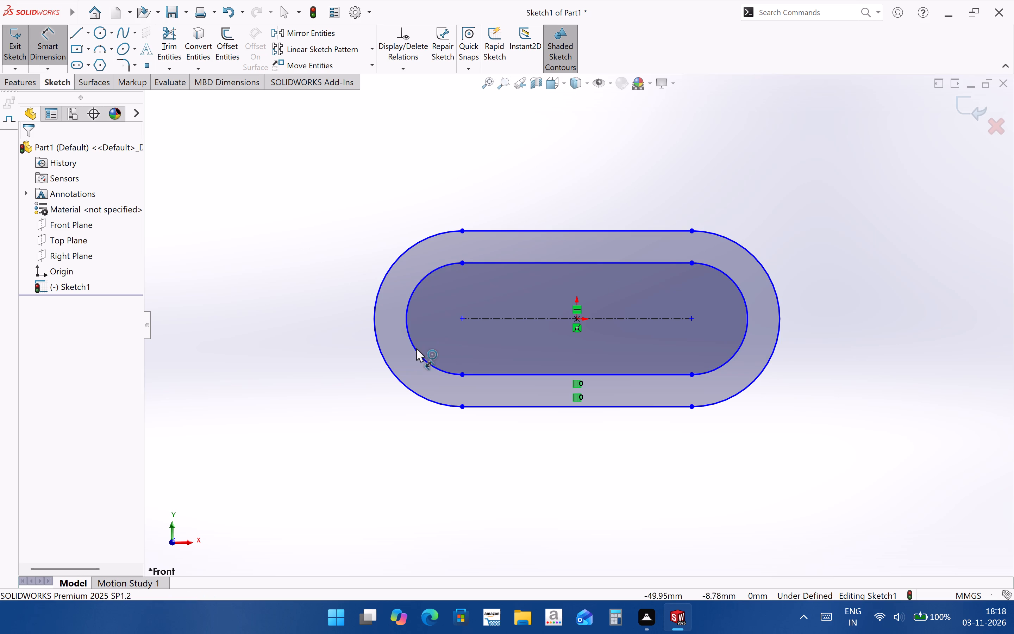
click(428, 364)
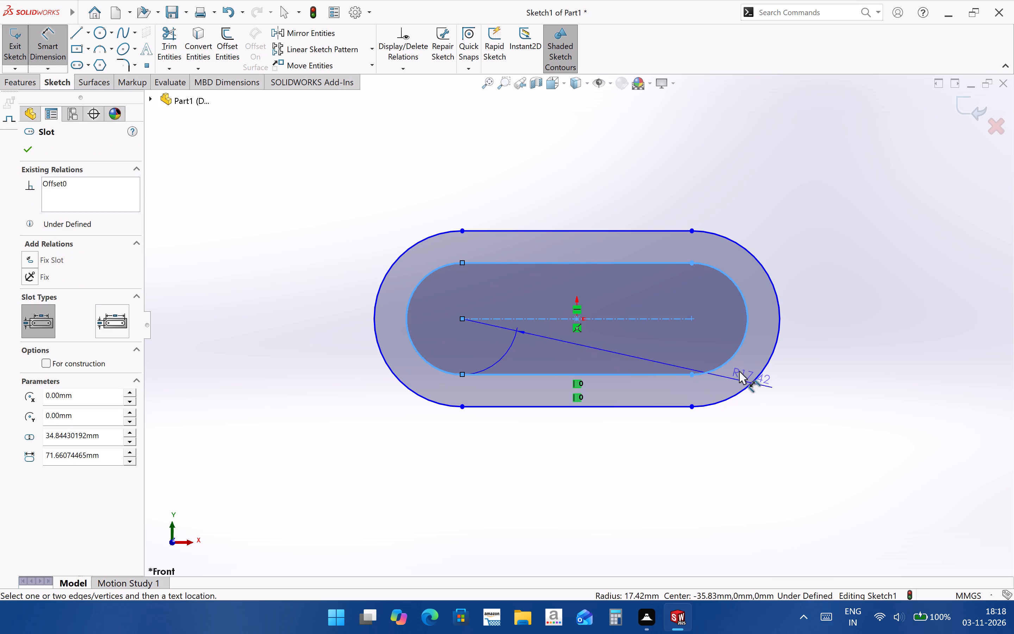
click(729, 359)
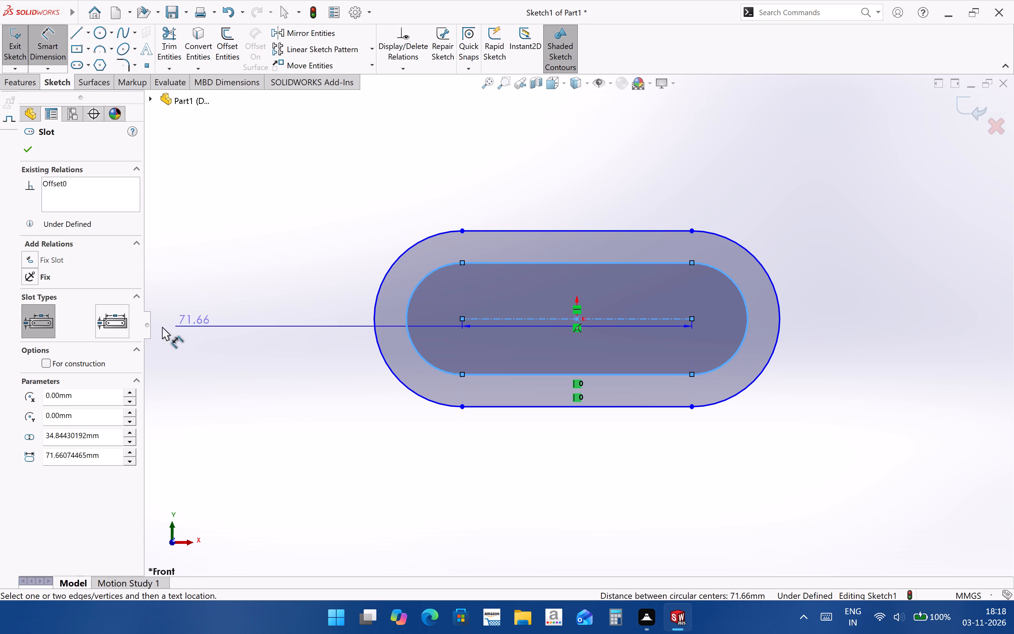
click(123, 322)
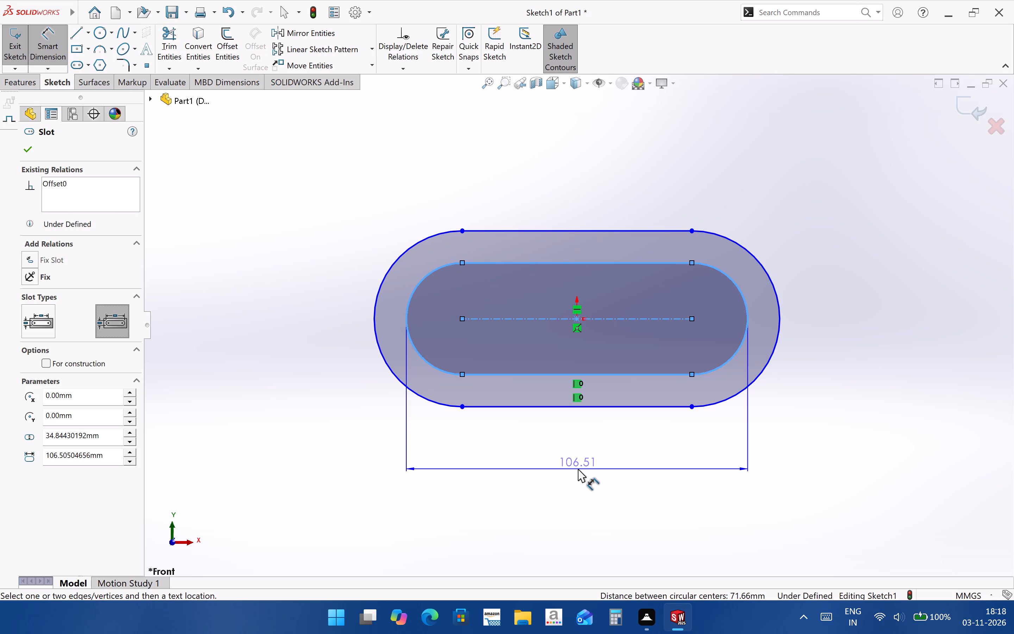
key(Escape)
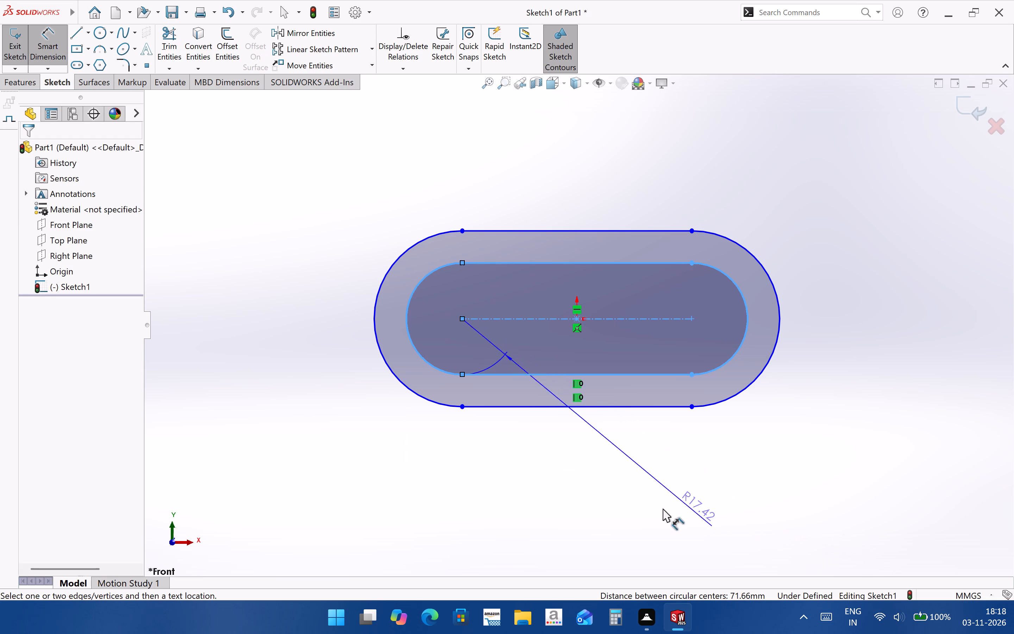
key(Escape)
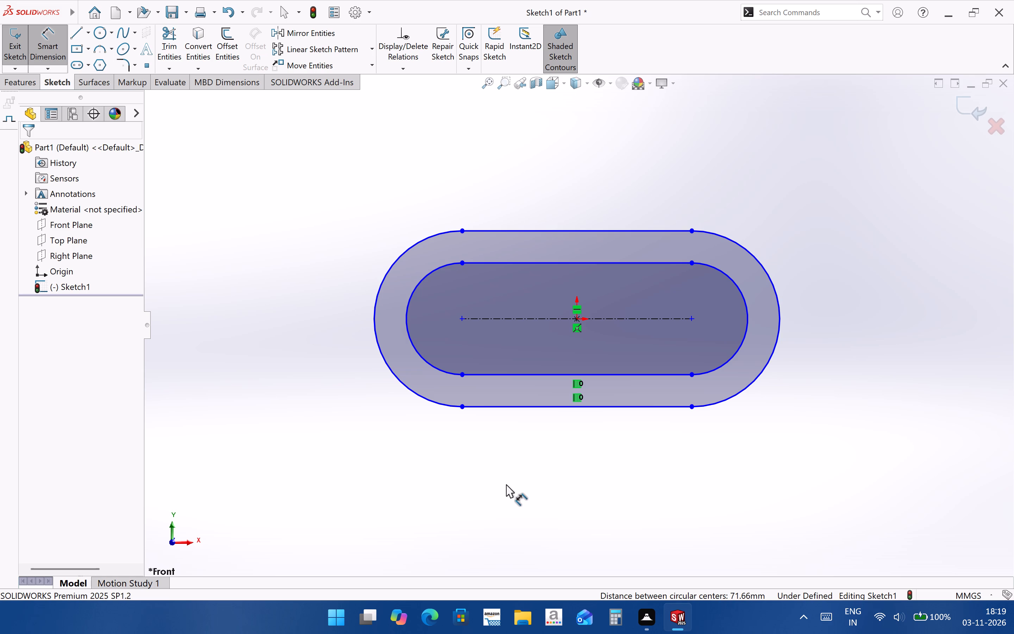
Dimension the outer slot's end arc with a radius of 25 mm.
click(438, 235)
click(374, 190)
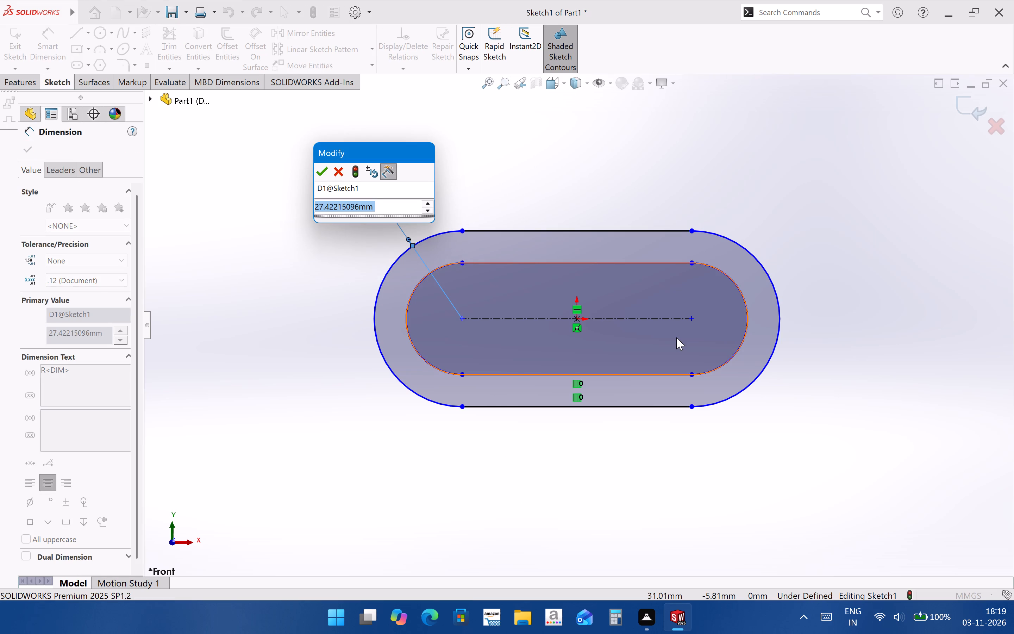
text(25)
key(Return)
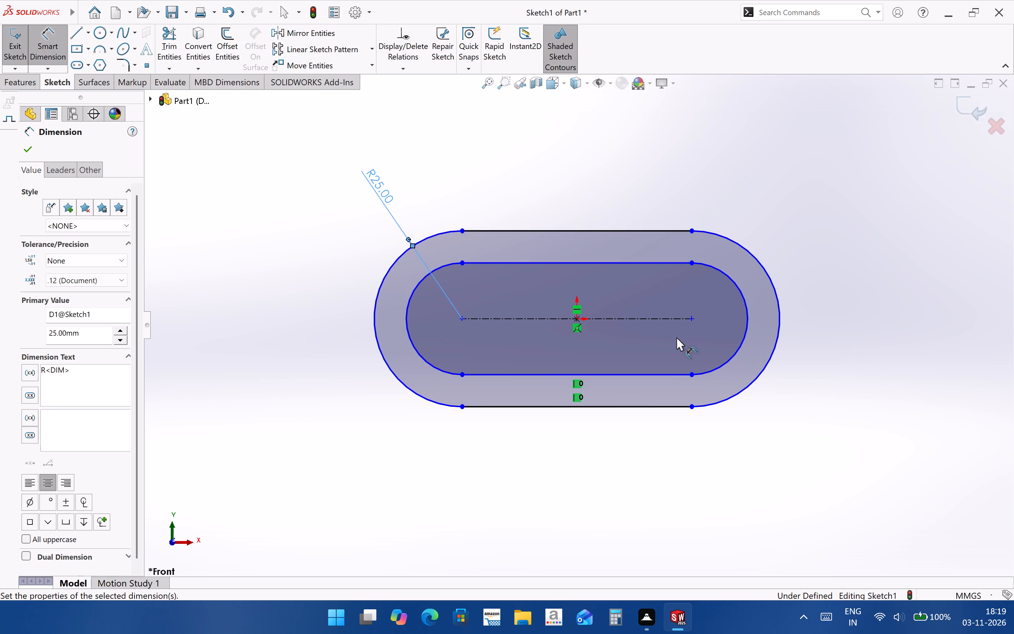
Dimension the inner slot's end arc with a radius of 18 mm.
click(419, 353)
click(350, 391)
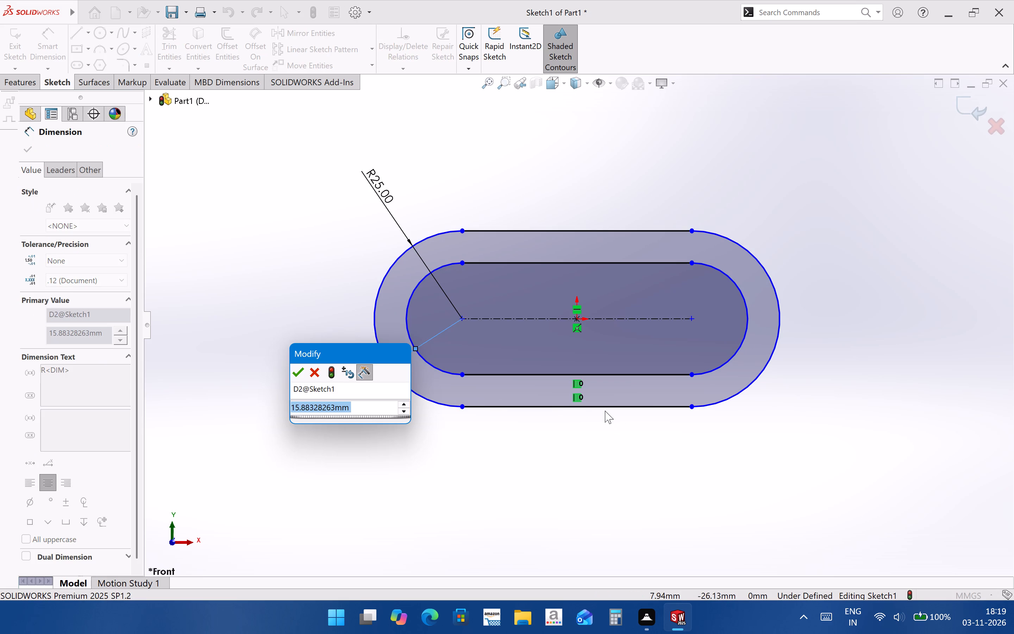
text(18)
key(Return)
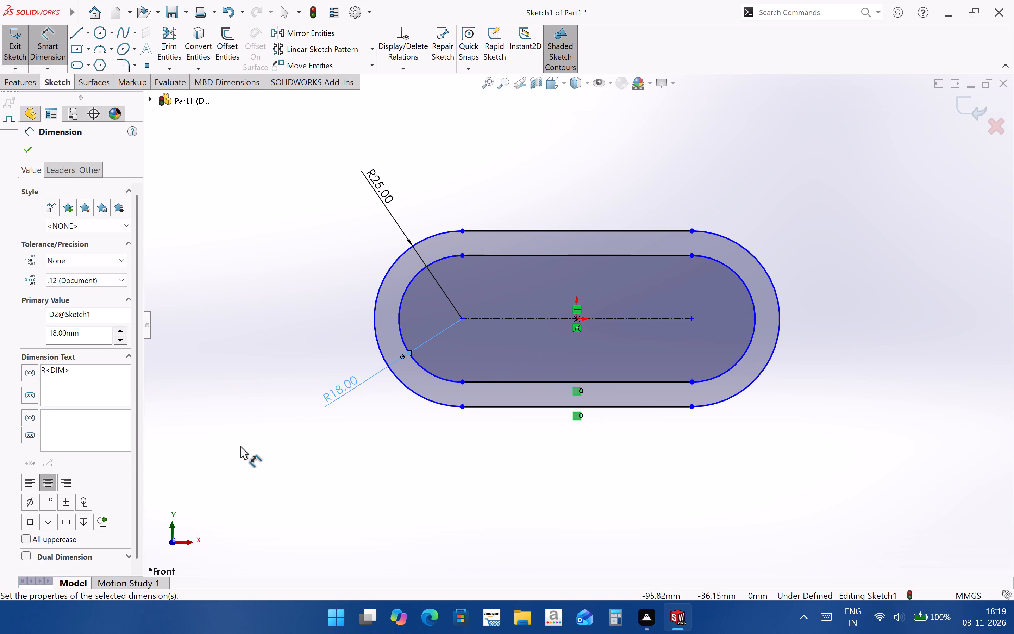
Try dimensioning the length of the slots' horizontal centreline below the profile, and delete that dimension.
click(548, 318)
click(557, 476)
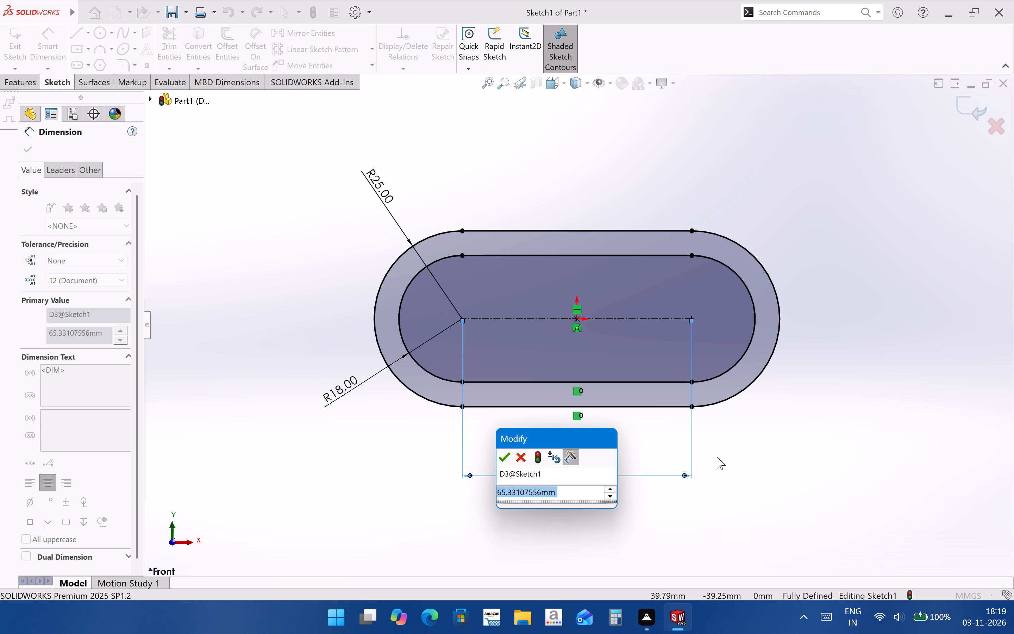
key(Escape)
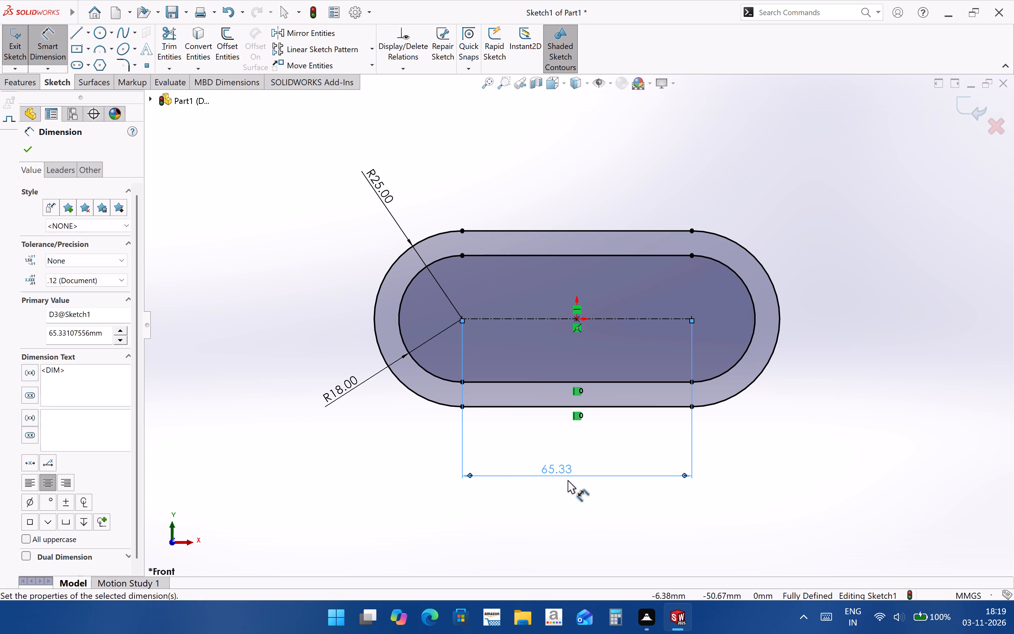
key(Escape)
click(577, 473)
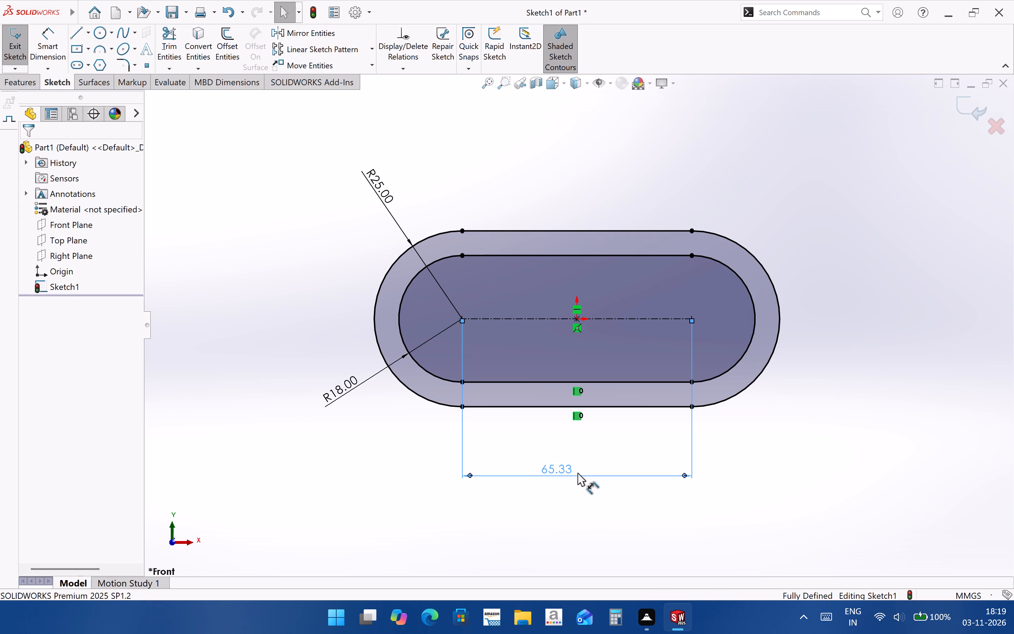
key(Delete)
Start a construction centerline in the nested slot sketch.
click(87, 34)
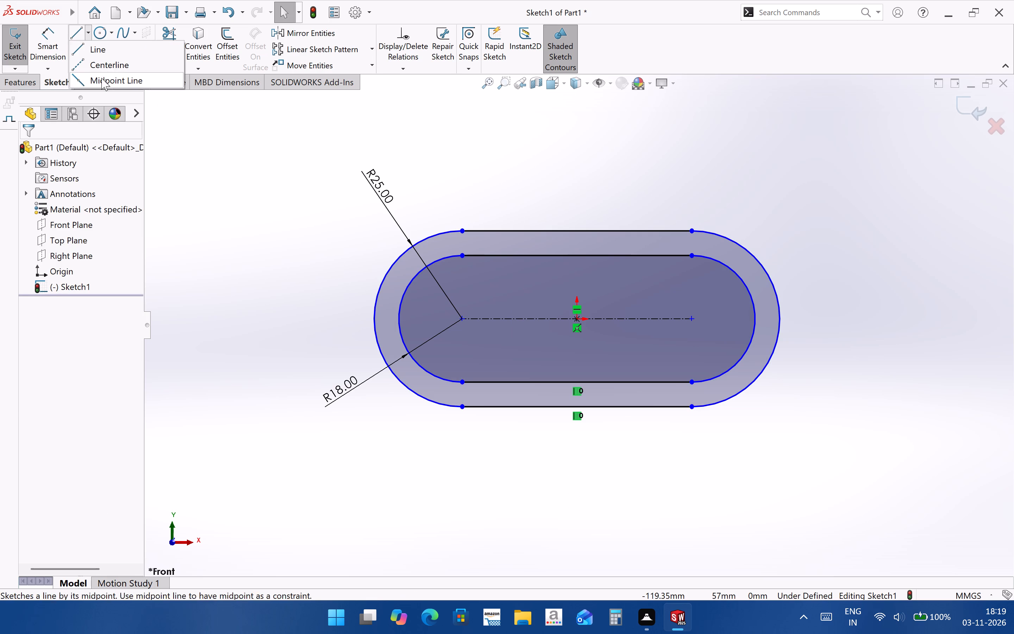
click(105, 61)
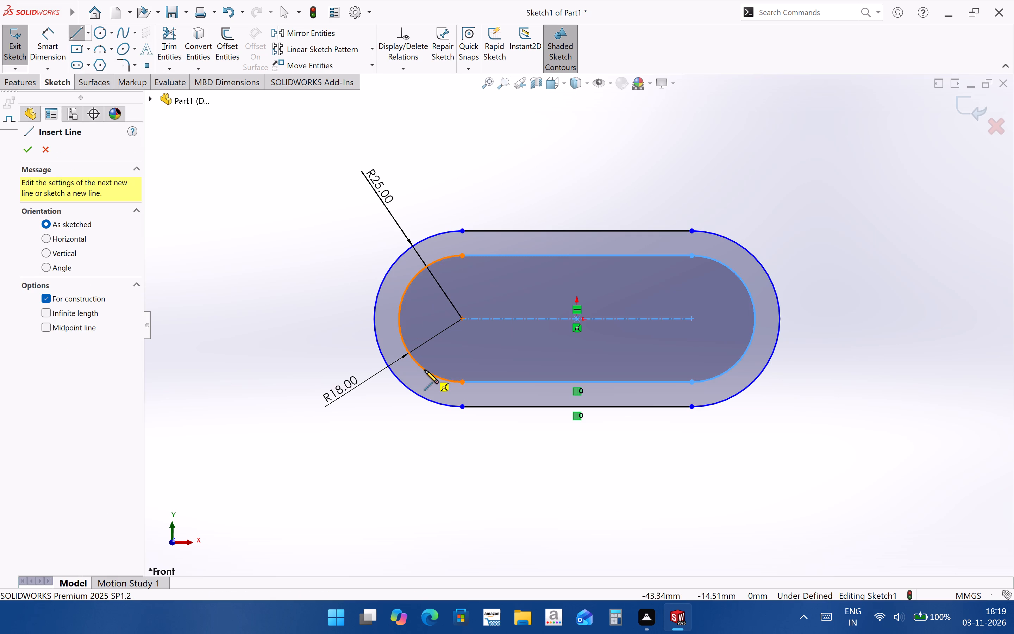
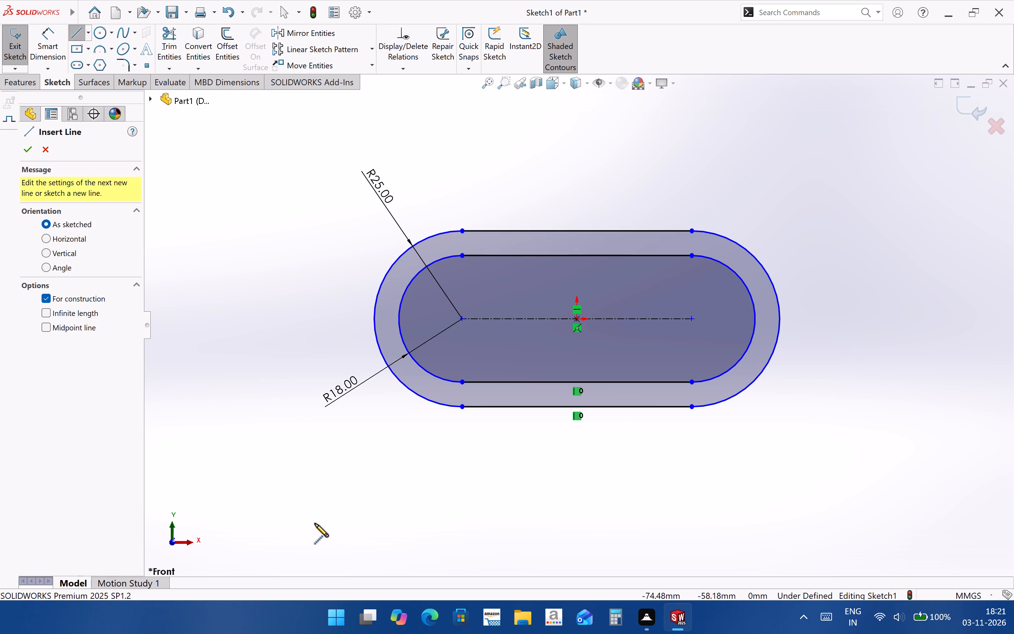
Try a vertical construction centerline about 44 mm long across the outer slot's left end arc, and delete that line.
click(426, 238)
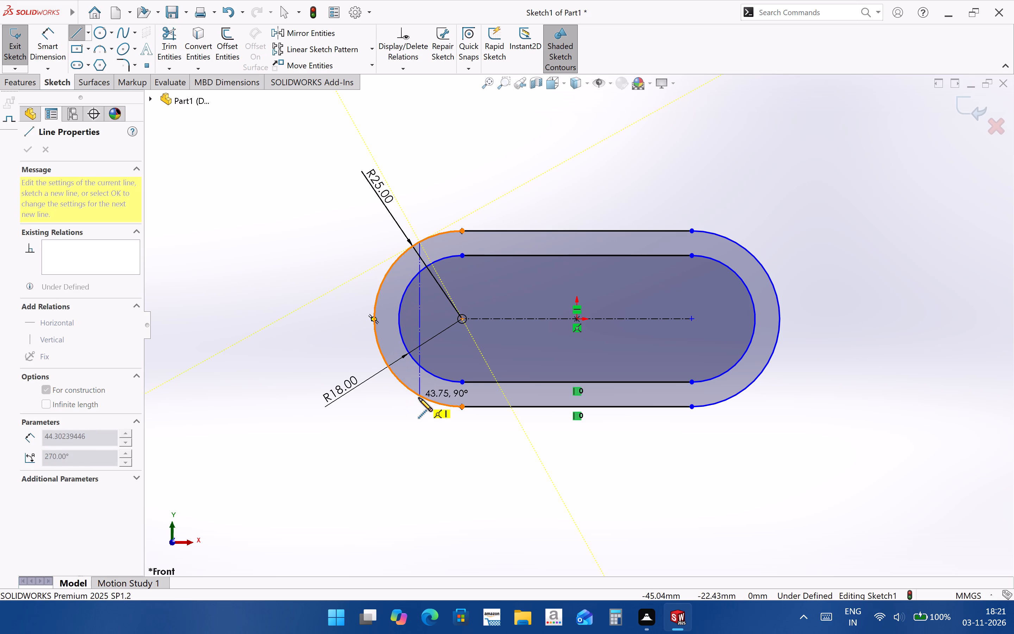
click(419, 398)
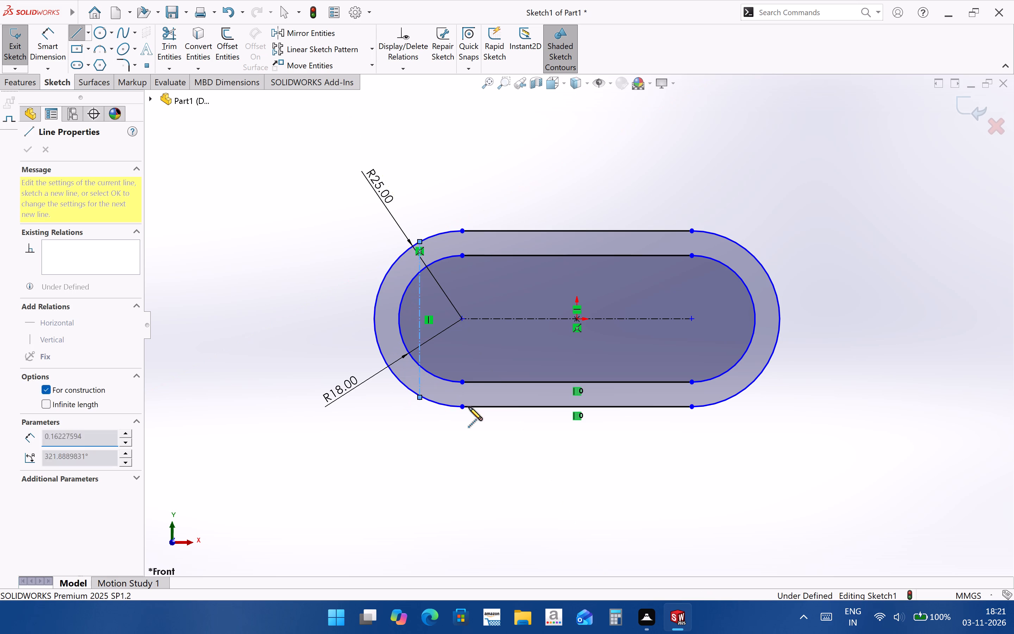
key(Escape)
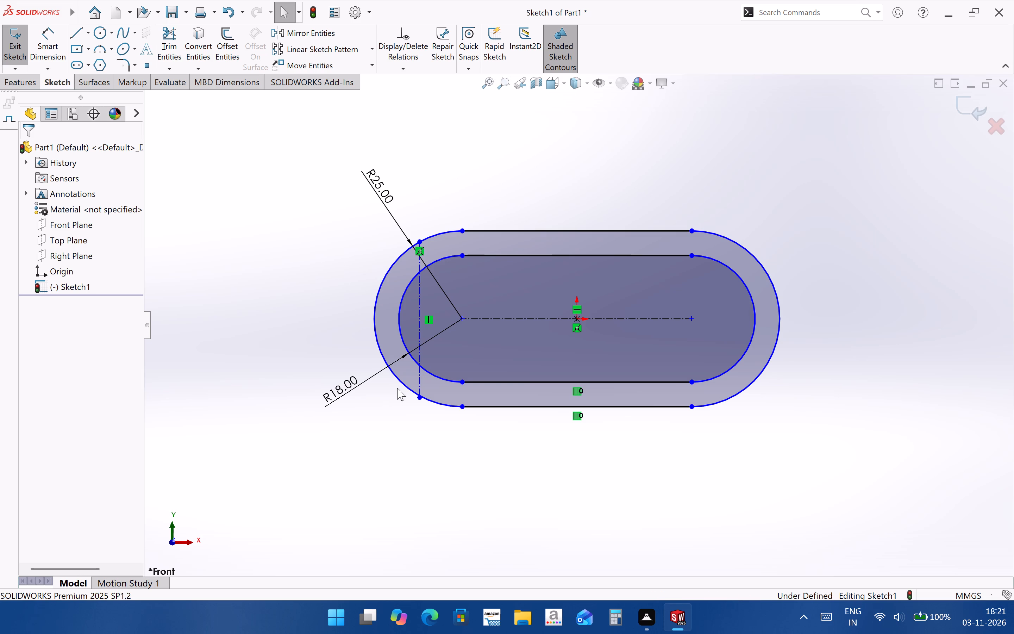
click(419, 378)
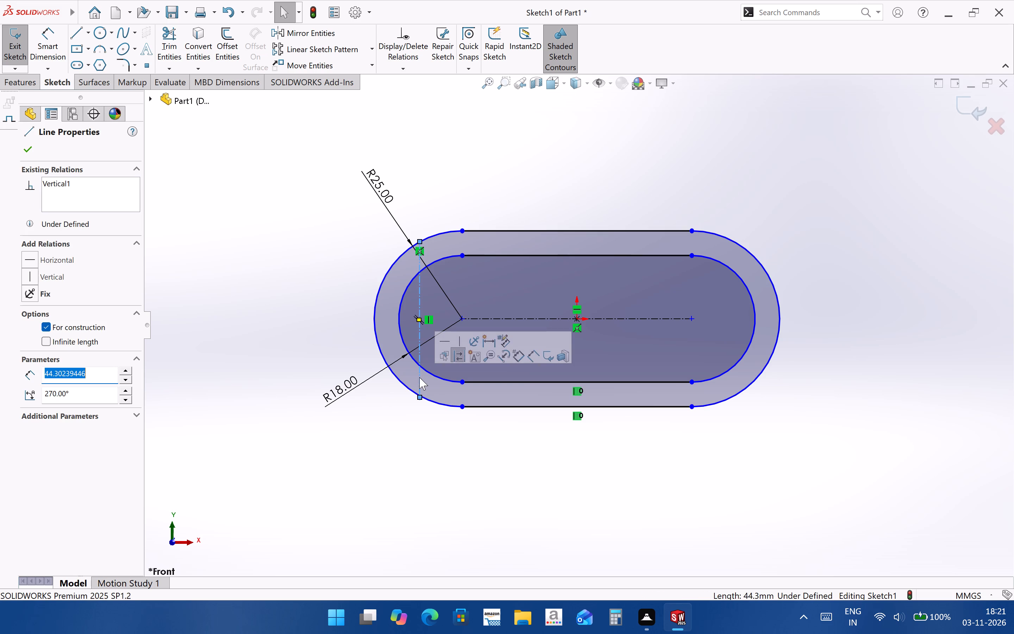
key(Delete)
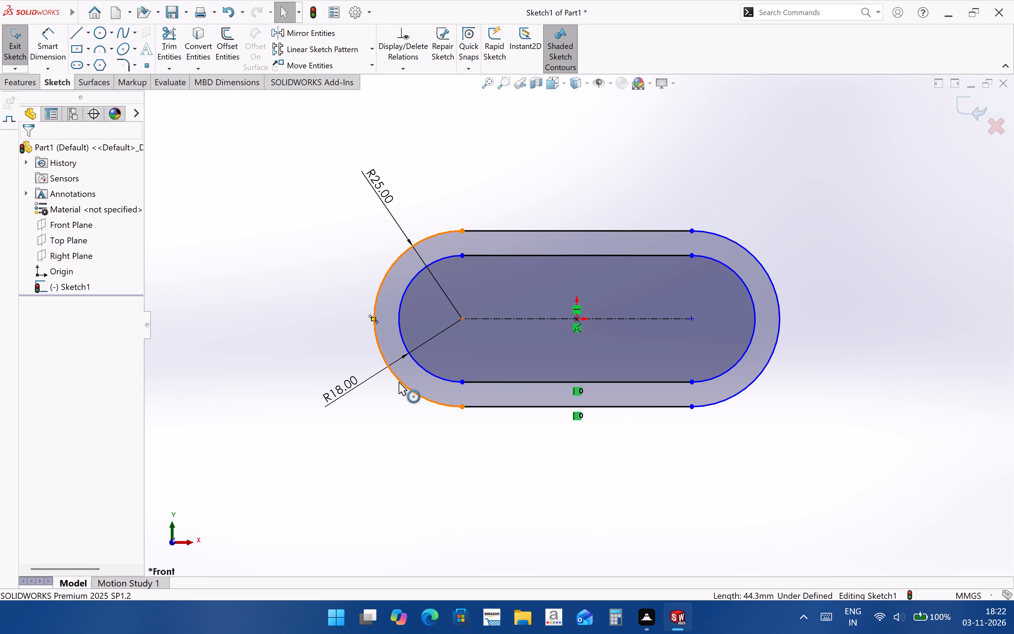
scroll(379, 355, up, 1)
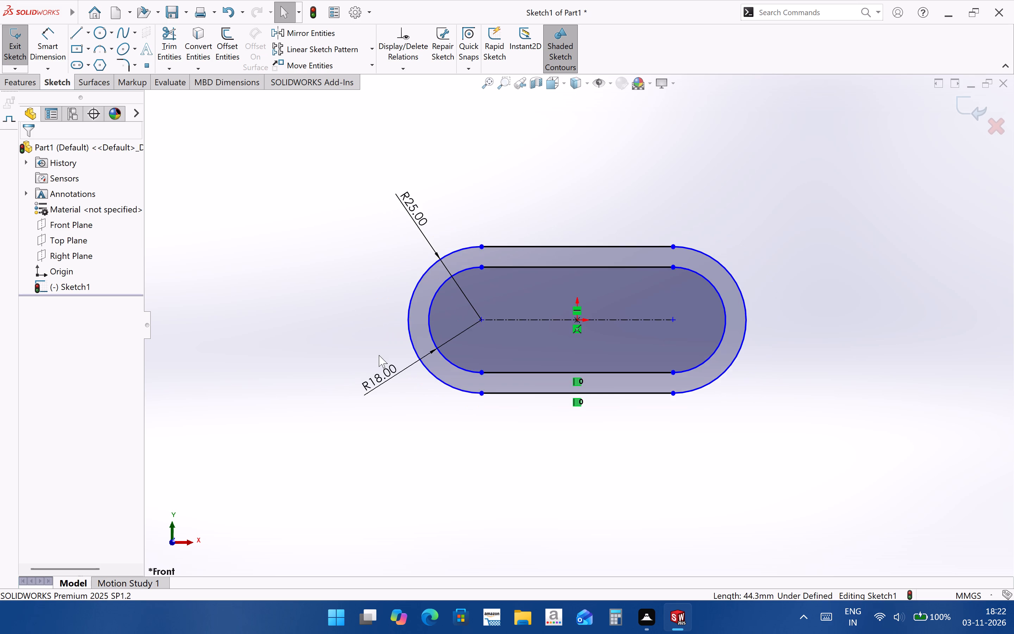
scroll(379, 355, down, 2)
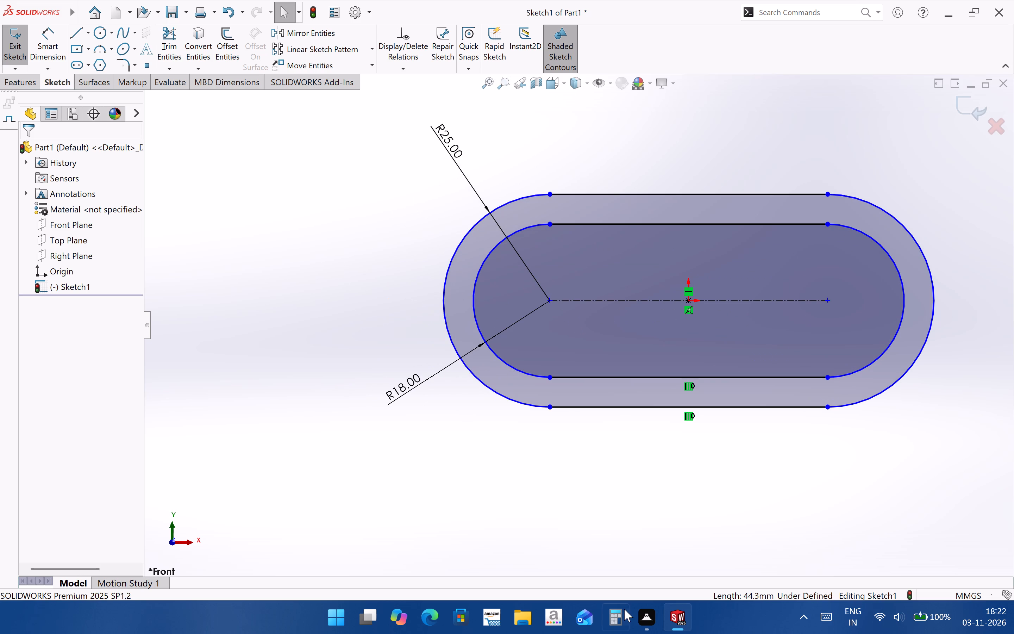
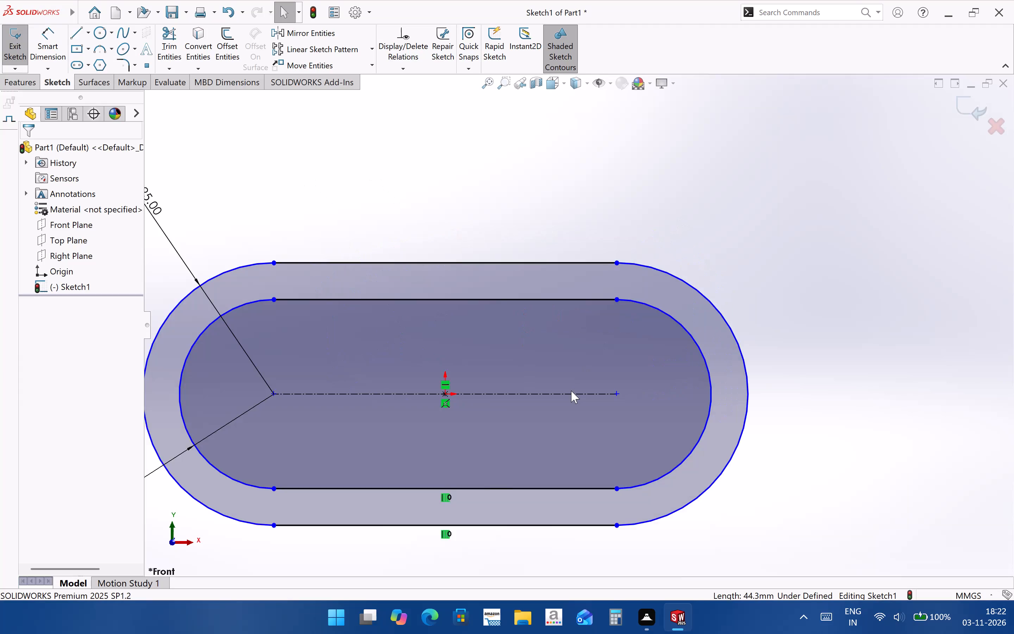
Dimension the slots' shared horizontal centerline below the profile and set its length to 56+18 mm.
scroll(571, 391, up, 3)
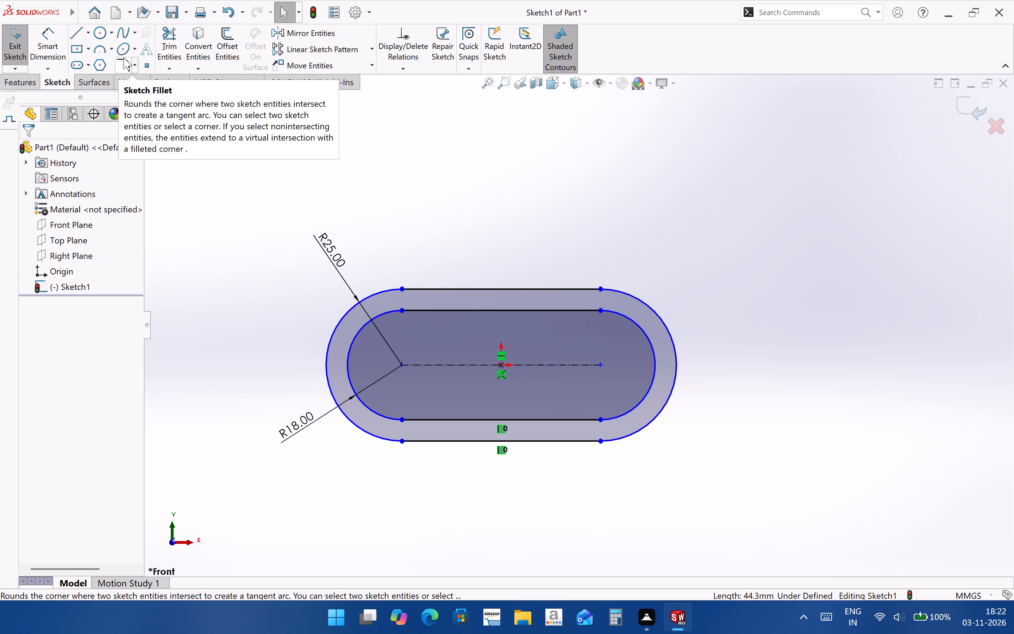
scroll(567, 348, up, 2)
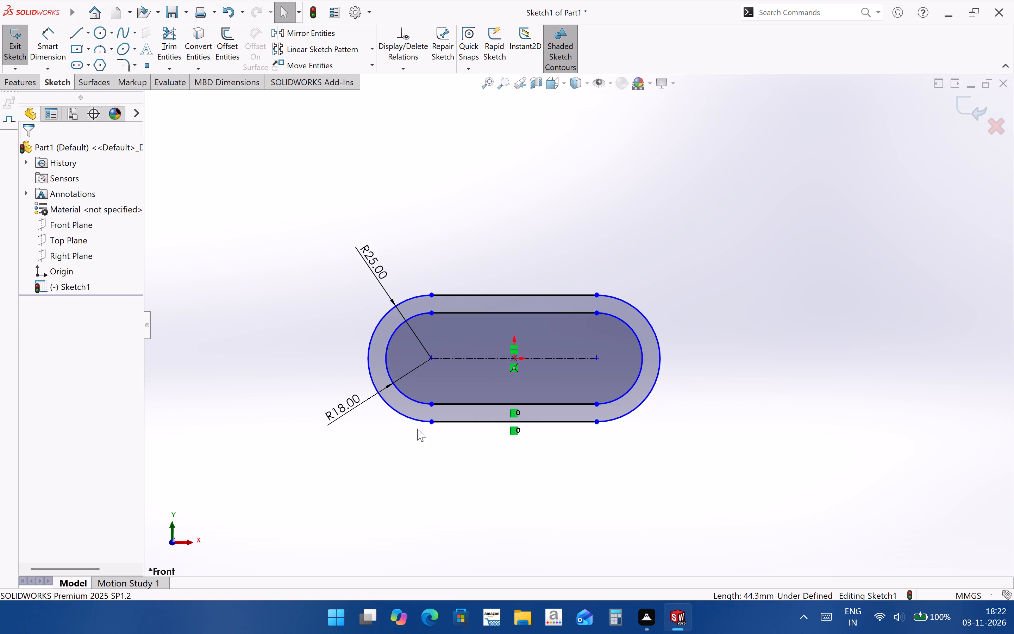
scroll(490, 413, down, 2)
click(41, 61)
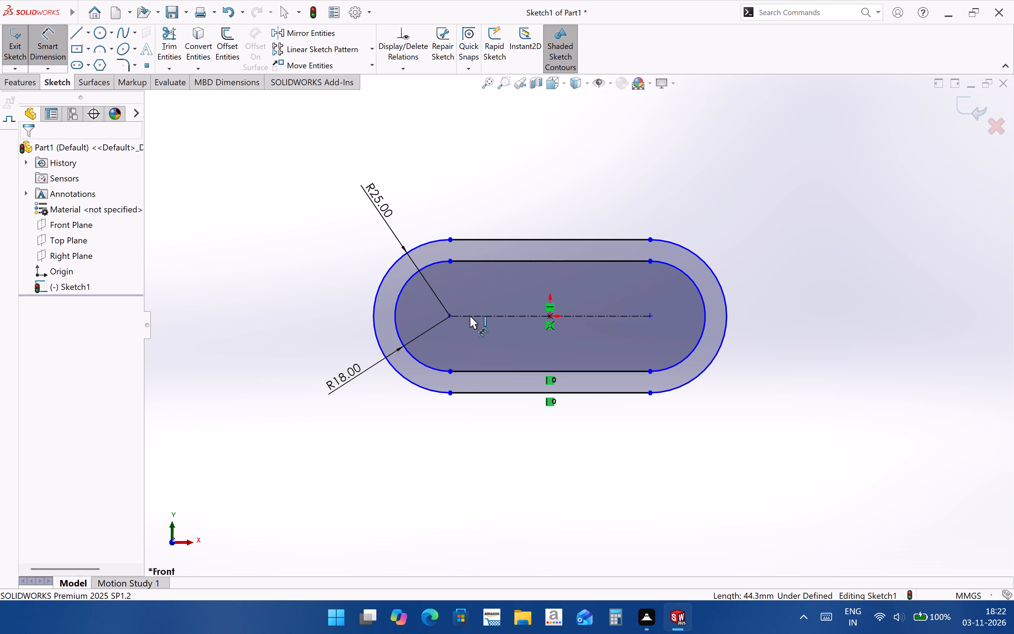
click(494, 317)
click(498, 430)
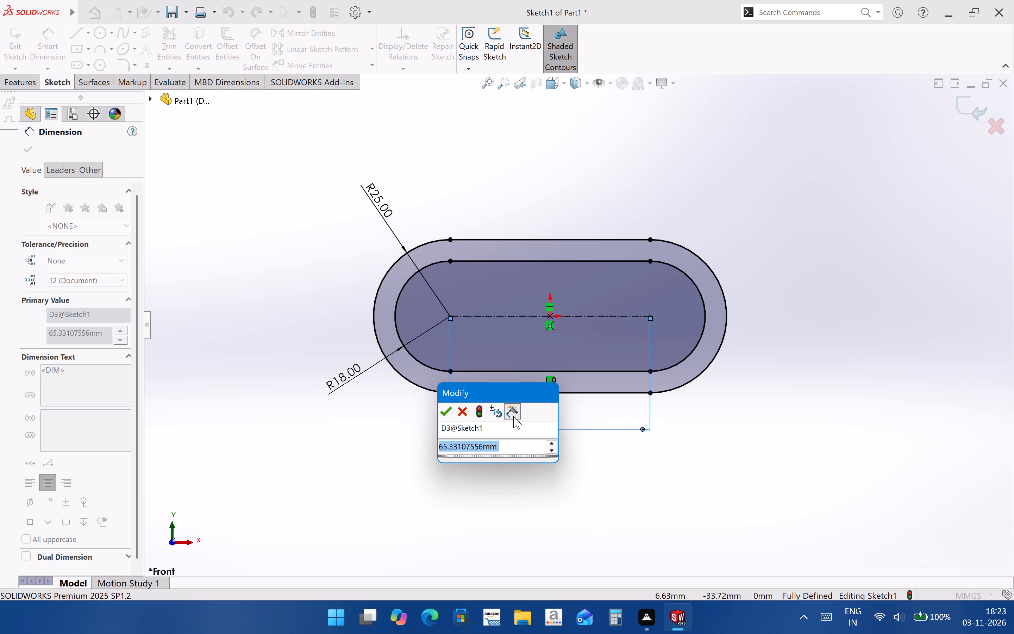
text(56)
key(shift+plus)
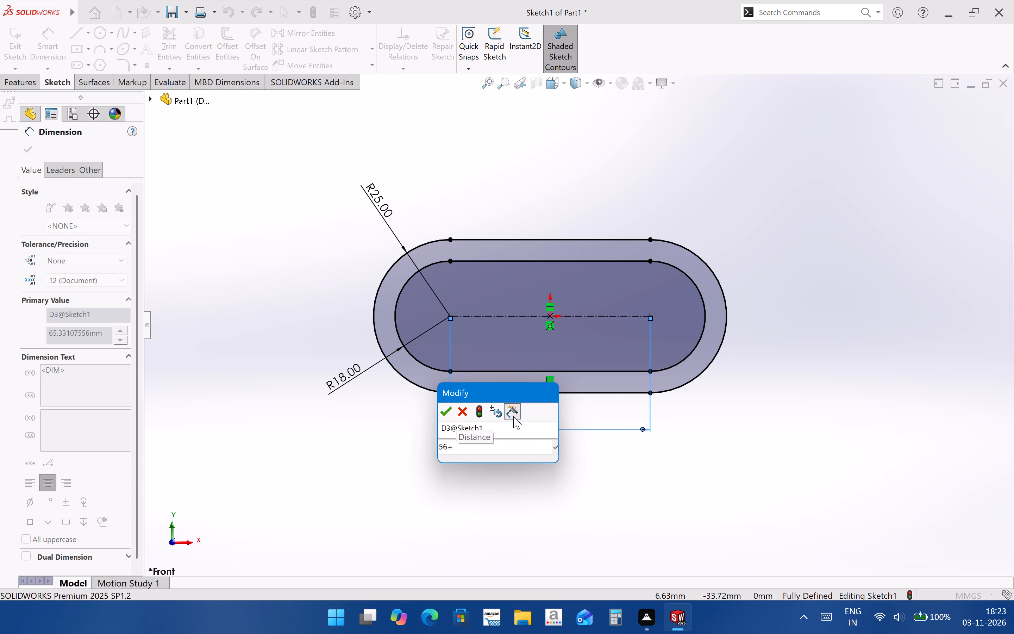
key(1)
key(8)
key(Return)
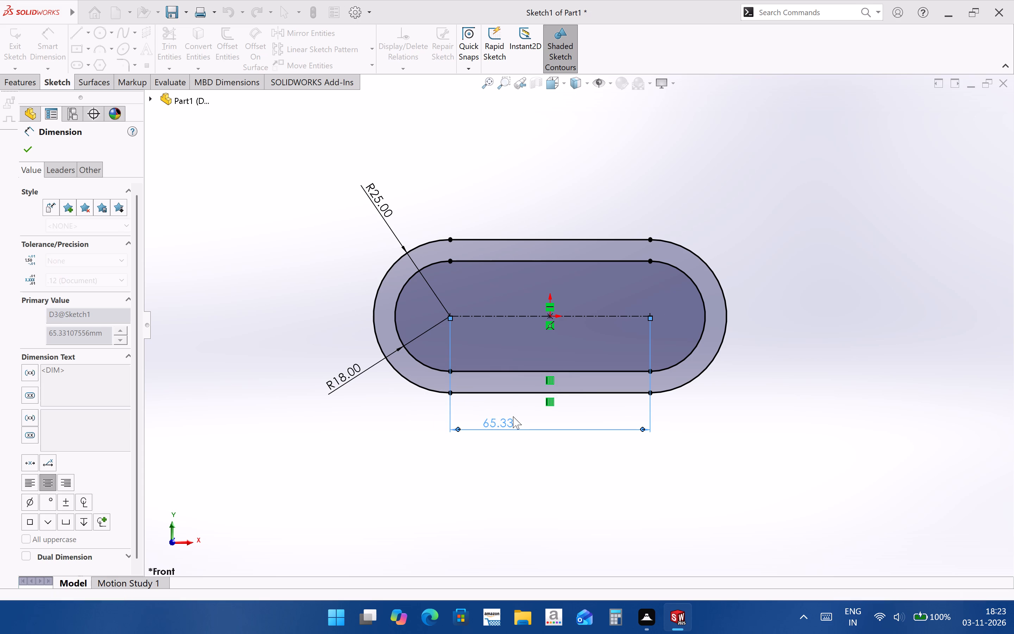
Add 18 mm to the centerline length dimension, making it 92 mm.
double_click(498, 424)
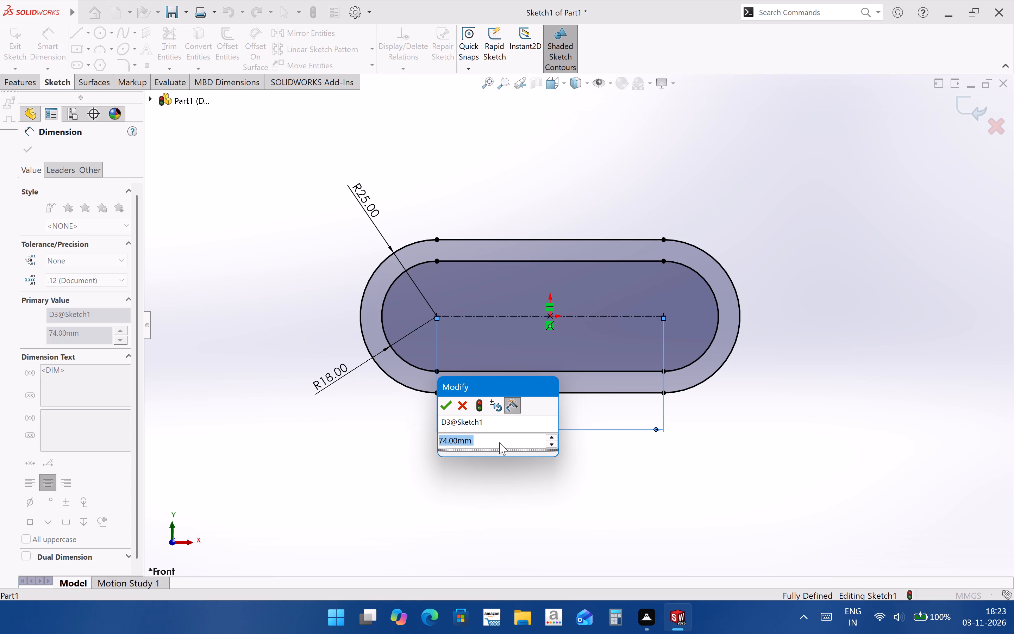
click(499, 442)
key(shift+plus)
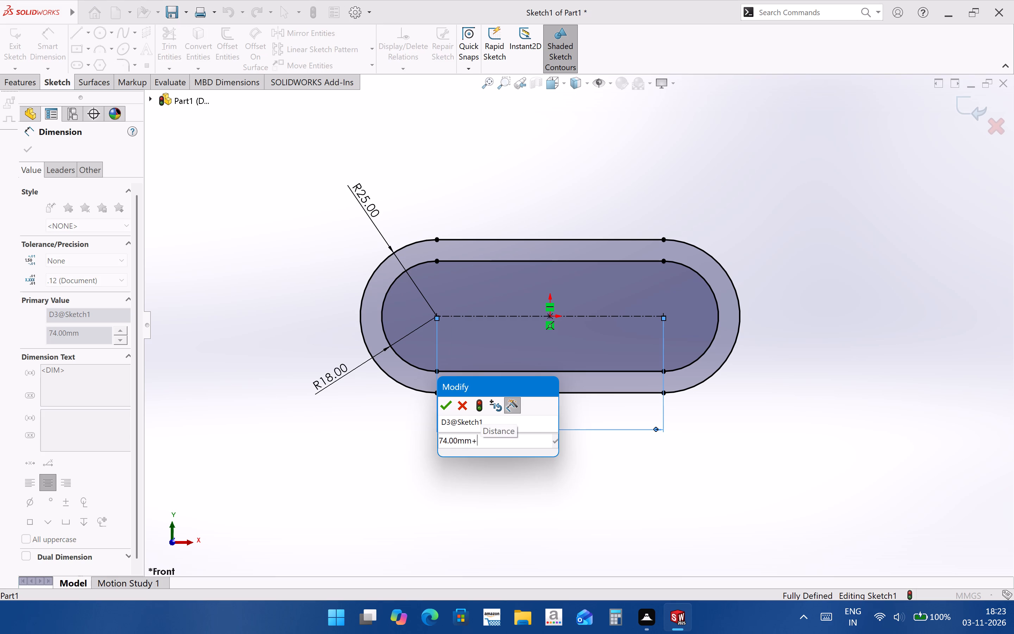
text(18)
key(Return)
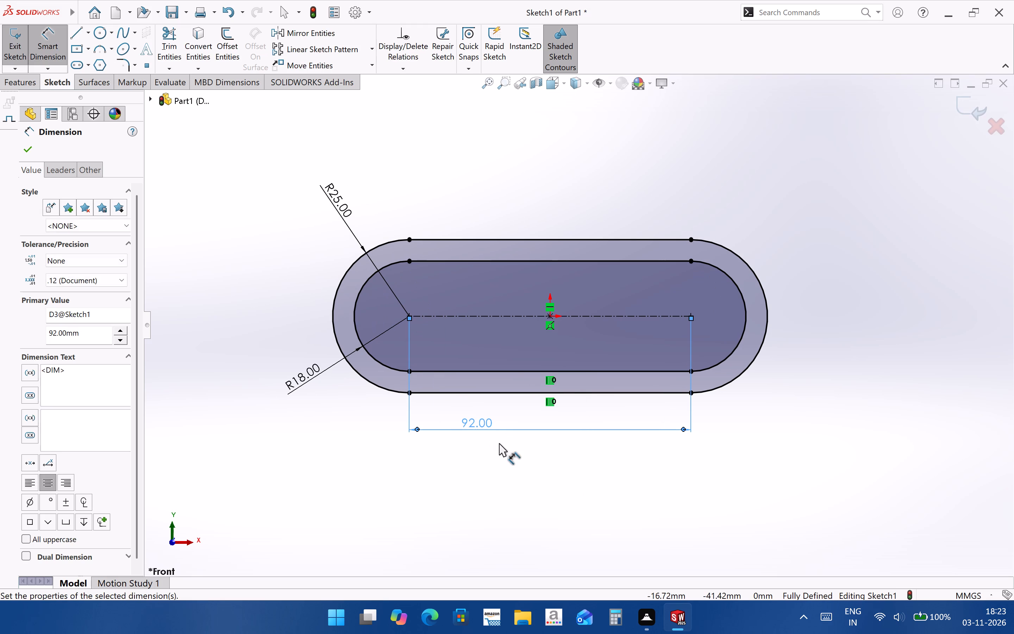
click(512, 506)
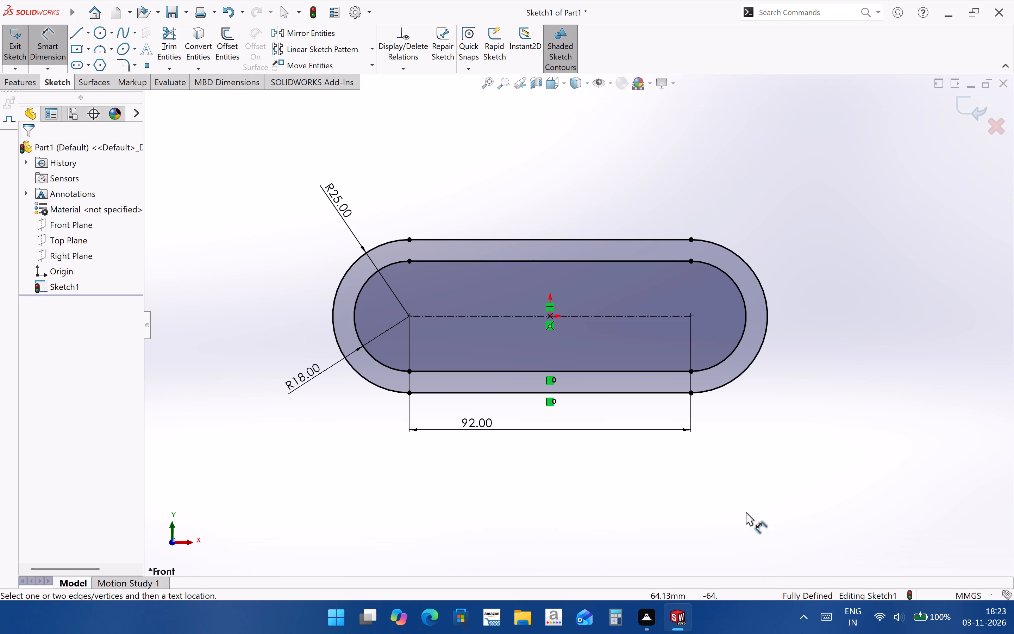
click(591, 527)
Extrude the nested slot profile as a boss with a blind depth of 50 mm.
scroll(470, 431, up, 2)
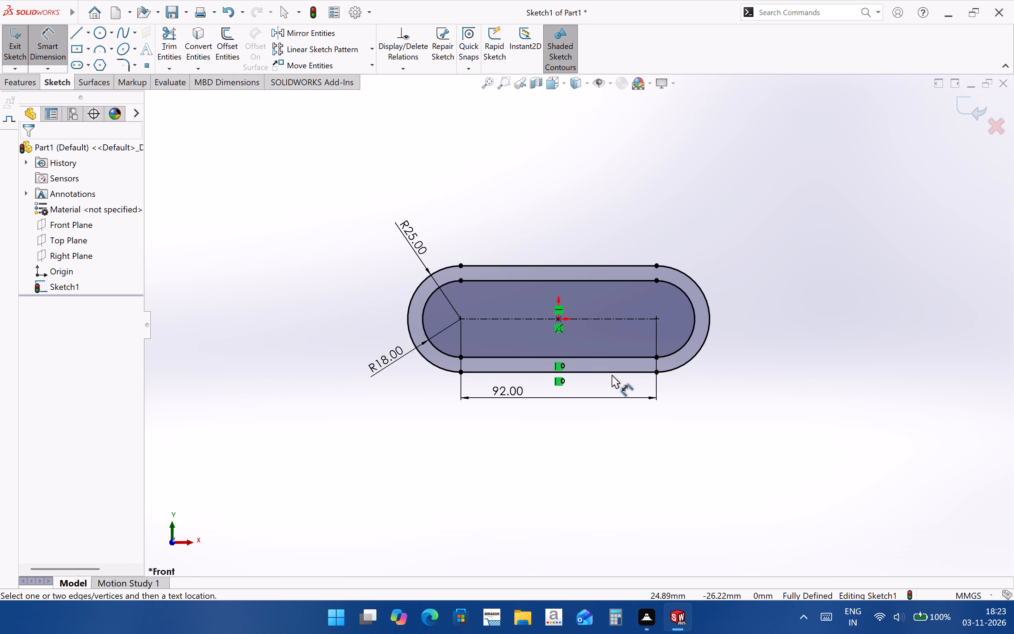
scroll(611, 375, down, 1)
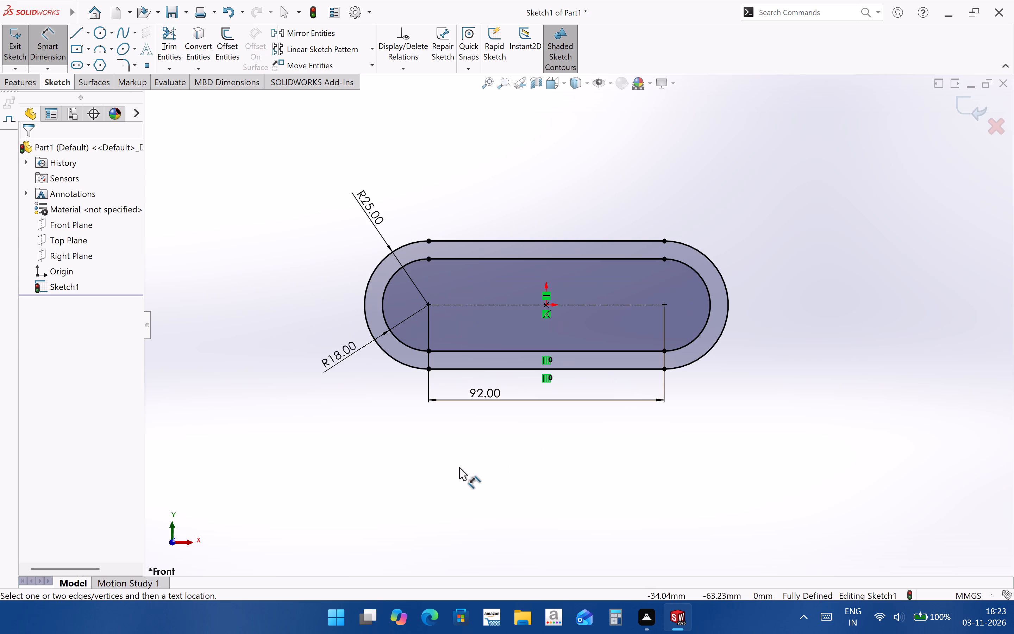
click(19, 89)
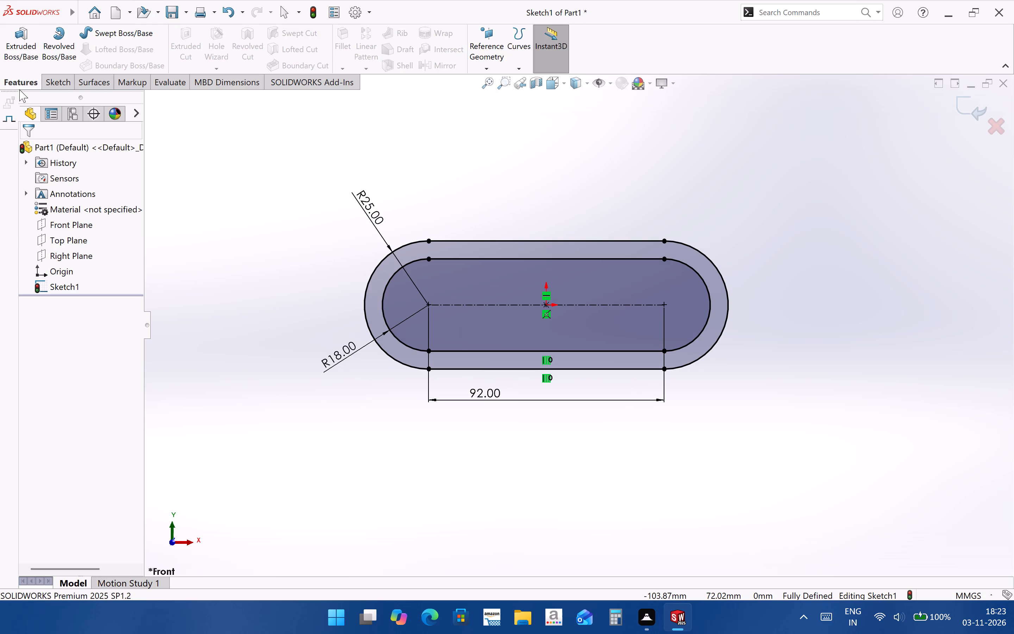
click(21, 57)
middle_drag(514, 334, 541, 361)
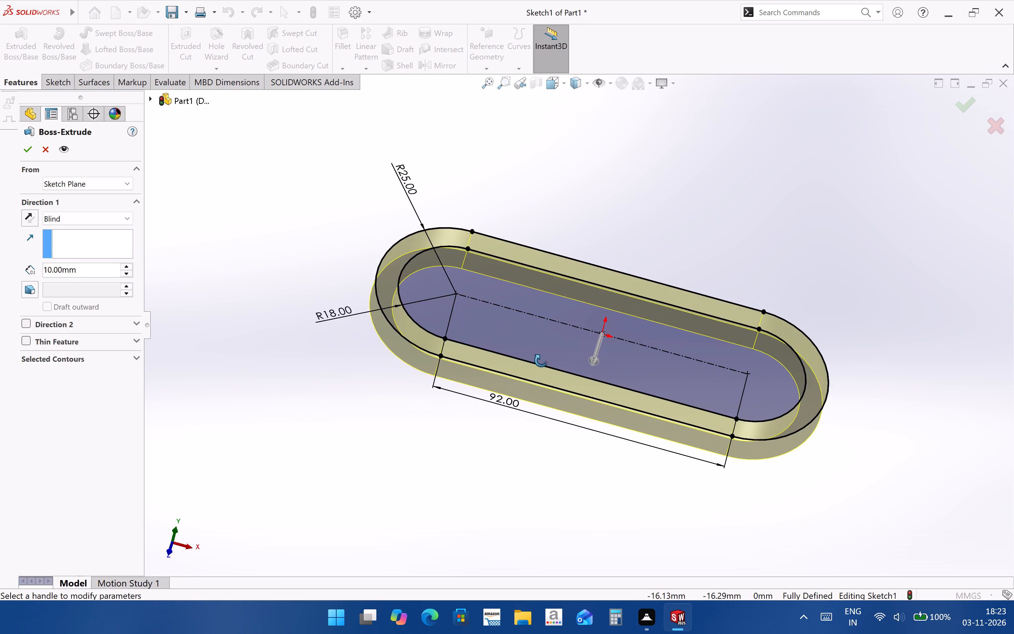
middle_drag(541, 361, 518, 324)
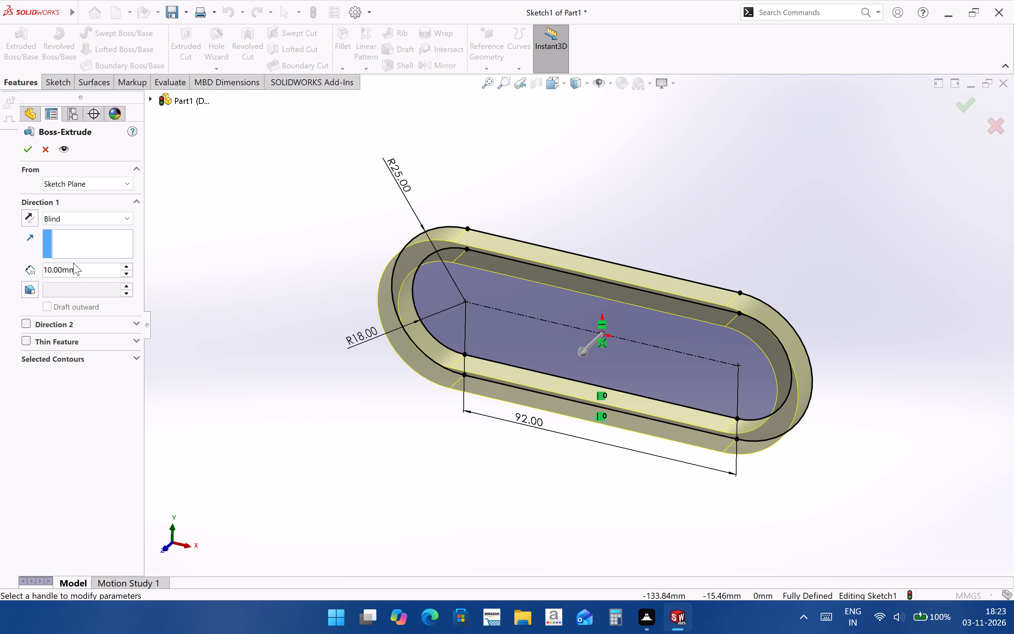
click(77, 266)
click(82, 269)
drag(82, 269, 0, 269)
text(50)
key(Return)
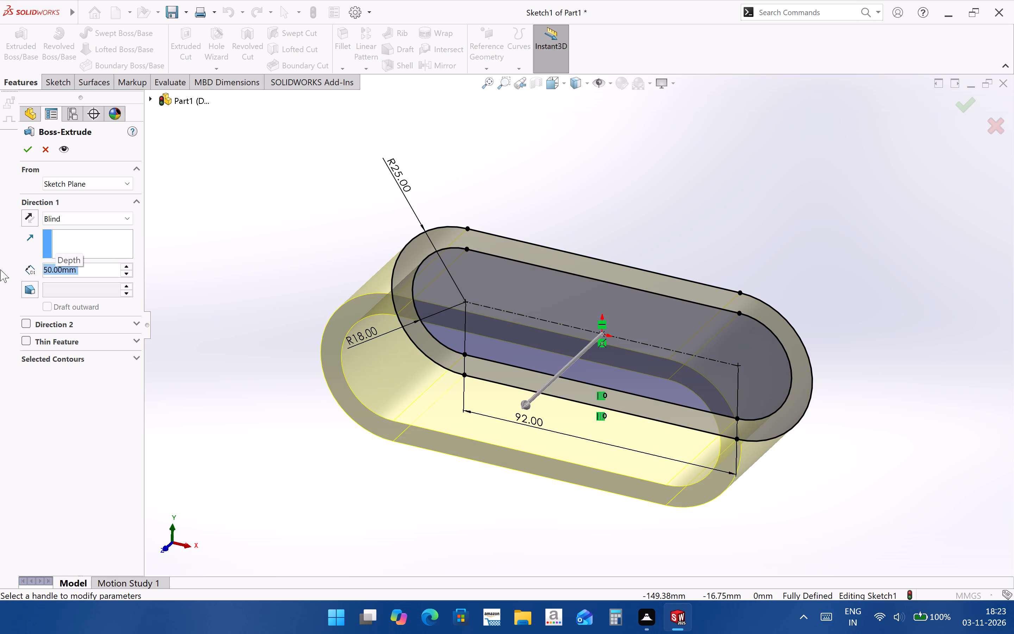
click(33, 150)
click(727, 198)
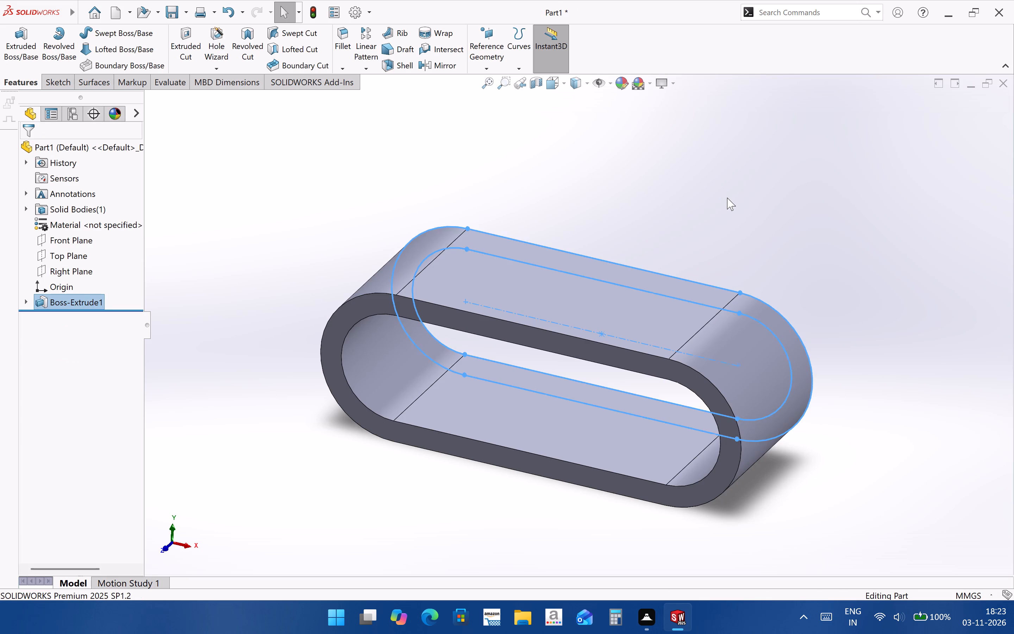
Open a new sketch on the flat upper face of the extruded slot ring, viewed normal to it.
scroll(591, 296, up, 3)
scroll(586, 342, down, 2)
middle_drag(590, 352, 577, 350)
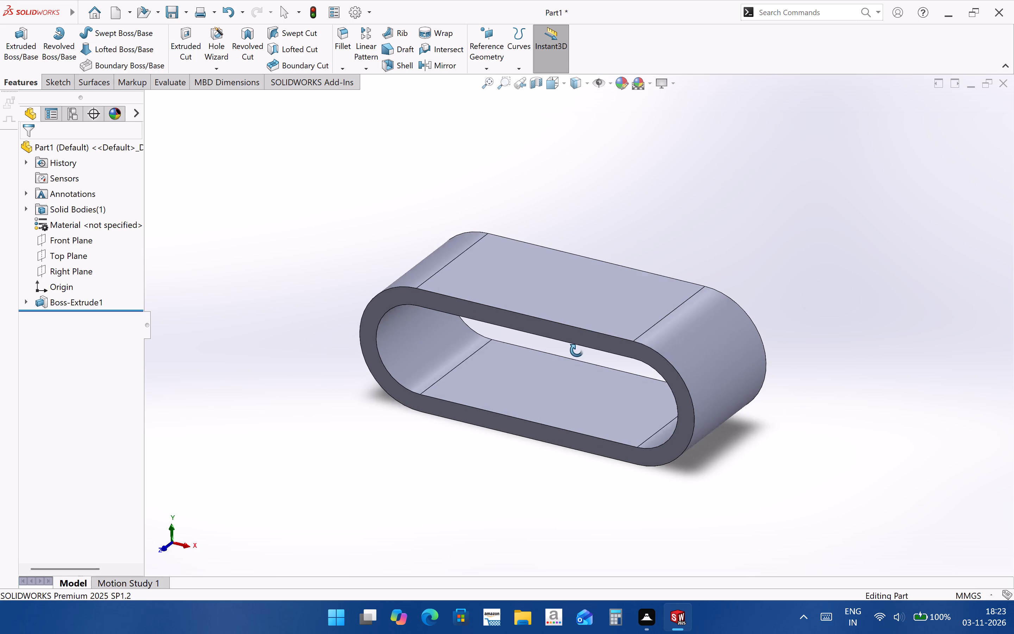
middle_drag(577, 350, 549, 361)
click(608, 332)
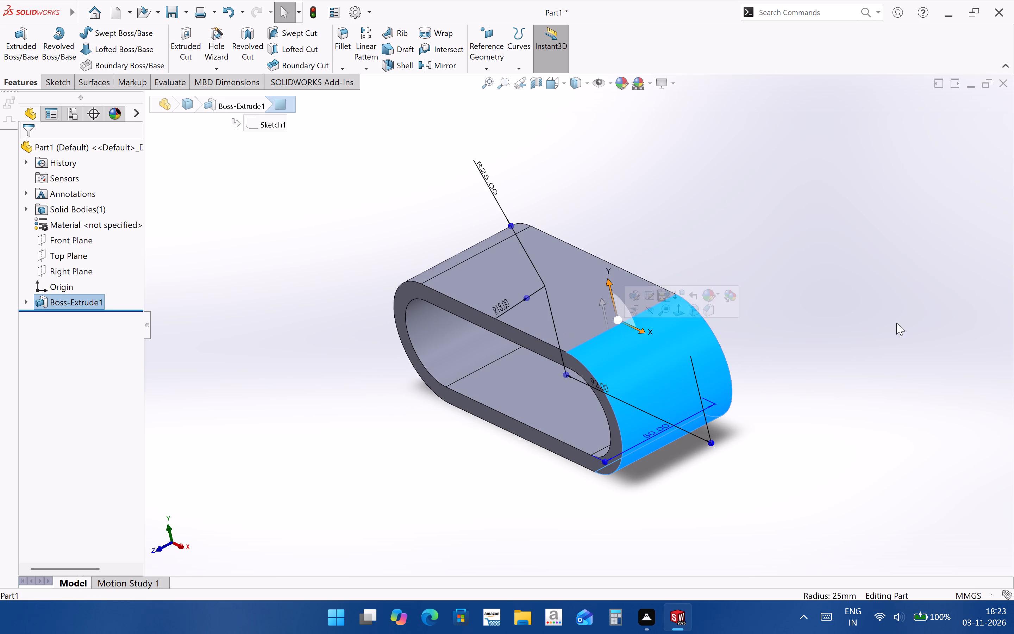
click(896, 323)
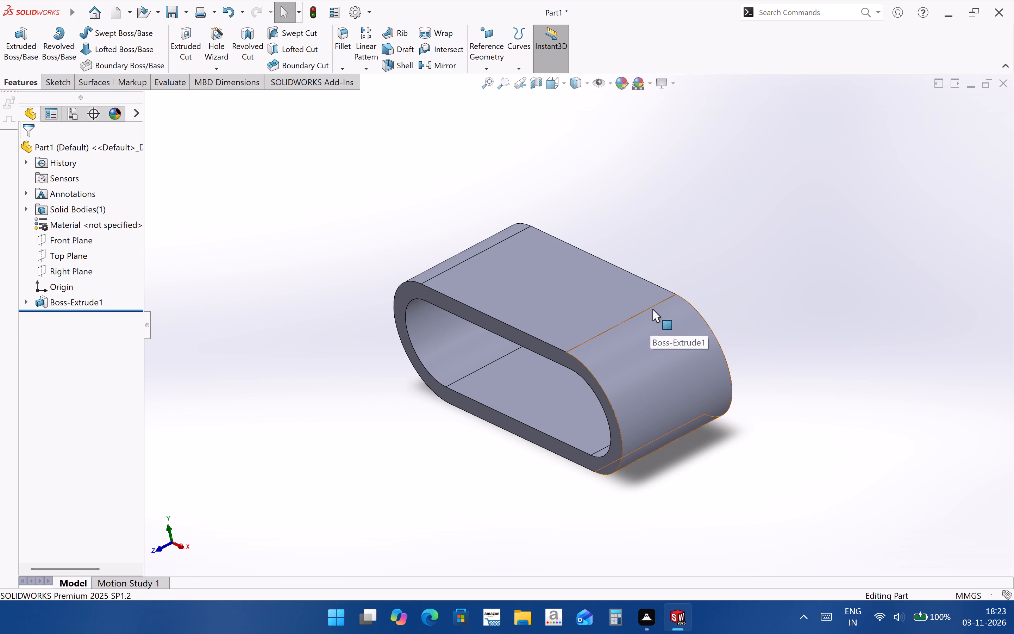
scroll(678, 330, up, 3)
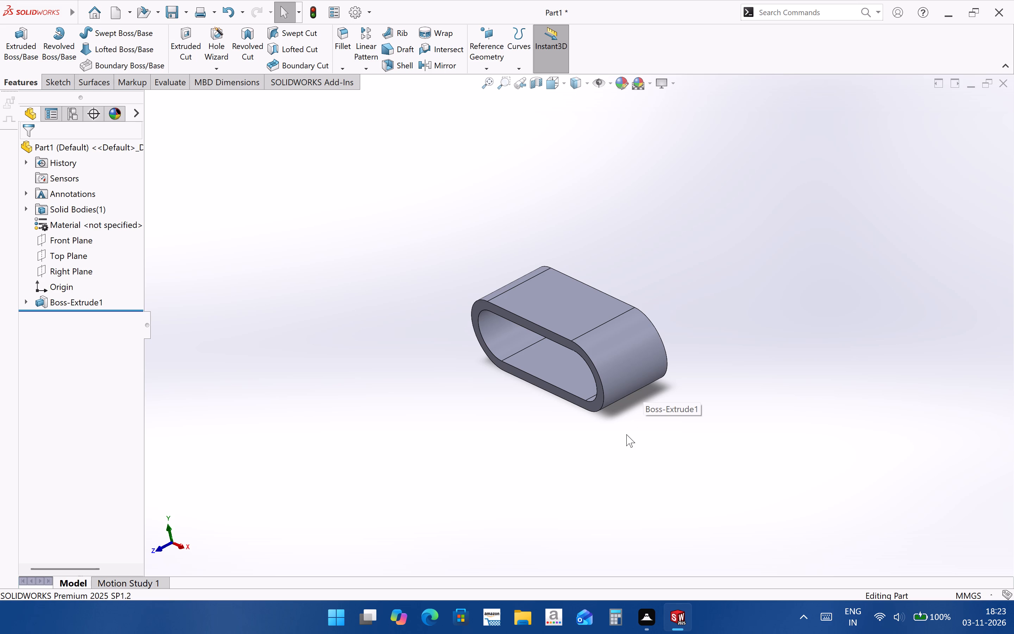
middle_drag(626, 434, 656, 451)
click(593, 307)
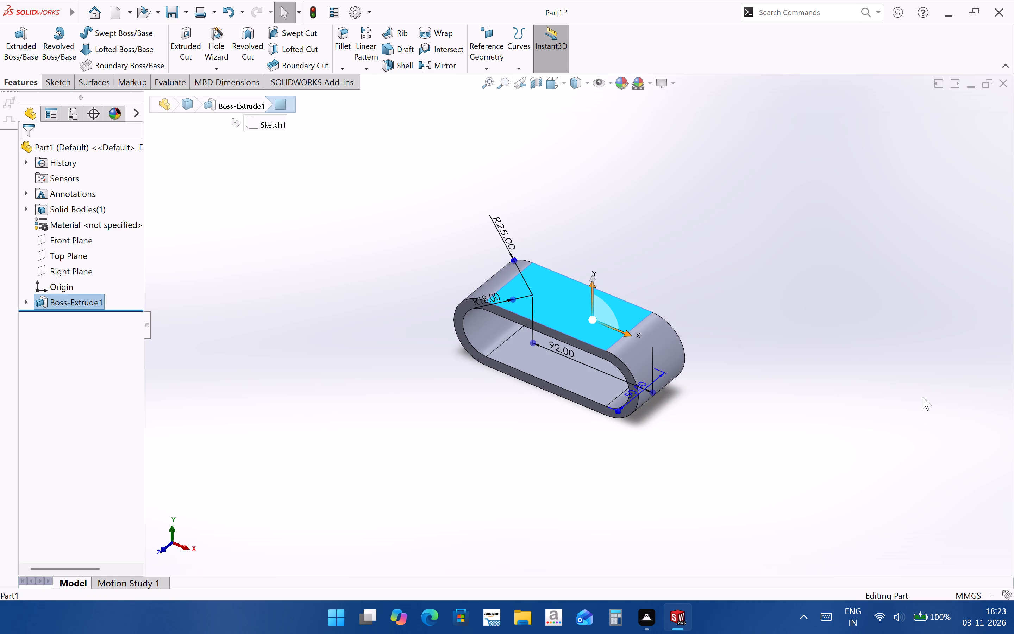
key(ctrl+8)
scroll(852, 404, up, 3)
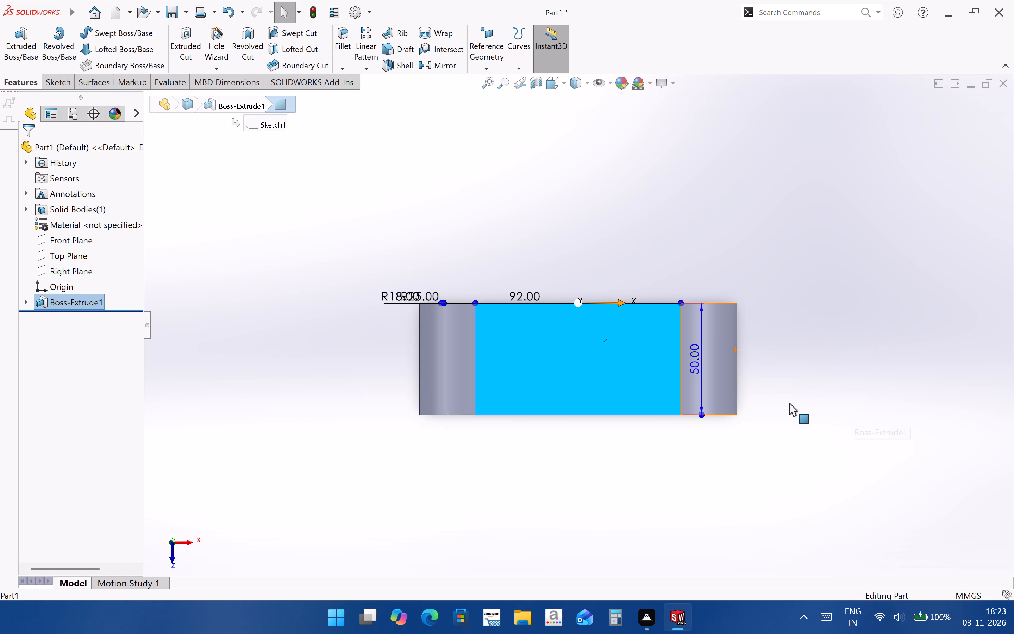
click(648, 360)
click(688, 334)
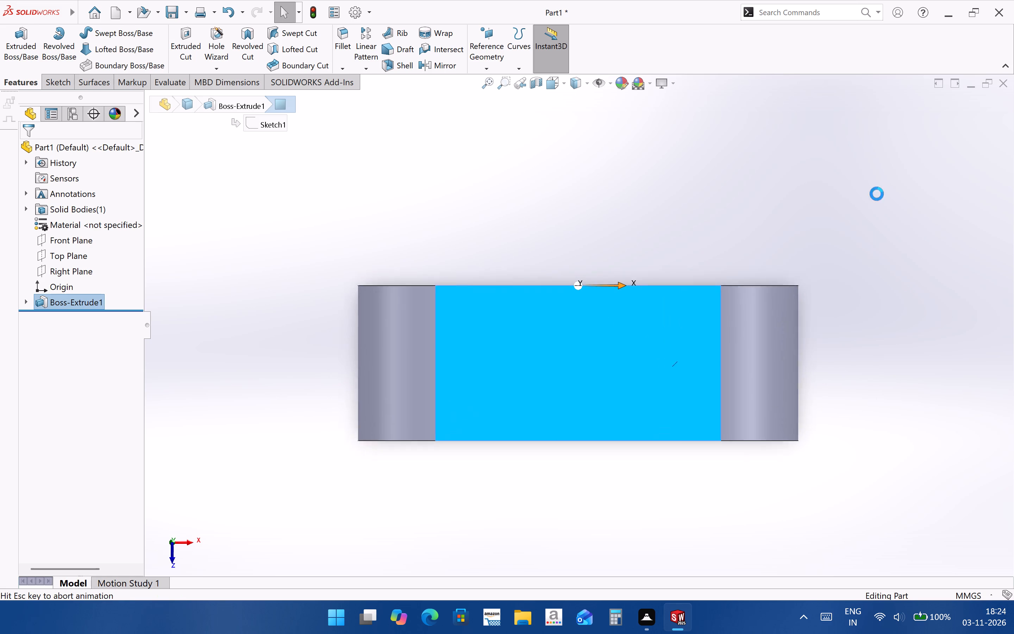
scroll(574, 366, up, 2)
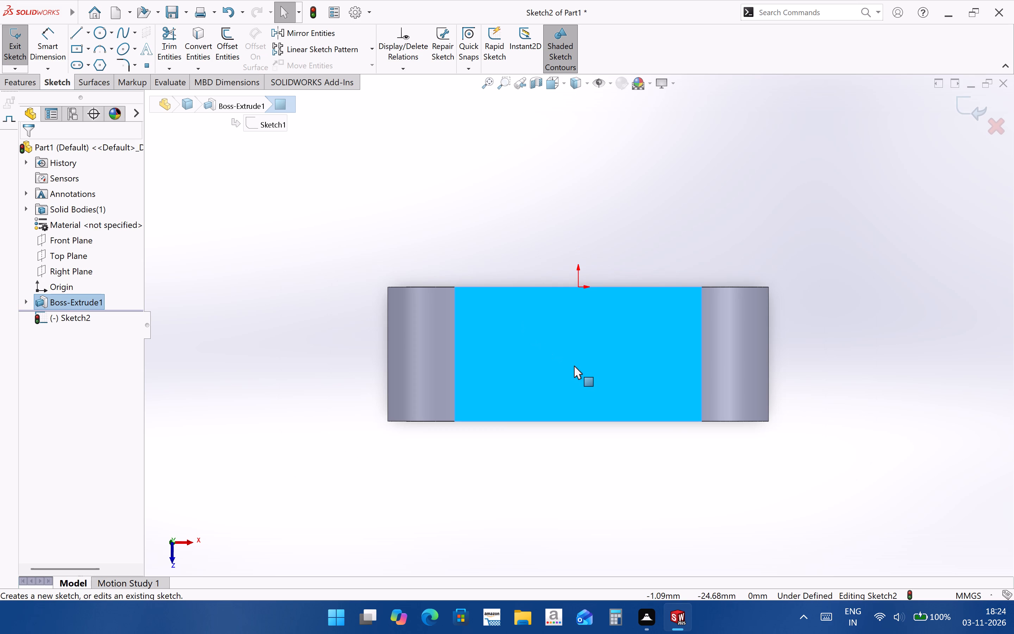
Sketch a vertical construction centerline about 147 mm long through the origin, extending past both ends of the face.
click(91, 33)
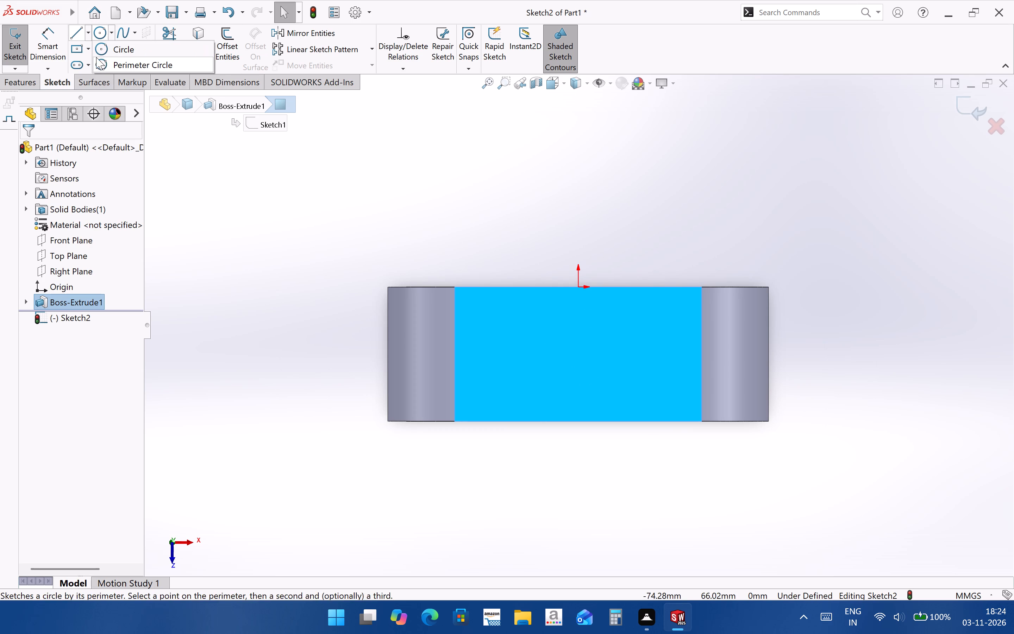
click(93, 64)
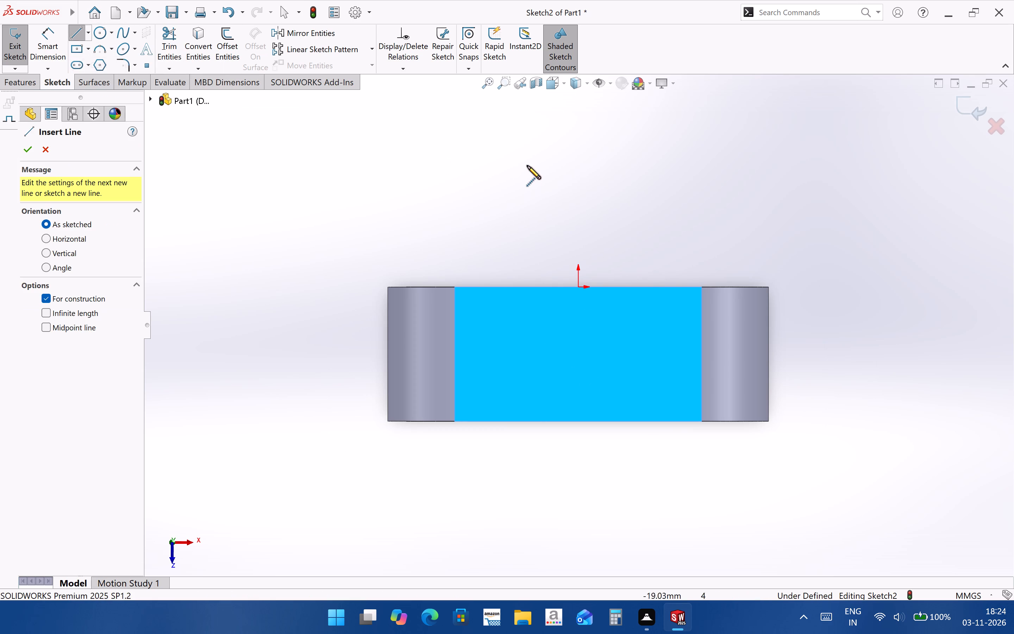
click(579, 132)
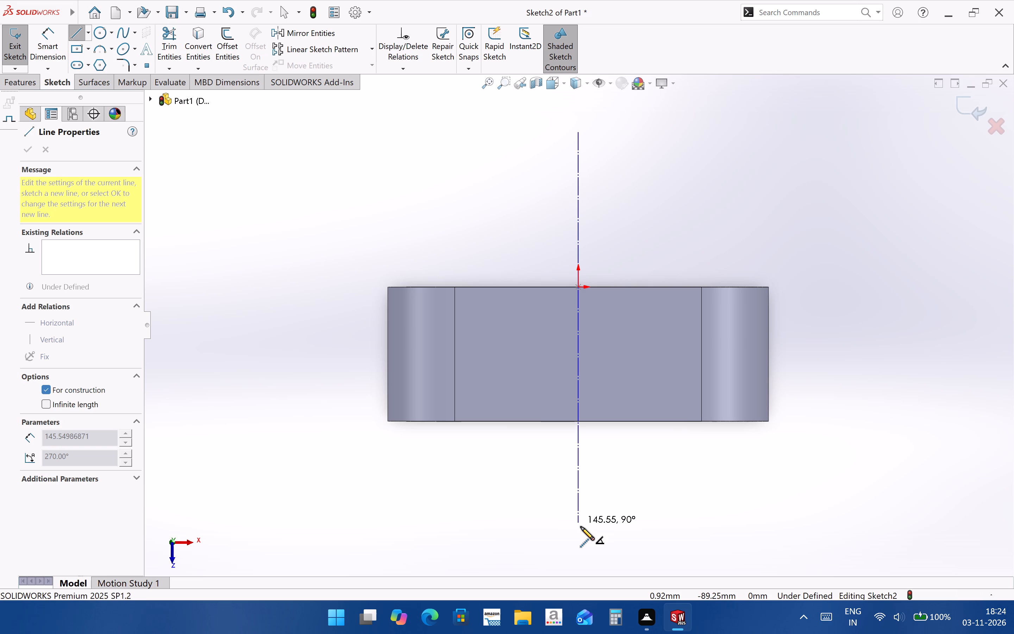
click(578, 527)
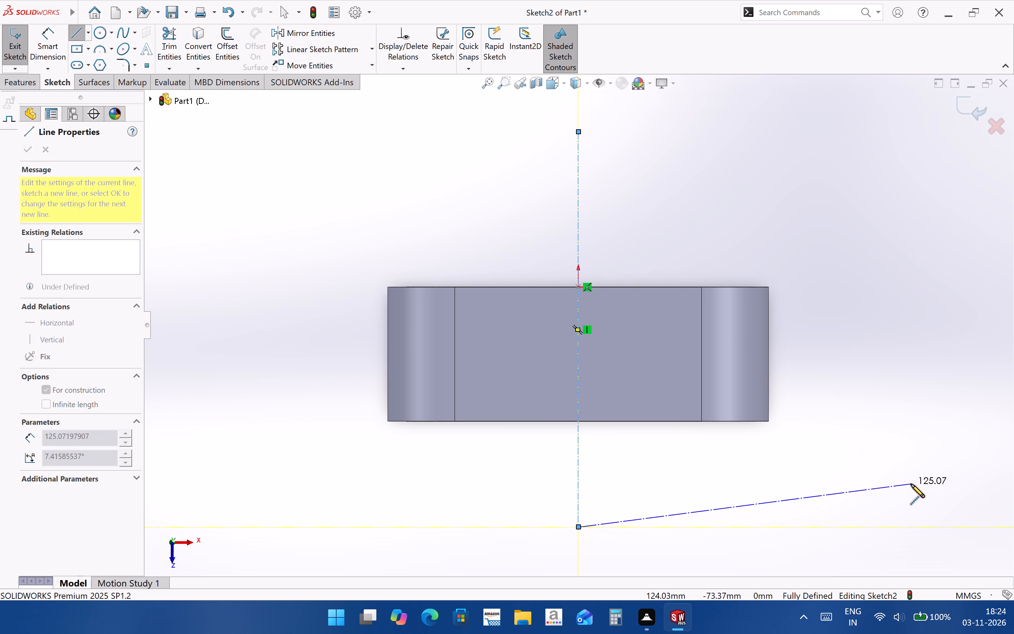
key(Escape)
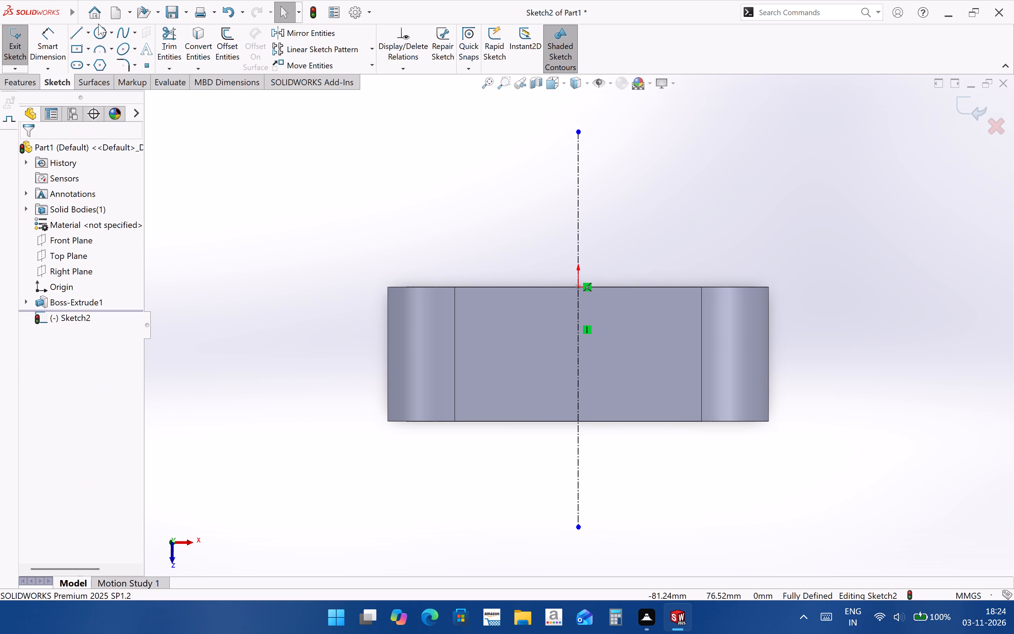
Sketch a horizontal construction centerline about 155 mm long across mid-depth, from the body's left edge to beyond its right edge.
click(87, 36)
click(89, 68)
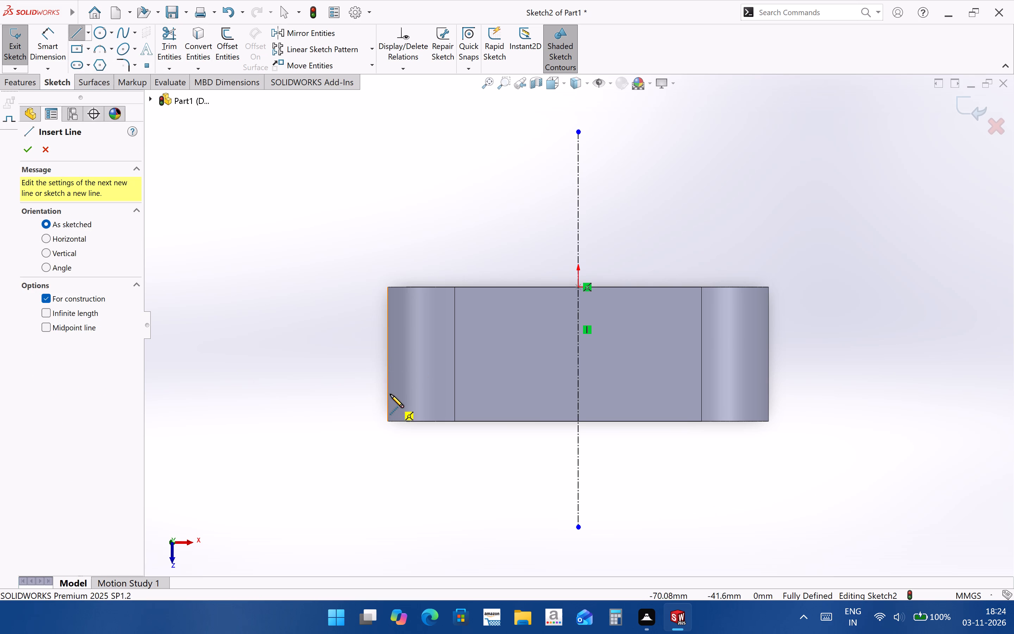
click(387, 355)
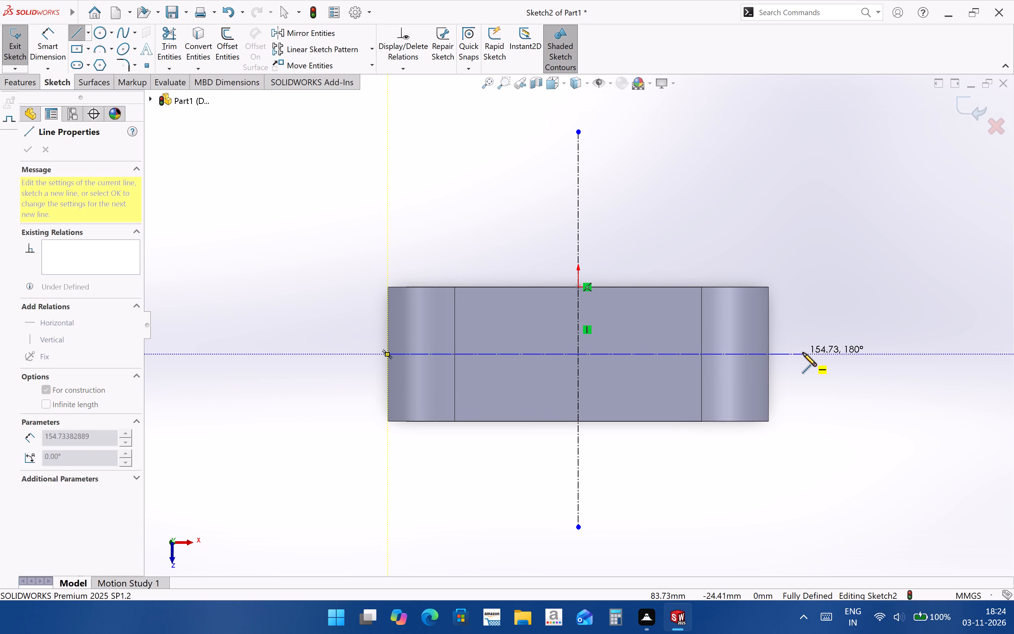
click(803, 354)
key(grave)
key(grave)
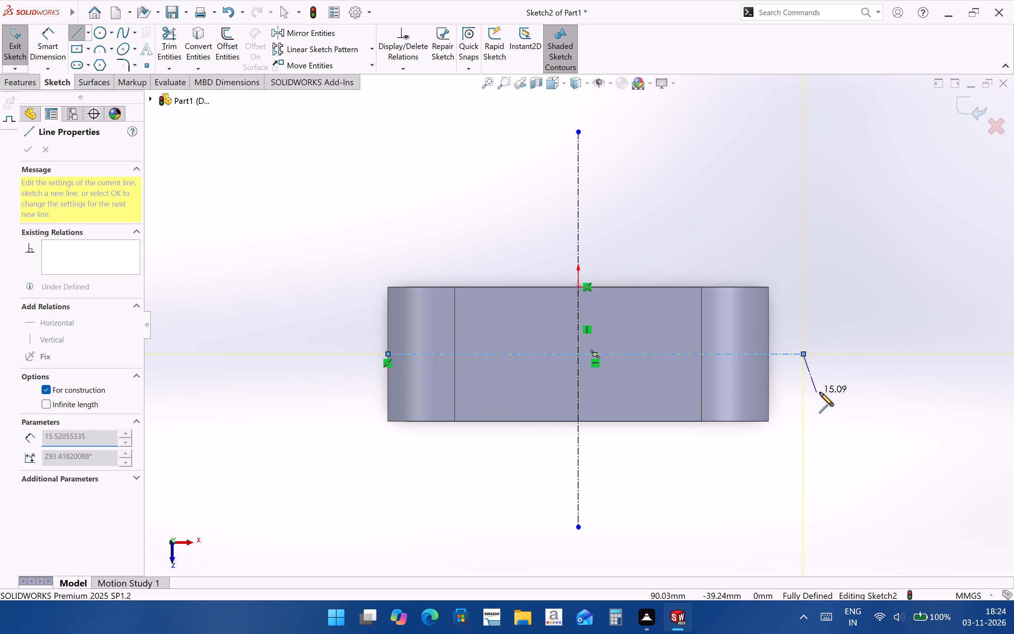
key(Escape)
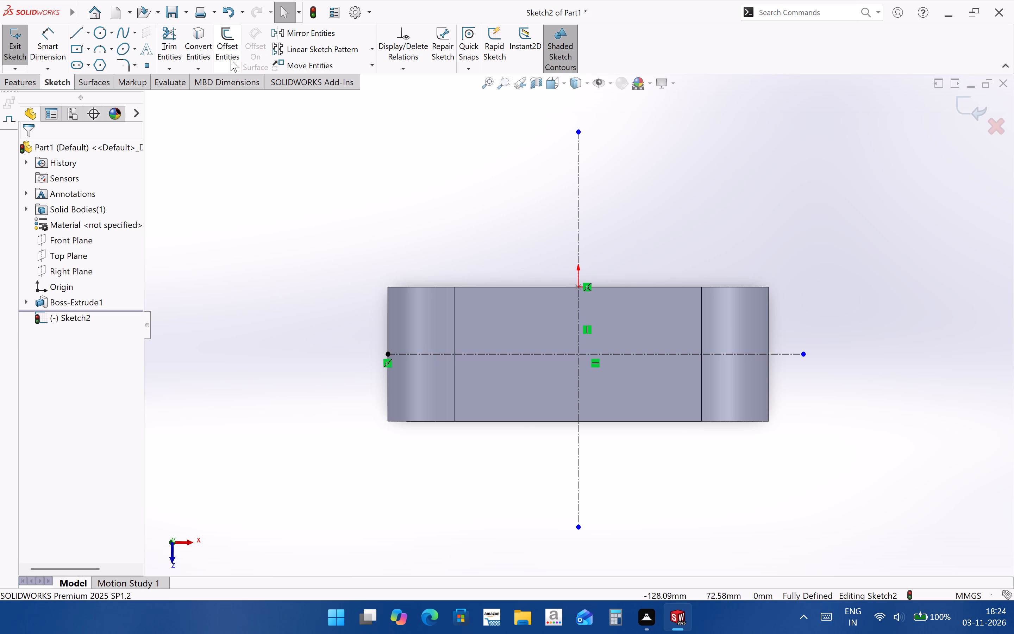
Sketch two concentric circles centred on the intersection of the centerlines, the inner one with a radius of about 9 mm.
click(103, 36)
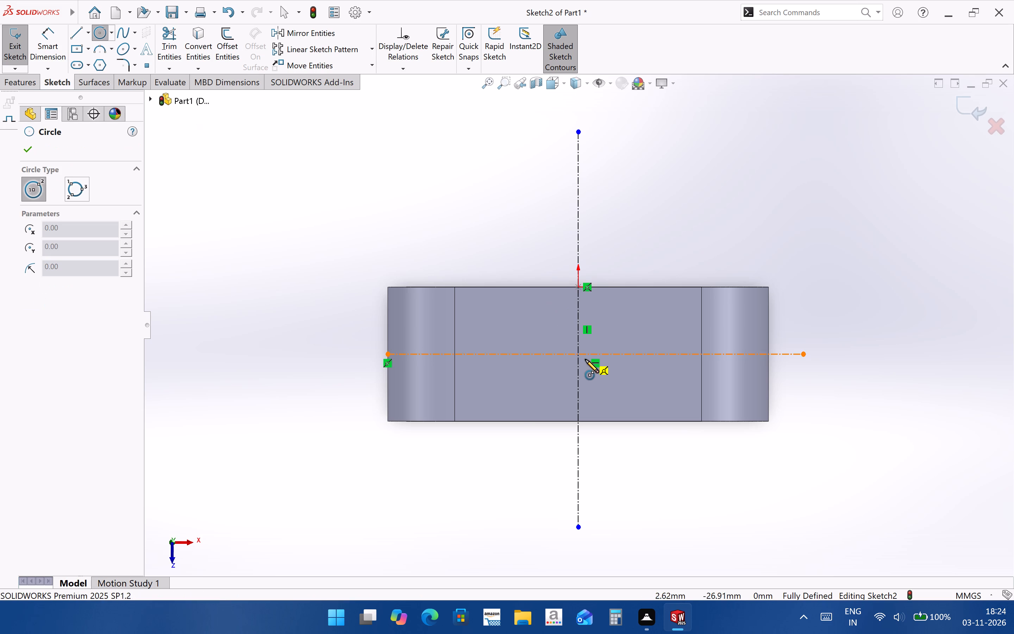
click(578, 354)
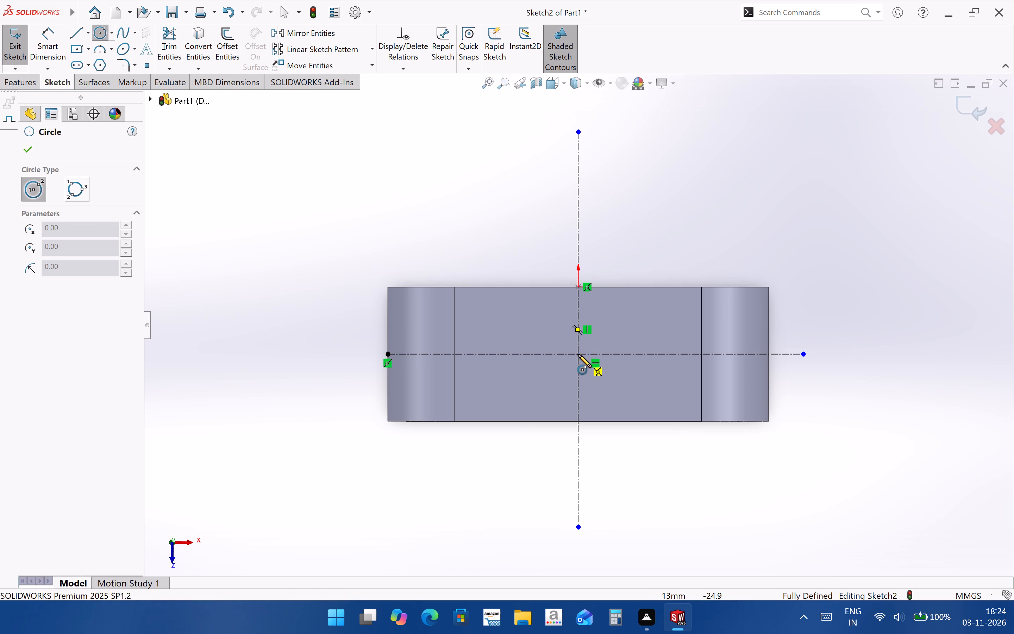
click(594, 336)
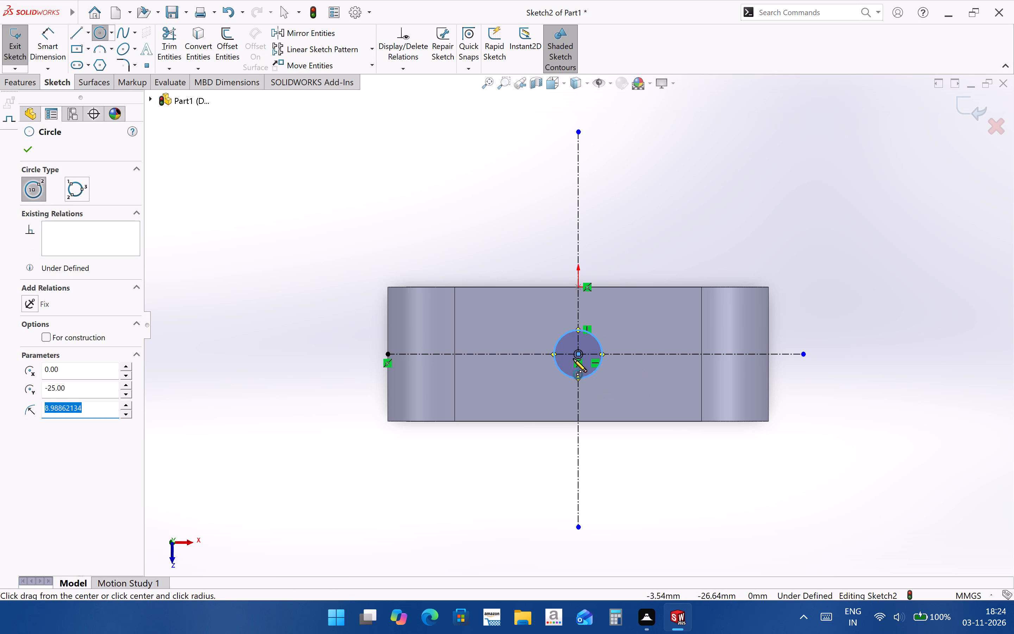
click(578, 355)
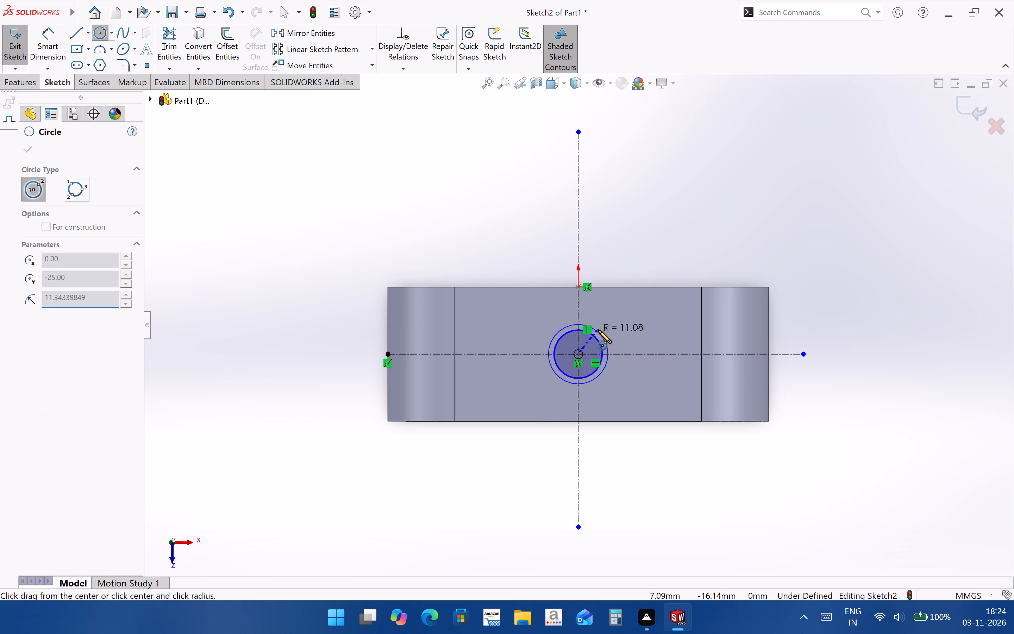
click(600, 327)
Dimension the inner circle's diameter as 20 mm and the outer circle's diameter as 30 mm.
click(40, 44)
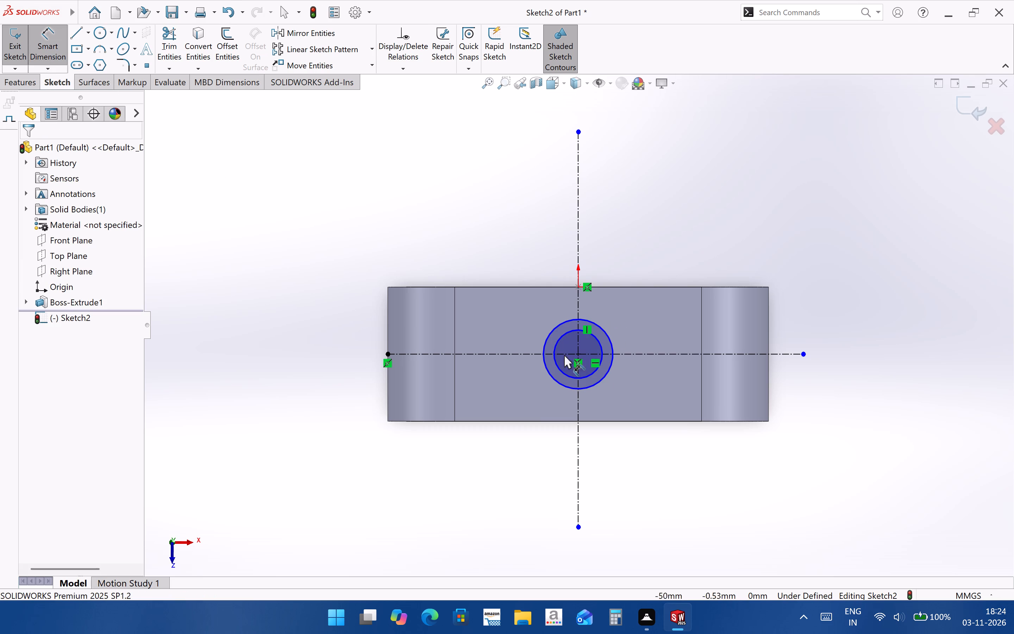
scroll(625, 369, down, 2)
click(587, 348)
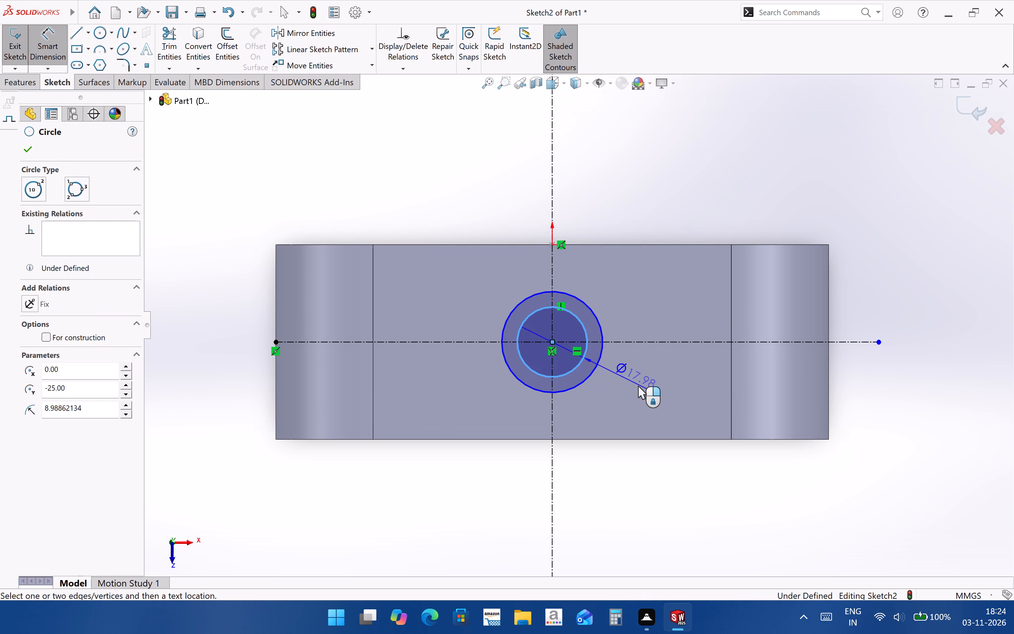
click(638, 386)
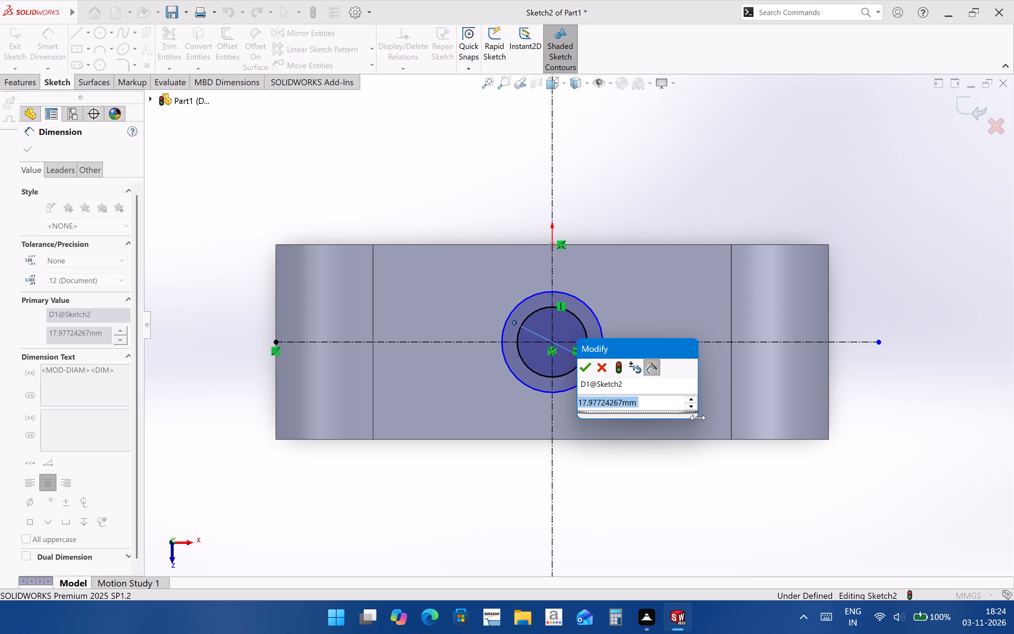
text(20)
key(Return)
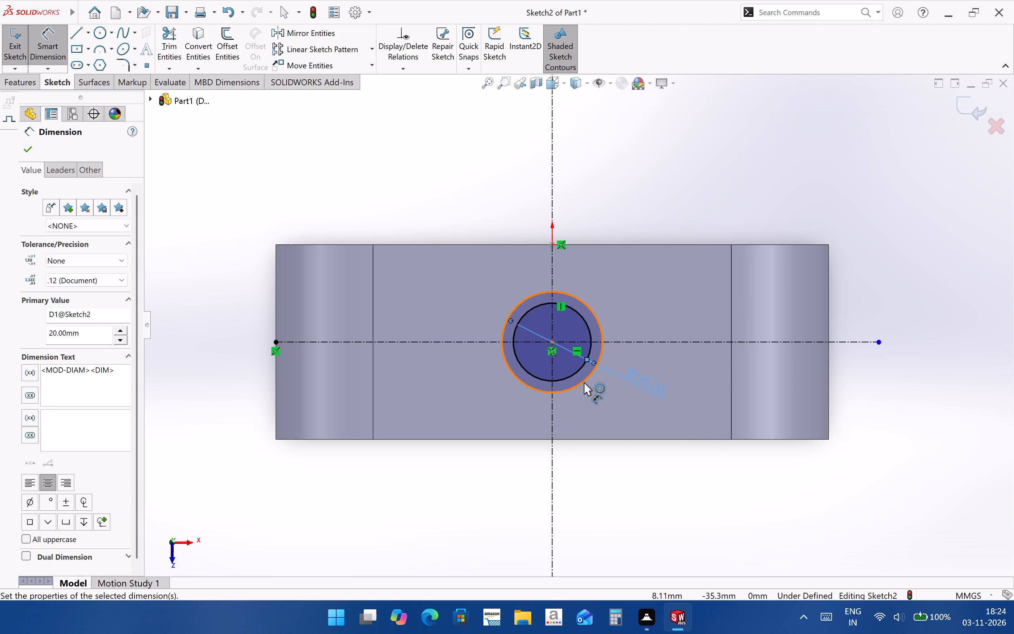
click(584, 382)
click(595, 396)
text(30)
key(Return)
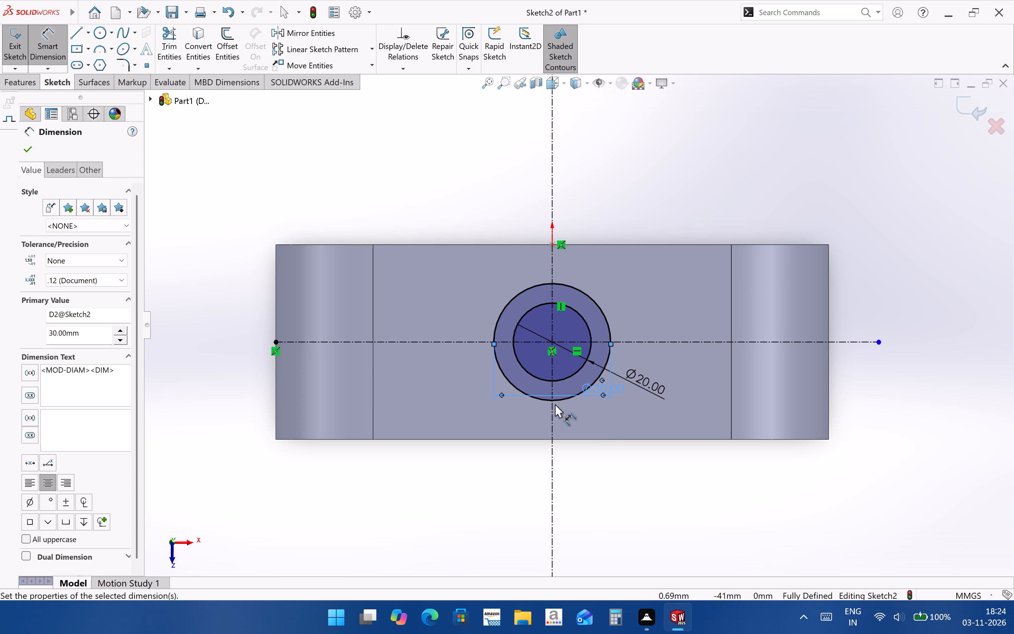
Extrude the ring between the two circles upward as a merged boss with a blind depth of 20 mm.
click(33, 83)
click(32, 33)
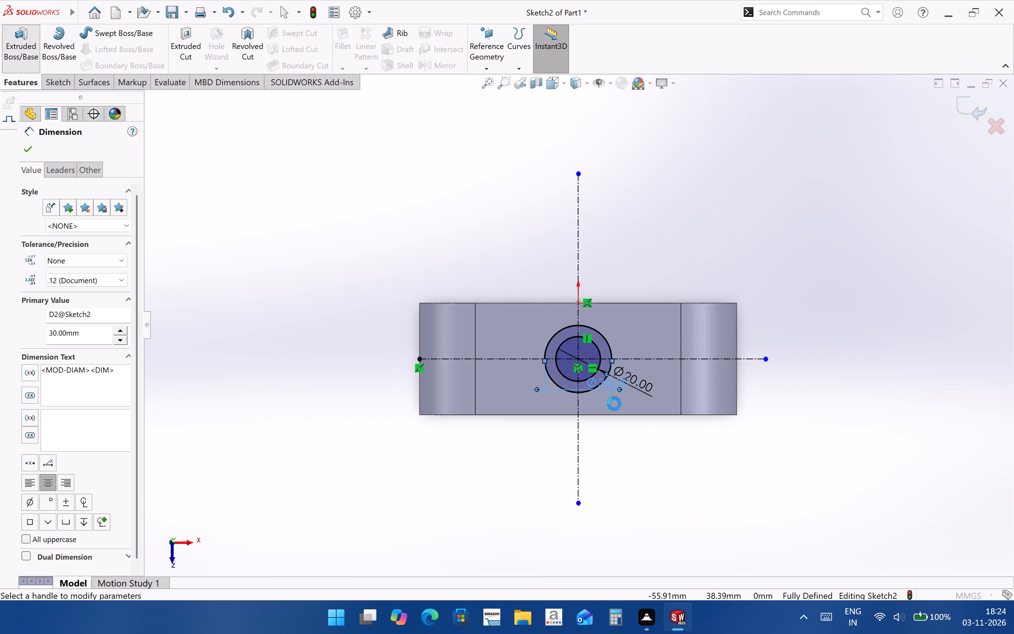
middle_drag(613, 403, 622, 286)
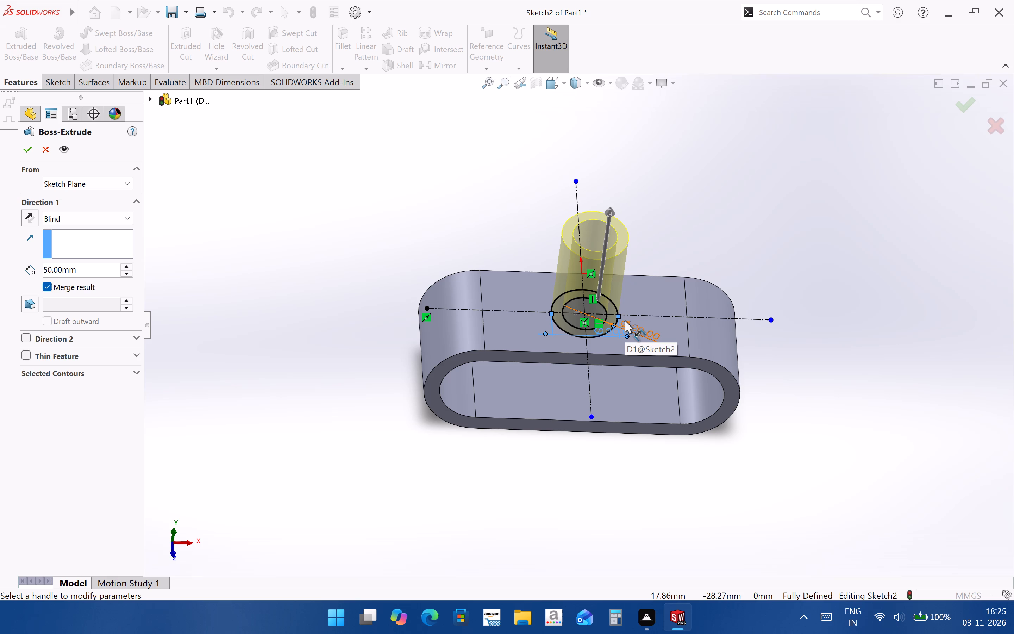
middle_drag(610, 364, 606, 286)
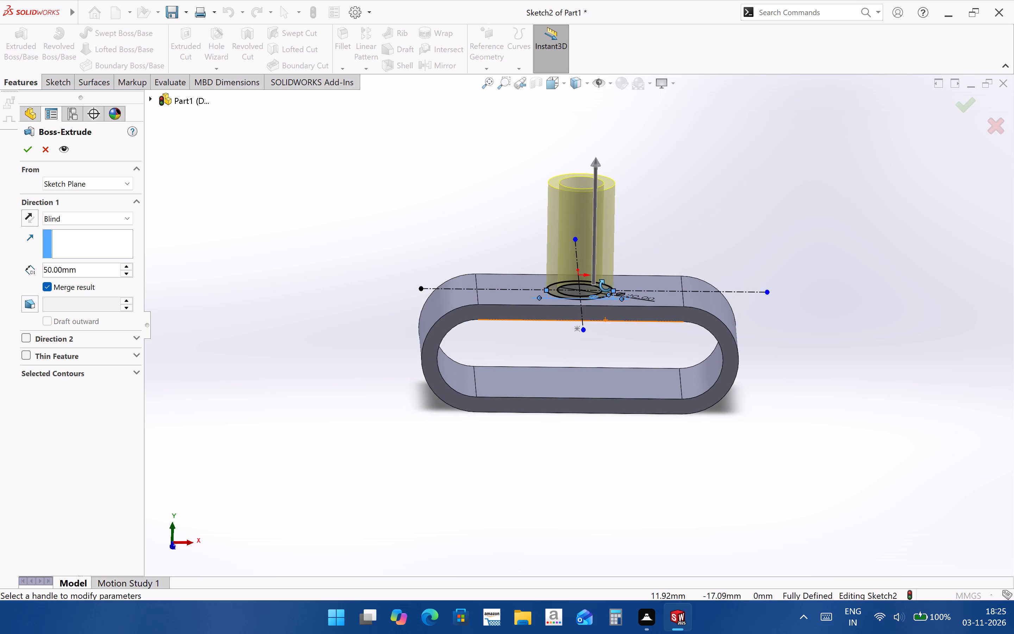
middle_drag(606, 286, 610, 288)
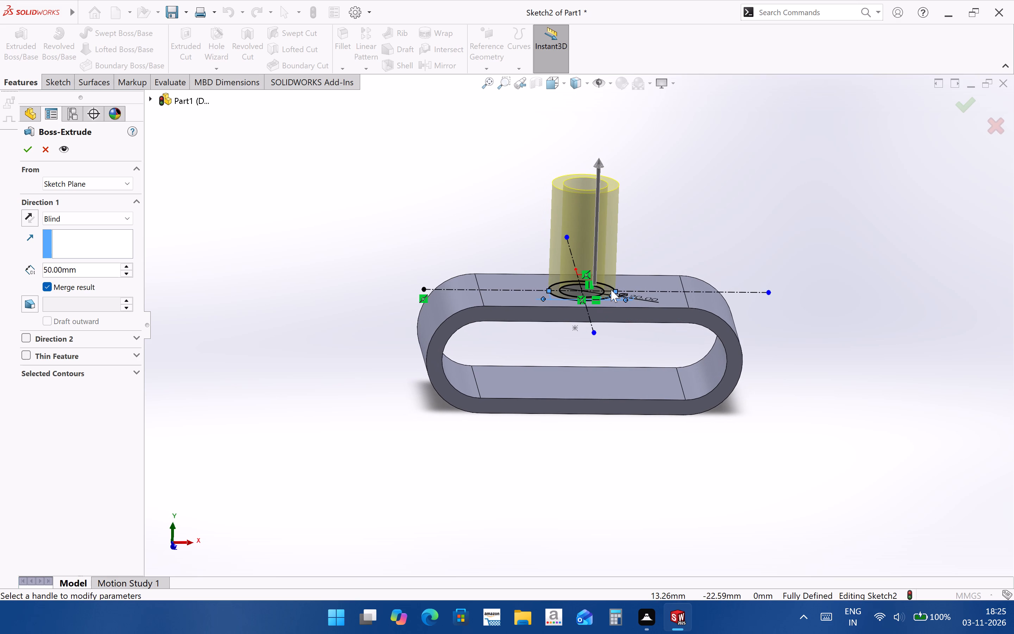
click(82, 267)
drag(92, 275, 5, 280)
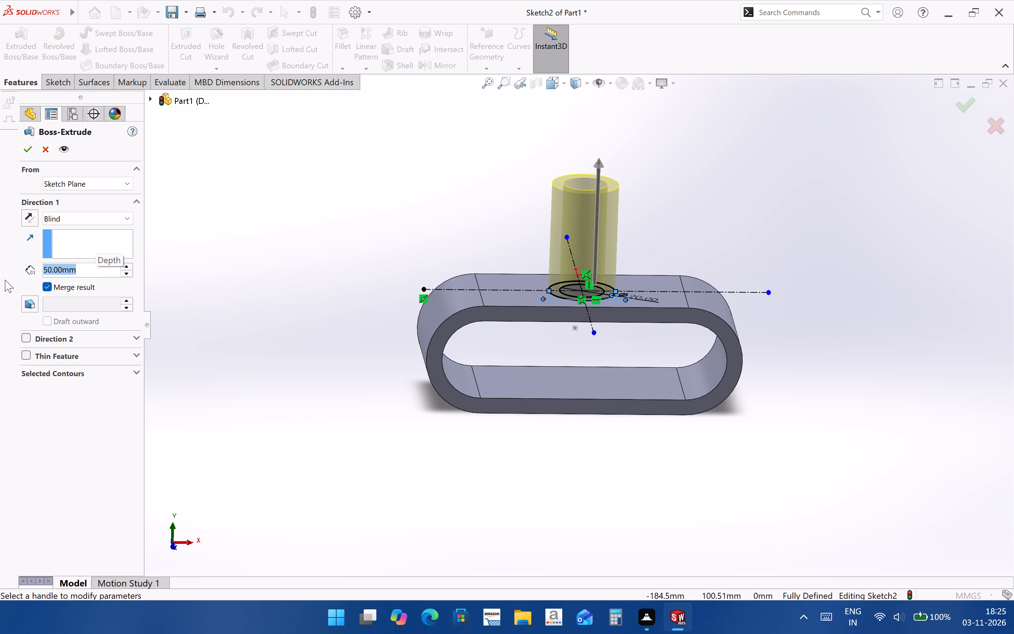
text(20)
key(Return)
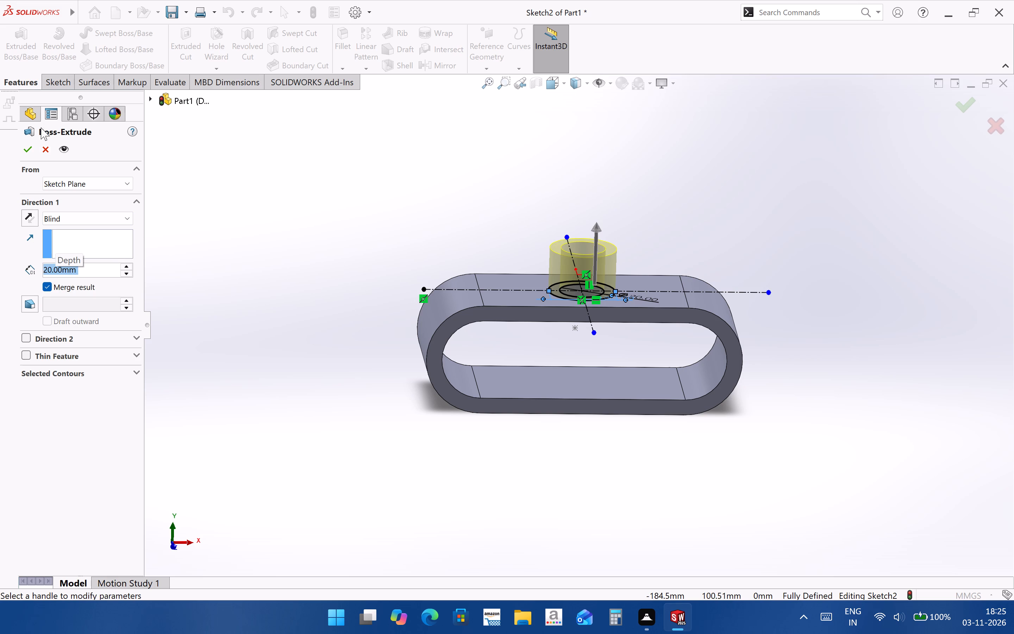
click(30, 146)
click(482, 514)
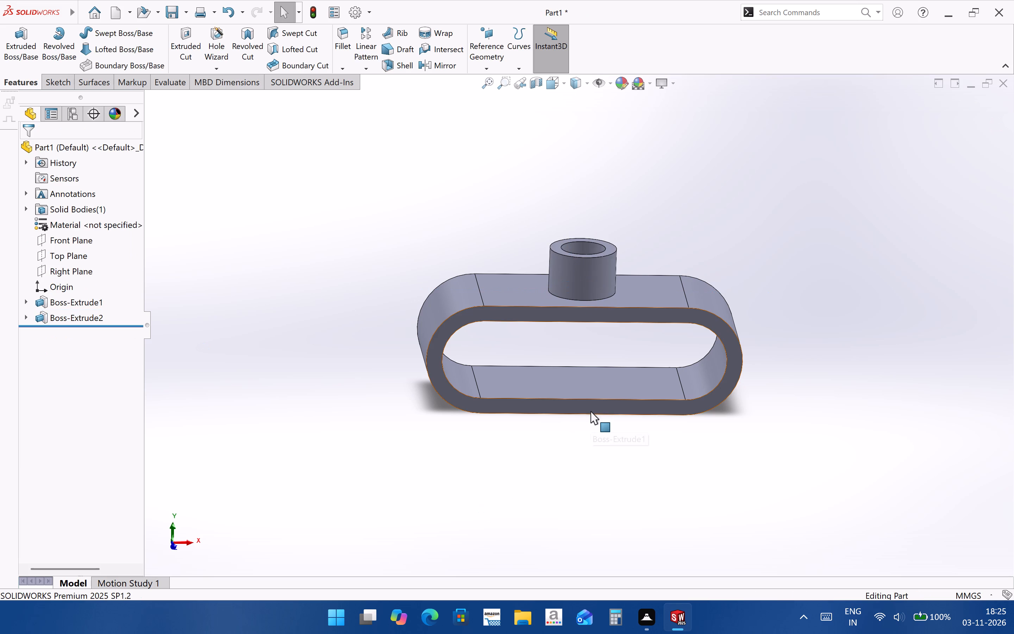
Examine the tubular boss's top face and the slot's inner upper face to check the height between them.
scroll(590, 252, down, 2)
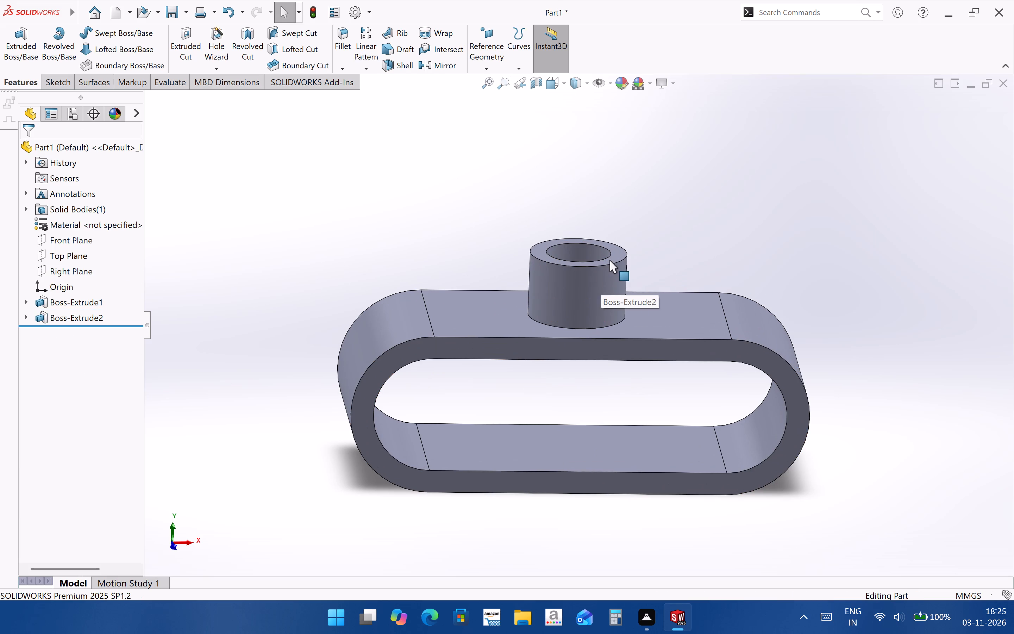
click(612, 256)
middle_drag(602, 374, 616, 302)
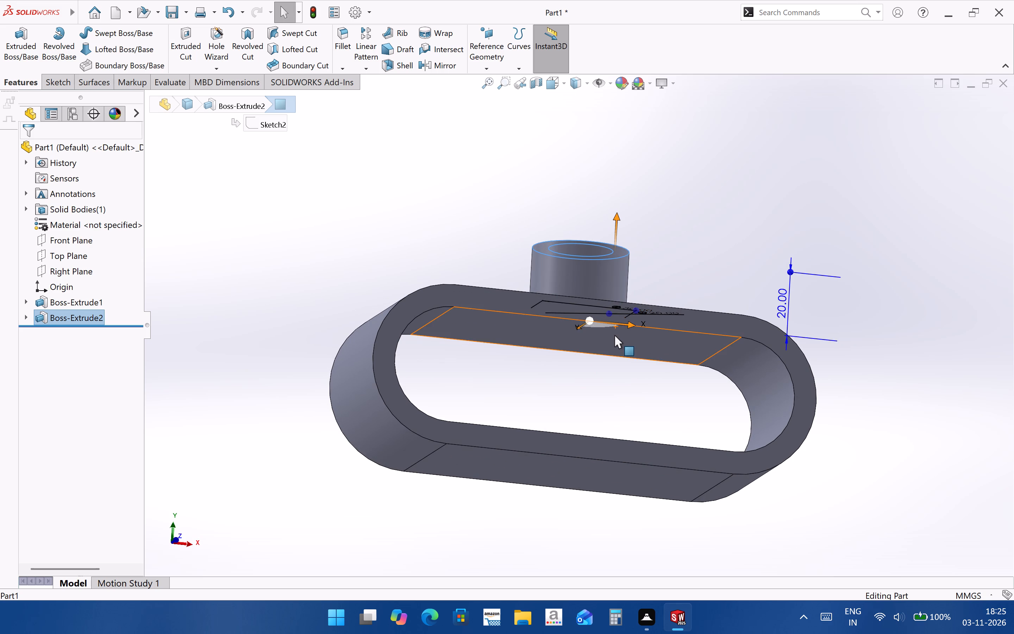
ctrl+click(614, 335)
click(1002, 390)
middle_drag(627, 265, 625, 331)
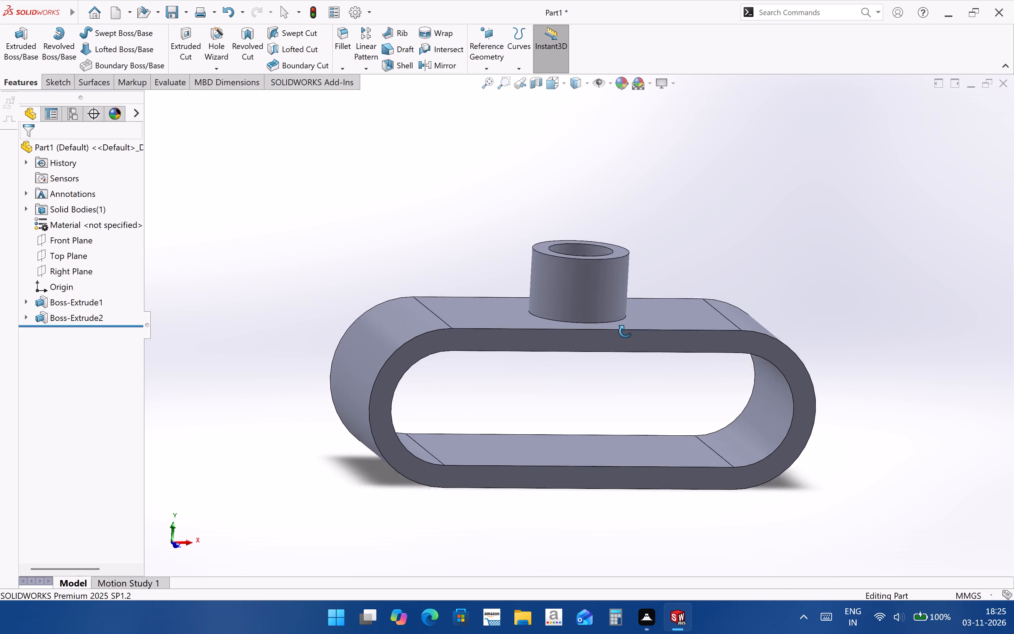
middle_drag(625, 331, 625, 345)
scroll(625, 345, down, 1)
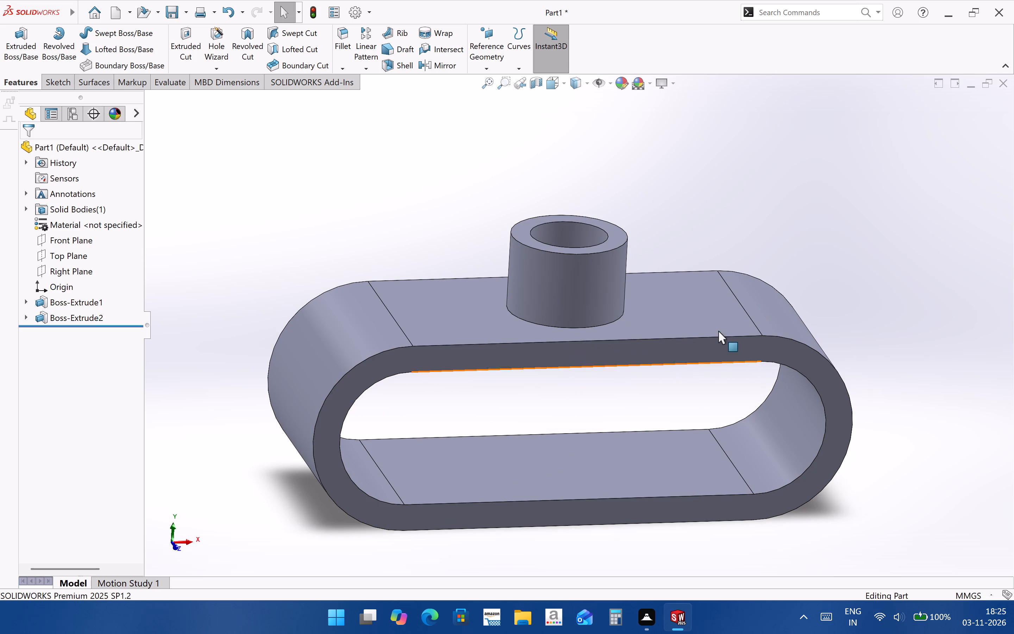
Edit the tubular boss extrusion and reduce its depth by 7 mm to 13 mm.
click(82, 320)
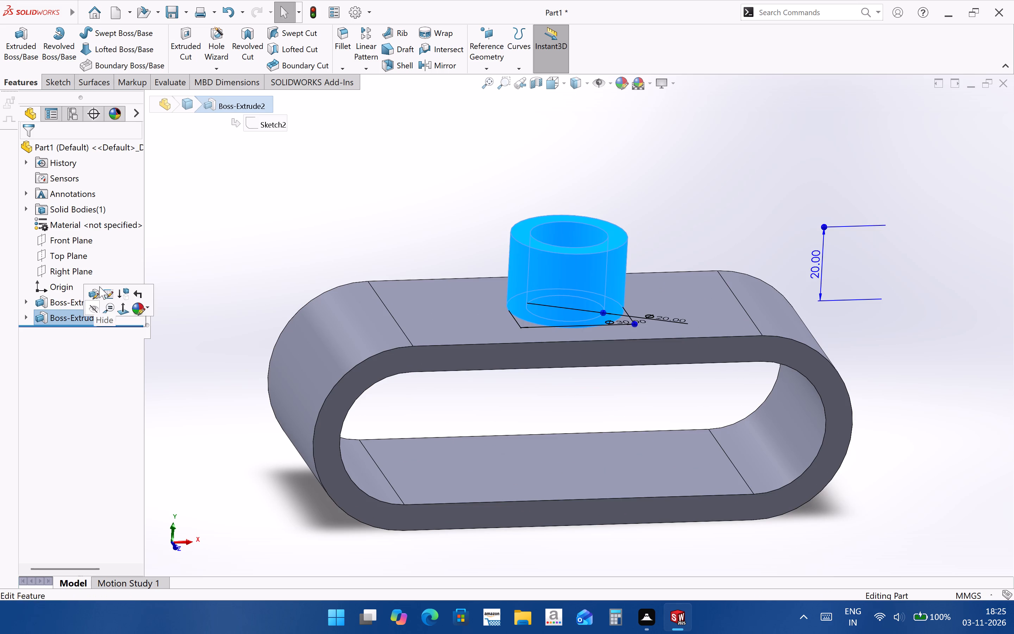
click(94, 292)
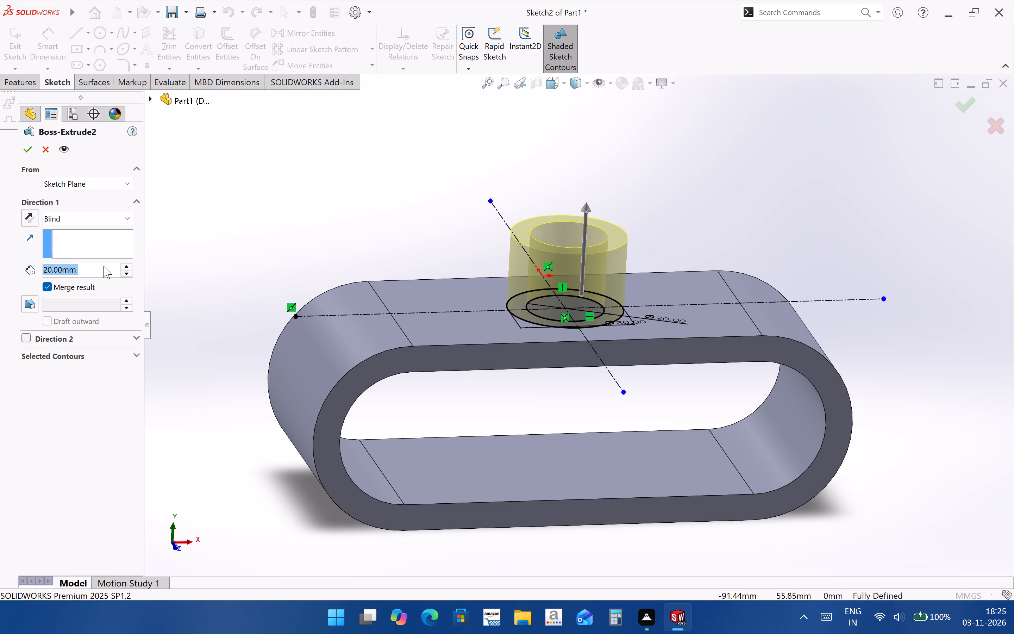
click(104, 266)
key(minus)
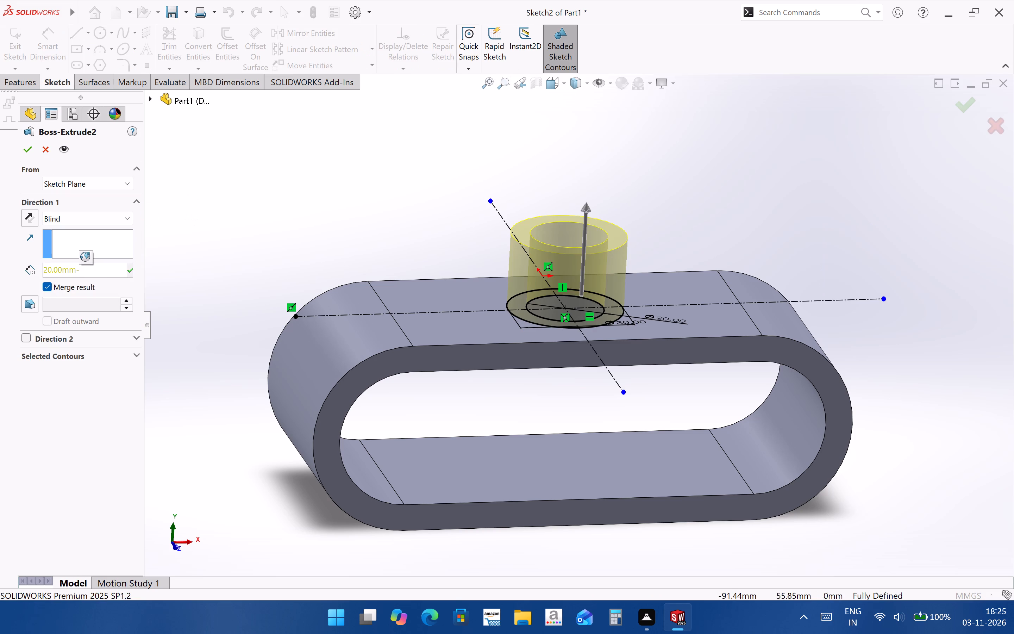
key(7)
key(Return)
click(21, 145)
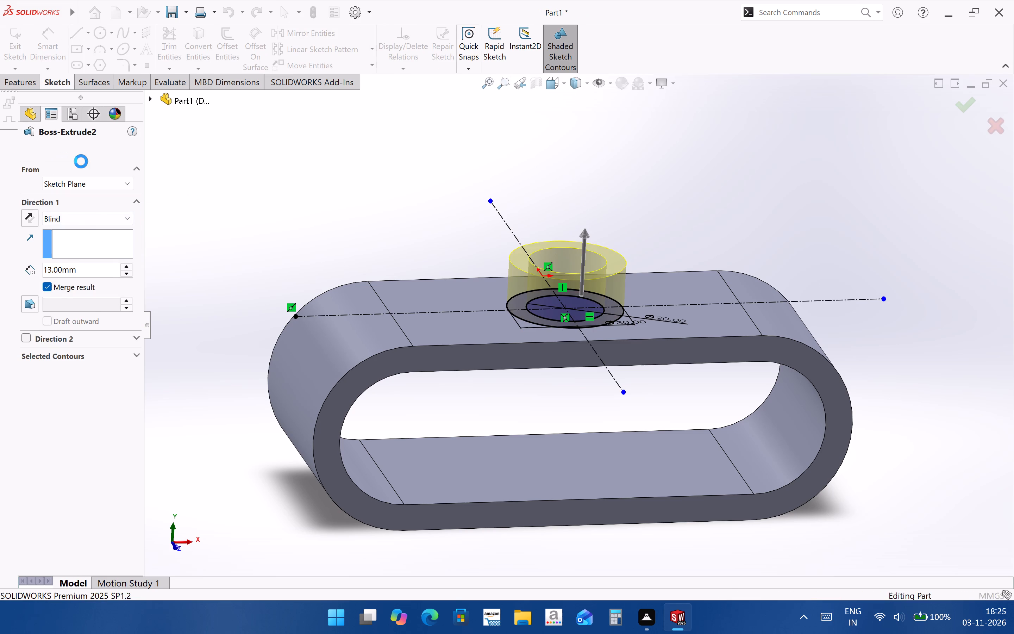
Examine the shortened boss's top face against the slot's inner upper face.
scroll(593, 429, up, 2)
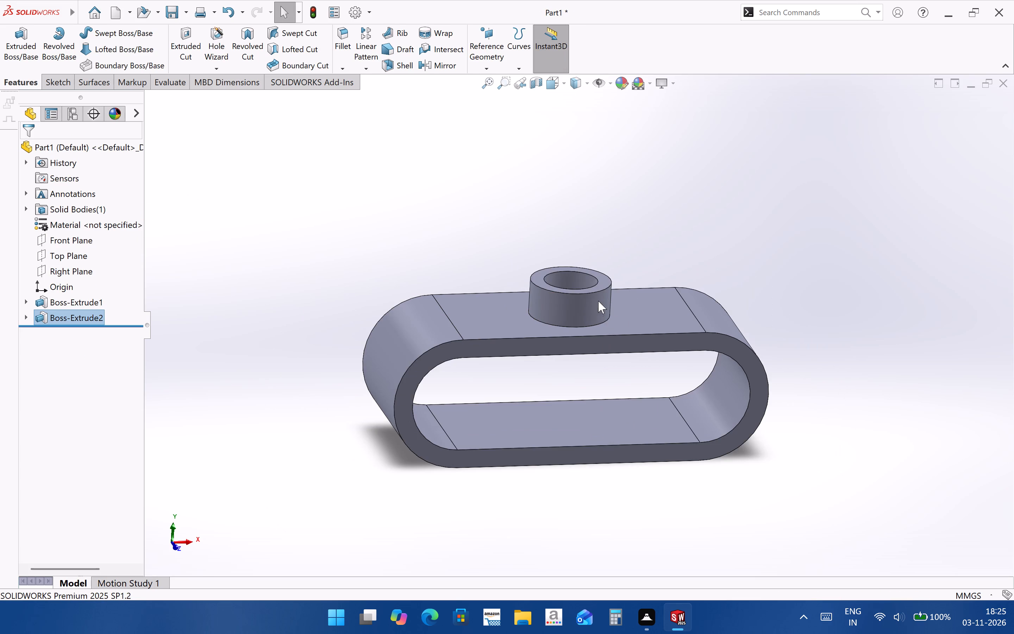
scroll(594, 288, down, 3)
click(599, 288)
middle_drag(588, 390, 591, 314)
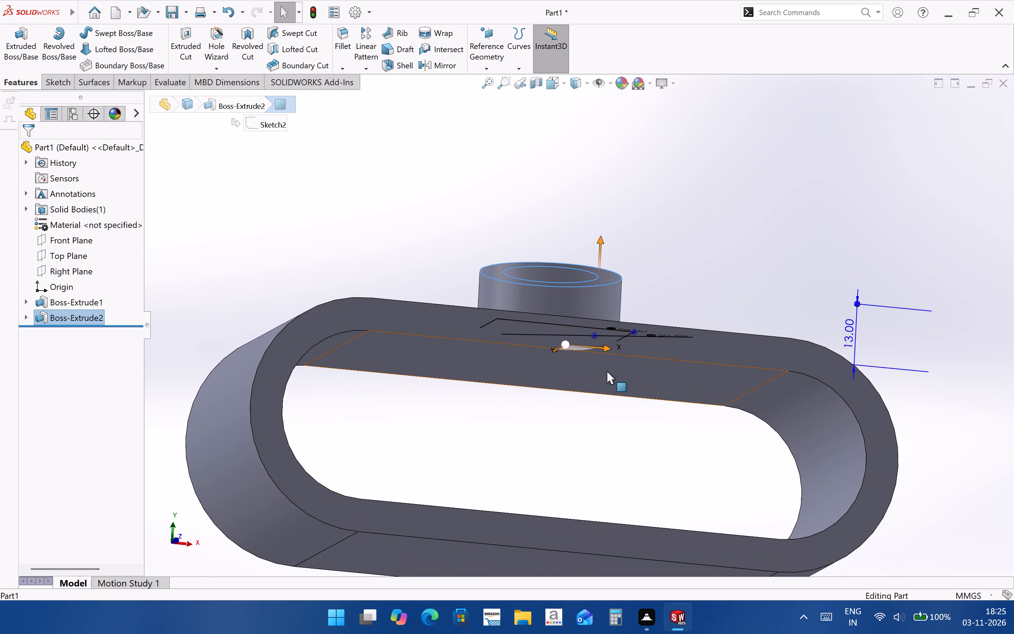
ctrl+click(607, 371)
scroll(720, 184, up, 4)
click(793, 200)
middle_drag(530, 338, 507, 441)
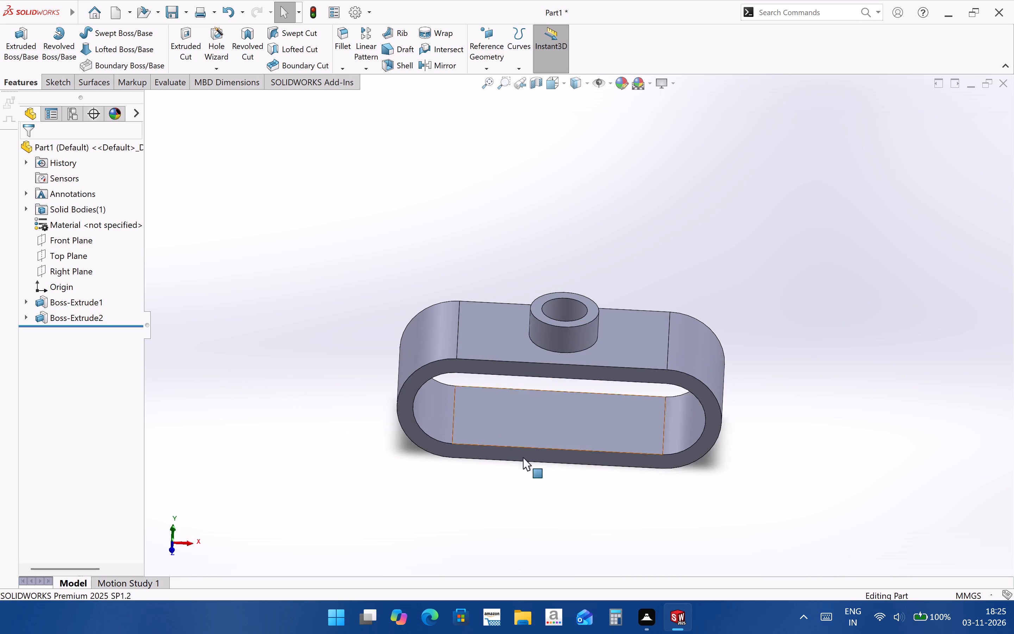
Examine the slot ring's front face, the Front Plane's position and the boss's bore from several angles.
scroll(557, 310, down, 3)
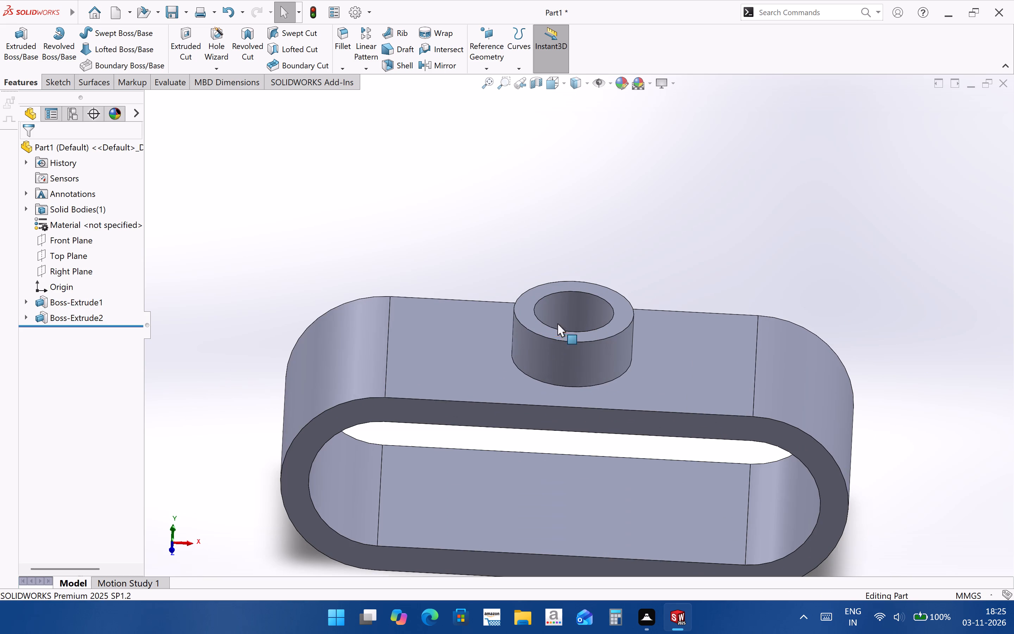
middle_drag(587, 418, 596, 422)
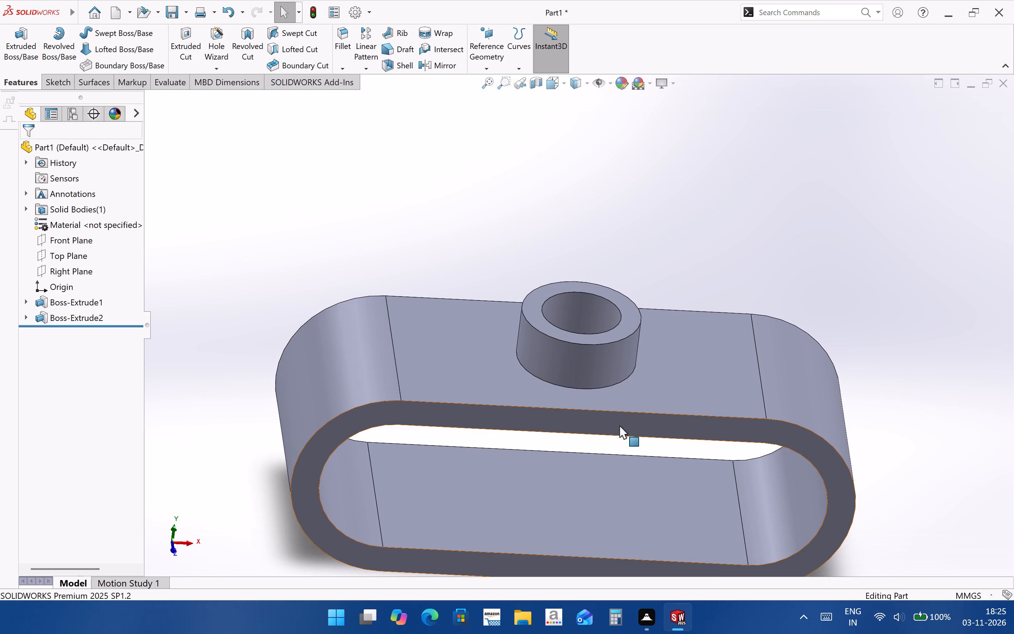
click(619, 425)
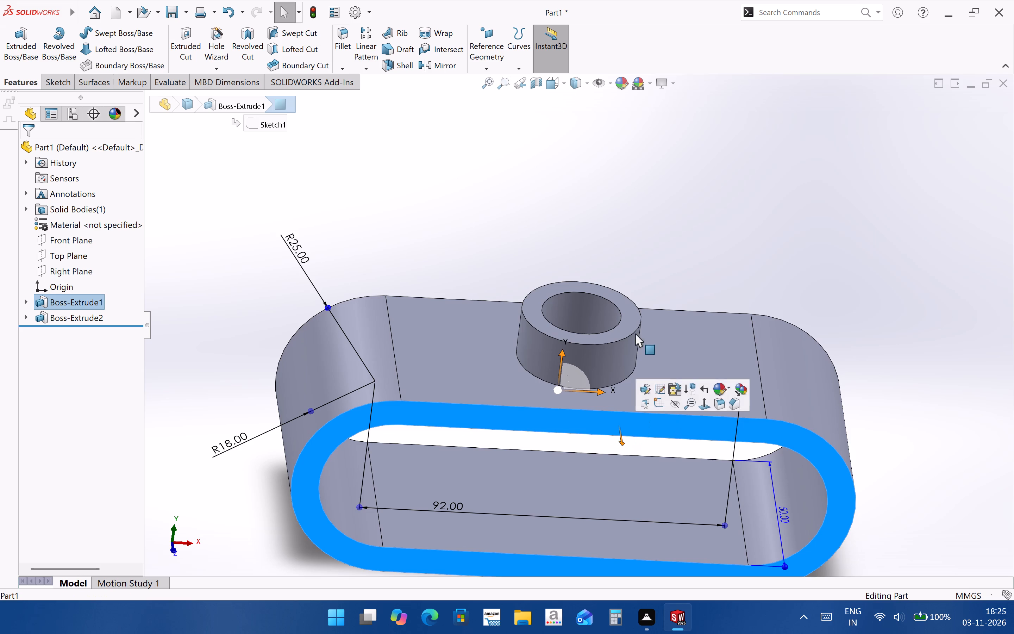
click(154, 184)
click(74, 239)
middle_drag(626, 392, 630, 395)
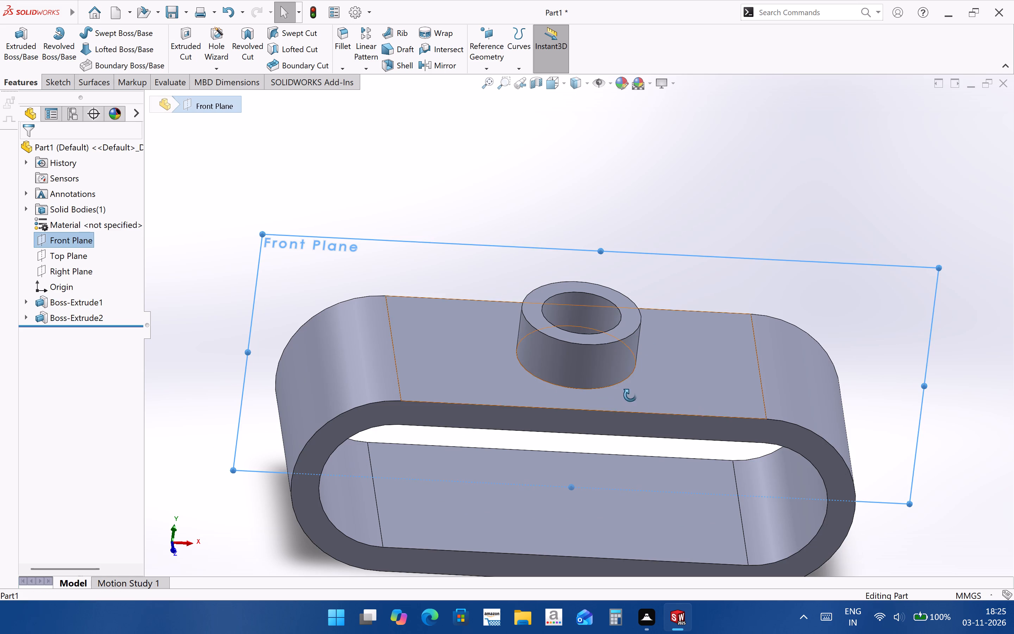
middle_drag(630, 395, 634, 459)
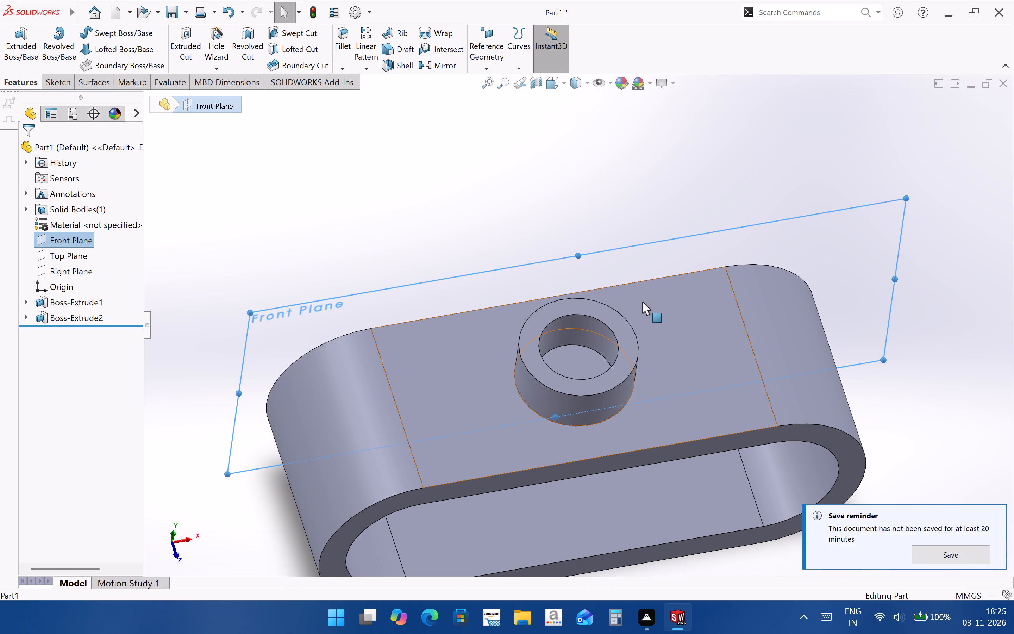
scroll(561, 196, up, 3)
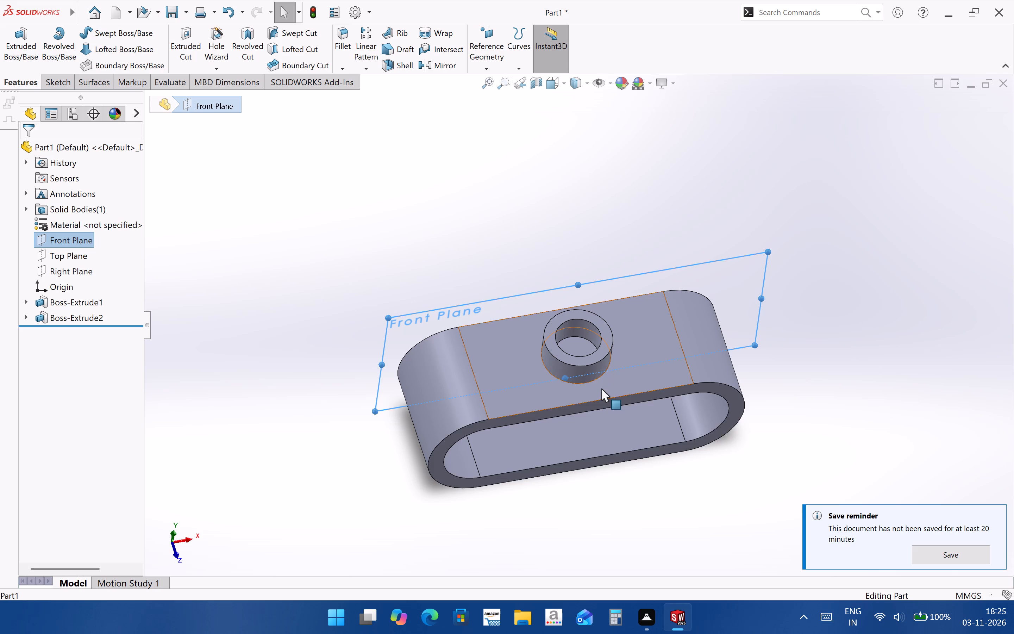
click(520, 168)
scroll(597, 410, down, 3)
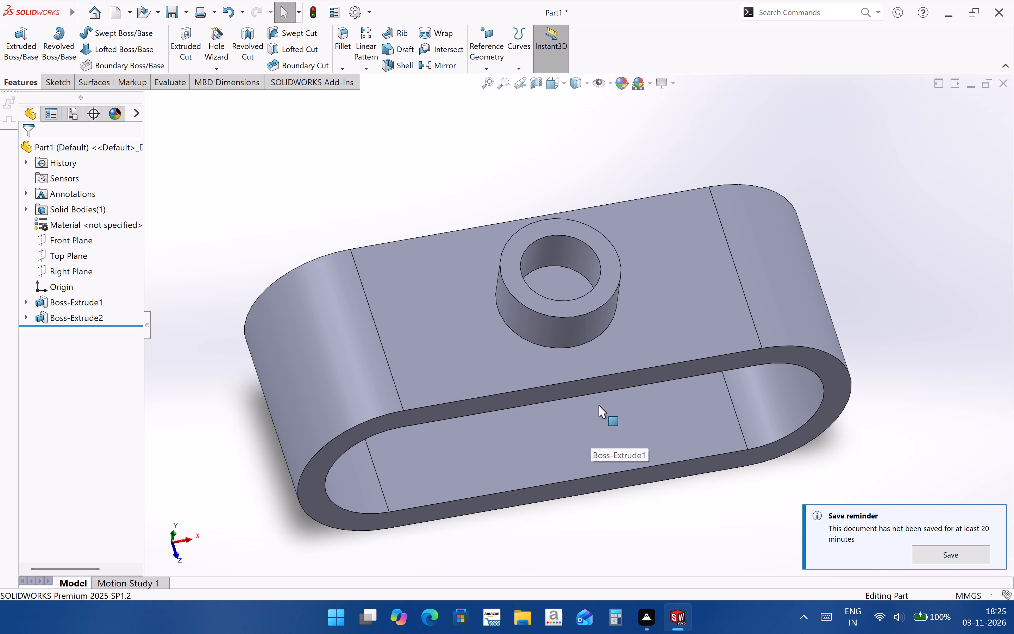
click(606, 386)
middle_drag(478, 330, 567, 405)
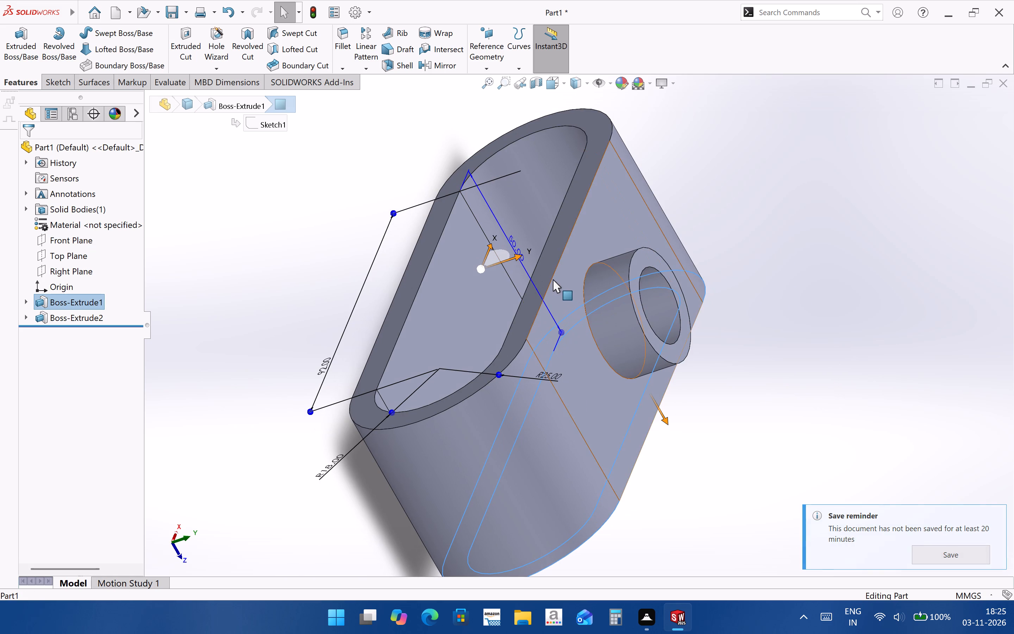
Create a reference plane midway between the slot ring's flat front and back faces.
ctrl+click(548, 273)
middle_drag(603, 406, 530, 313)
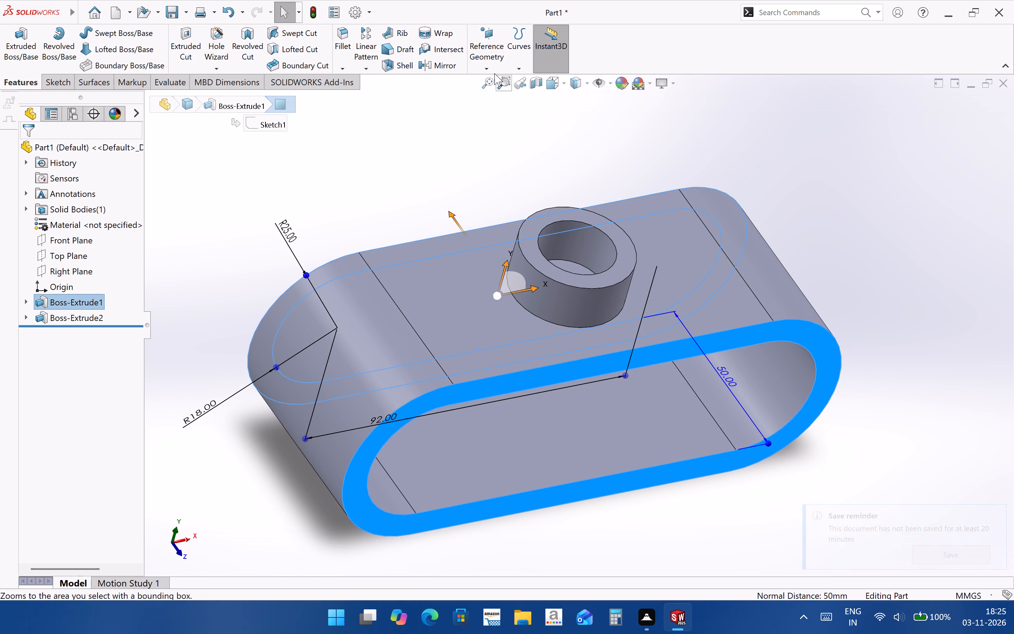
click(487, 69)
click(499, 82)
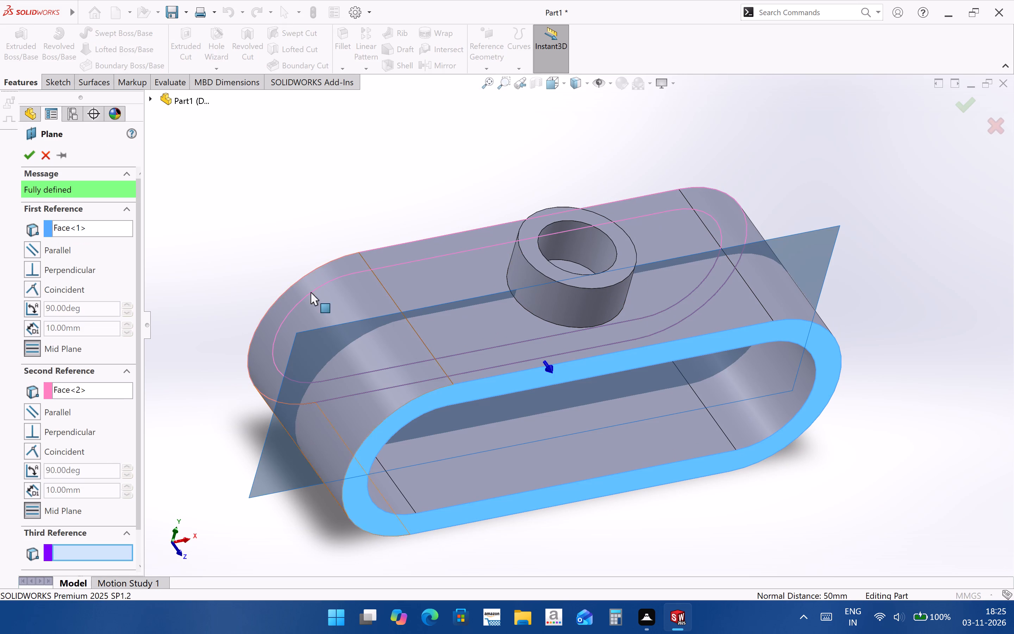
click(30, 160)
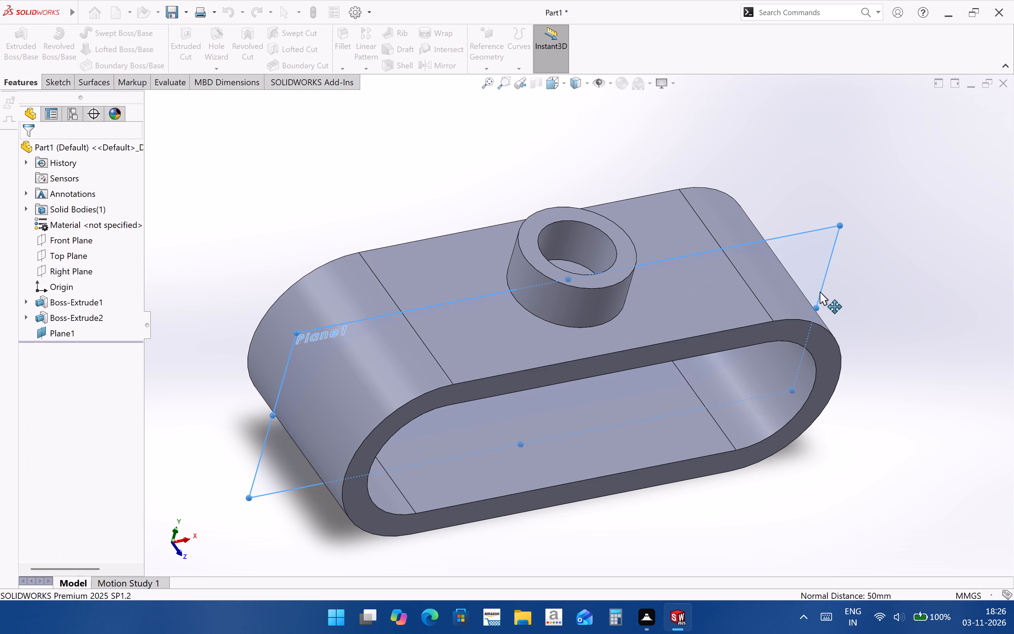
click(906, 300)
On the new mid-plane, sketch a slanted line about 21 mm long from the boss's left top corner down to the ring's flat upper face.
scroll(425, 353, up, 3)
middle_drag(429, 345, 397, 316)
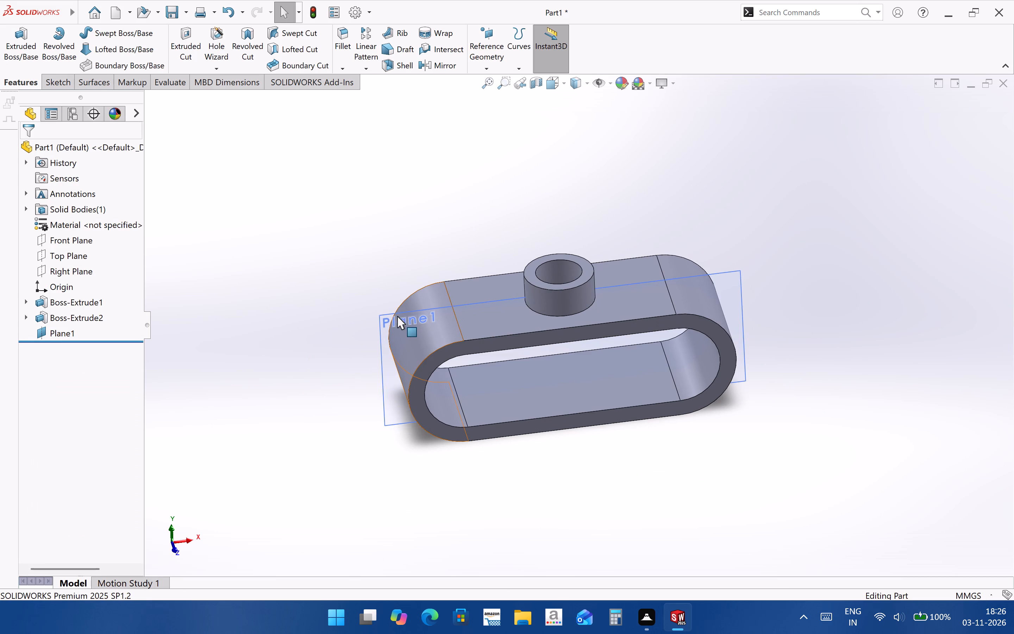
click(51, 331)
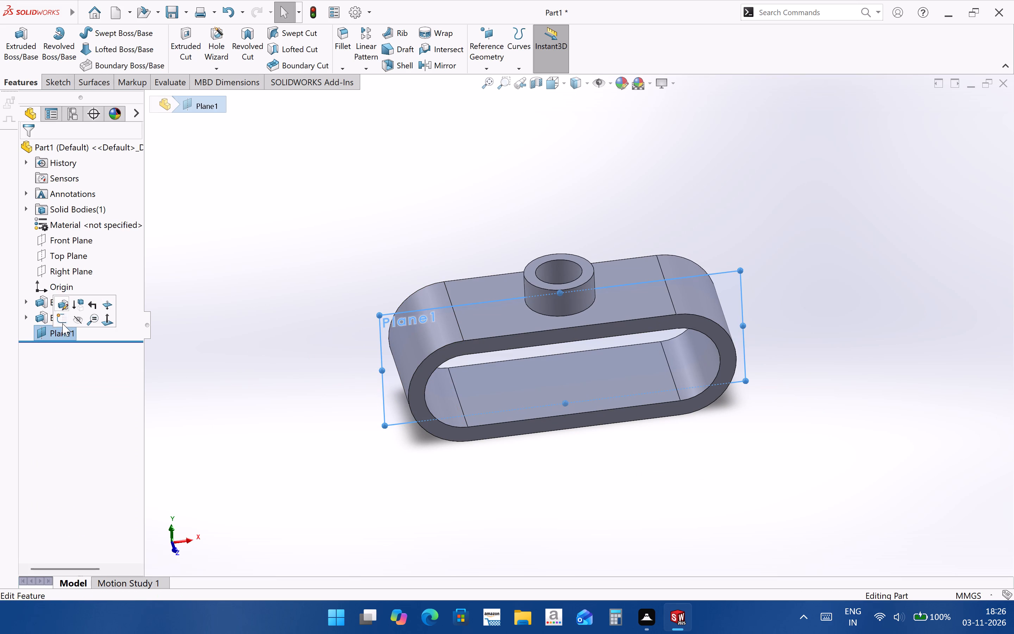
click(61, 319)
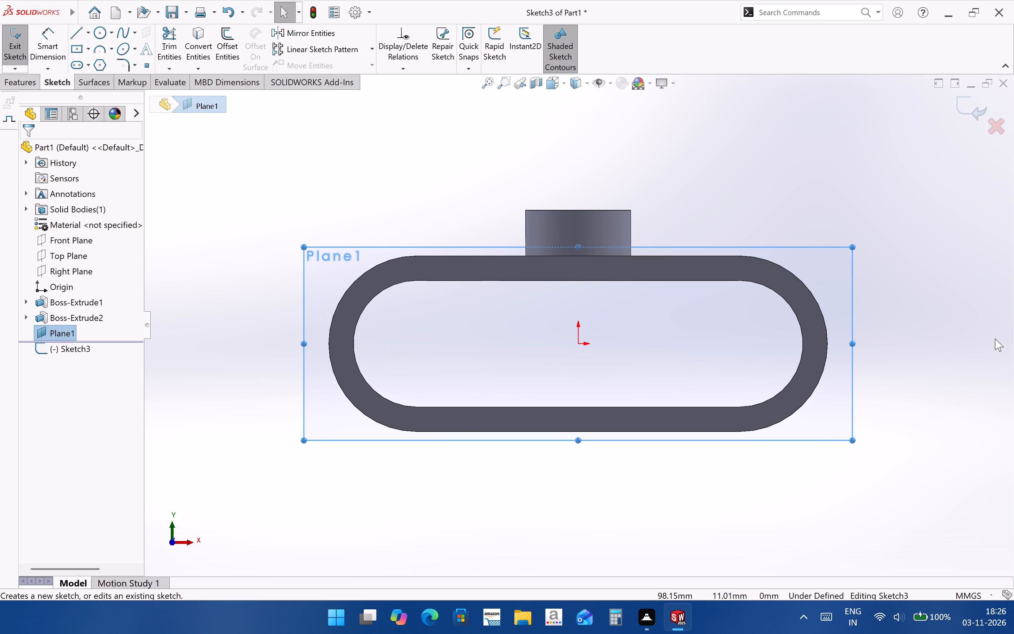
click(78, 29)
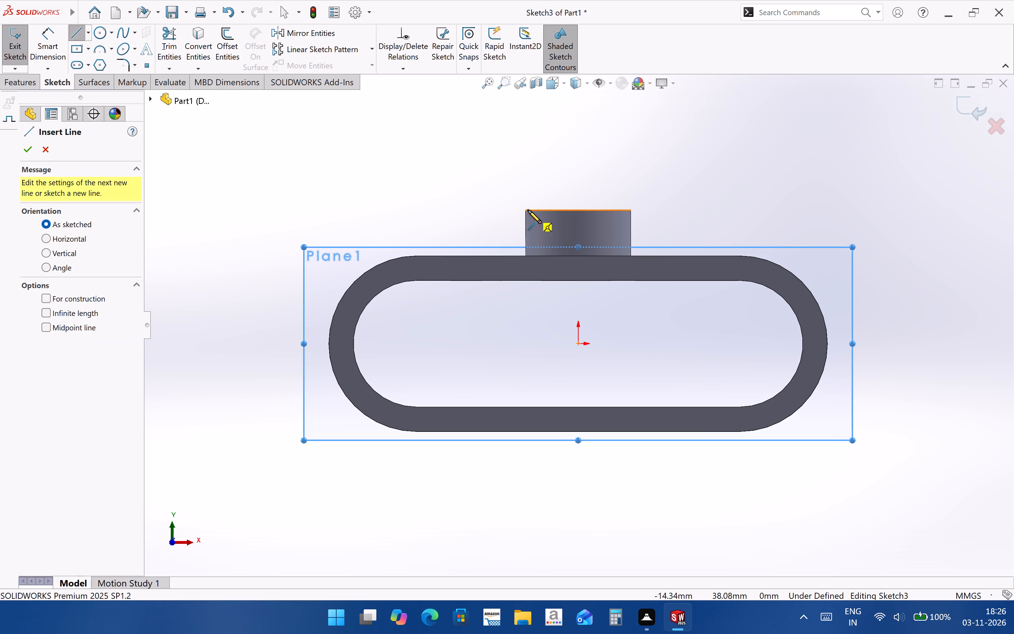
click(526, 210)
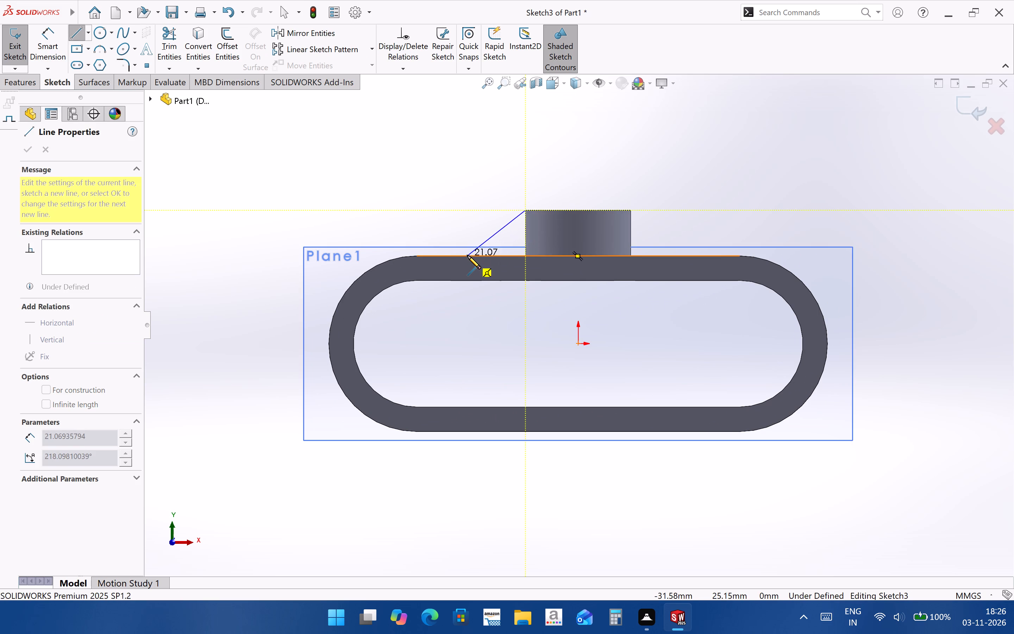
click(467, 255)
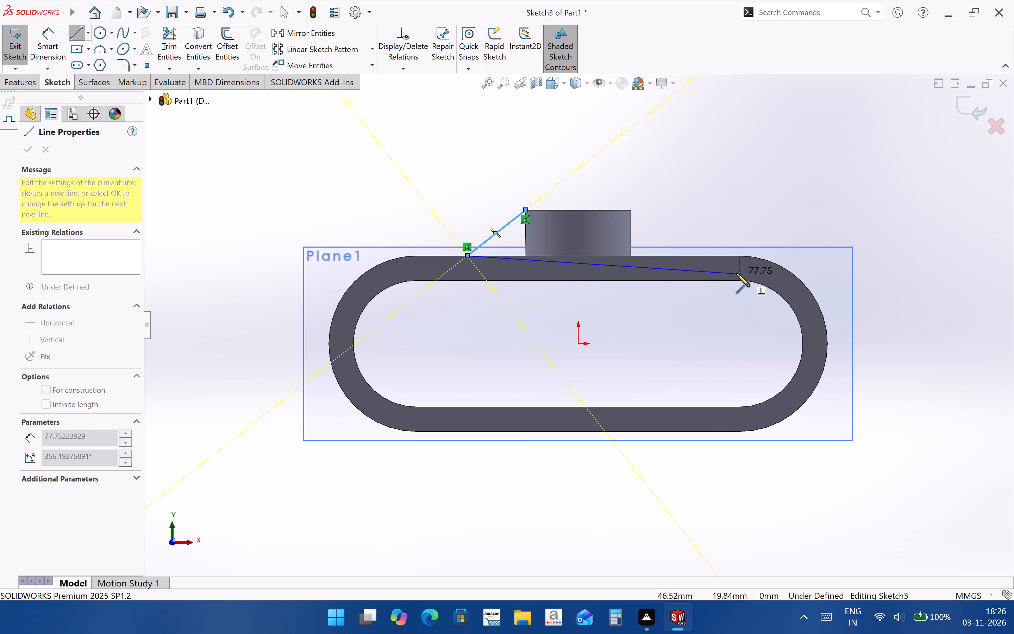
key(Escape)
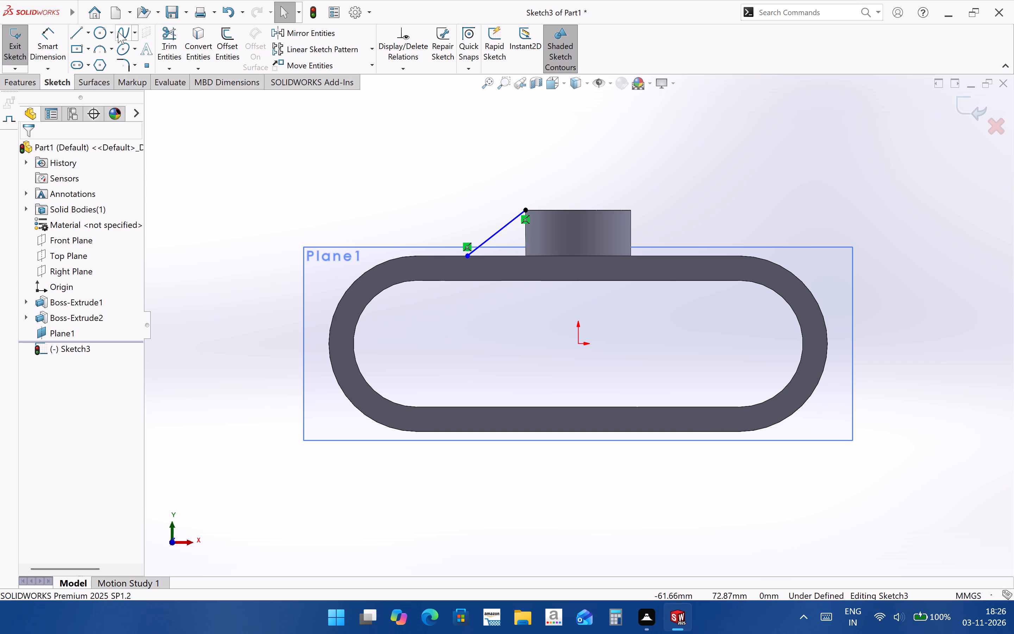
Sketch a vertical centreline about 104 mm long through the origin, extending above the boss and below the ring.
click(90, 34)
click(106, 63)
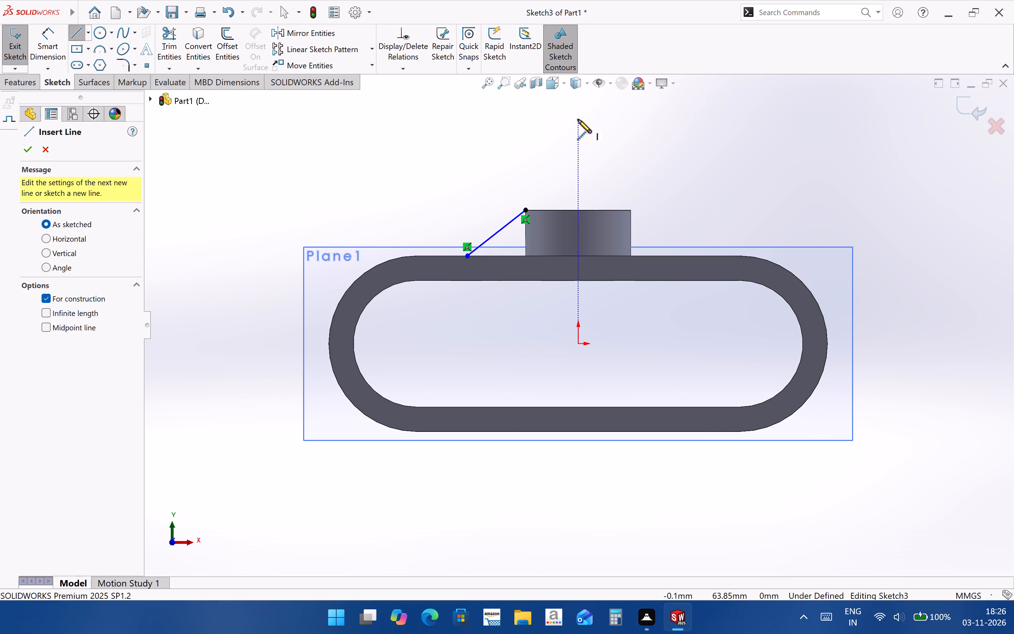
click(578, 119)
click(579, 484)
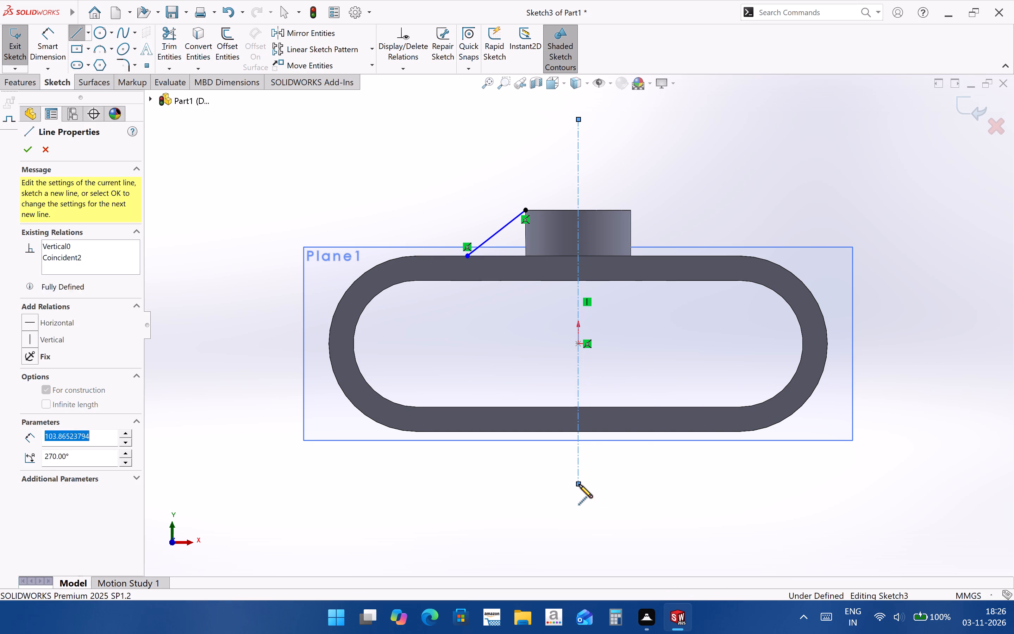
key(Escape)
Mirror the slanted line about the vertical centreline to the other side of the boss.
click(292, 36)
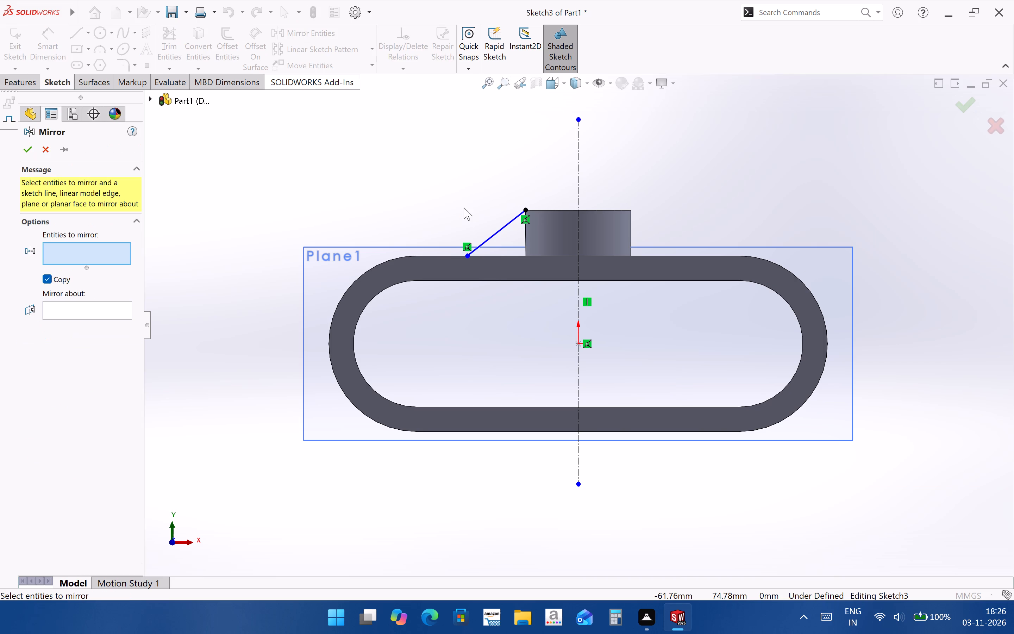
click(492, 238)
click(105, 315)
click(104, 313)
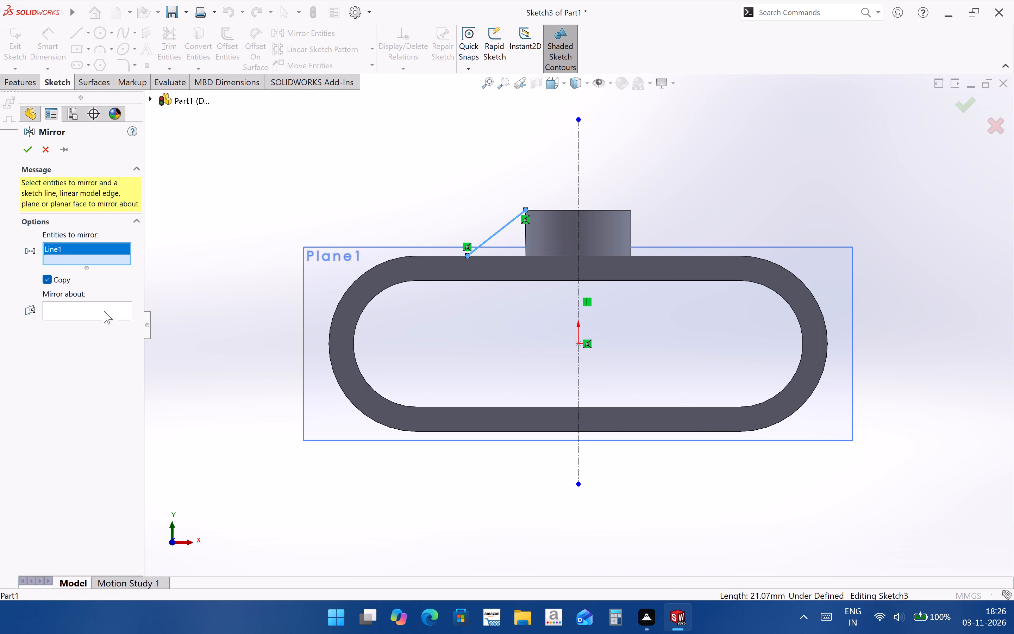
click(577, 372)
click(31, 155)
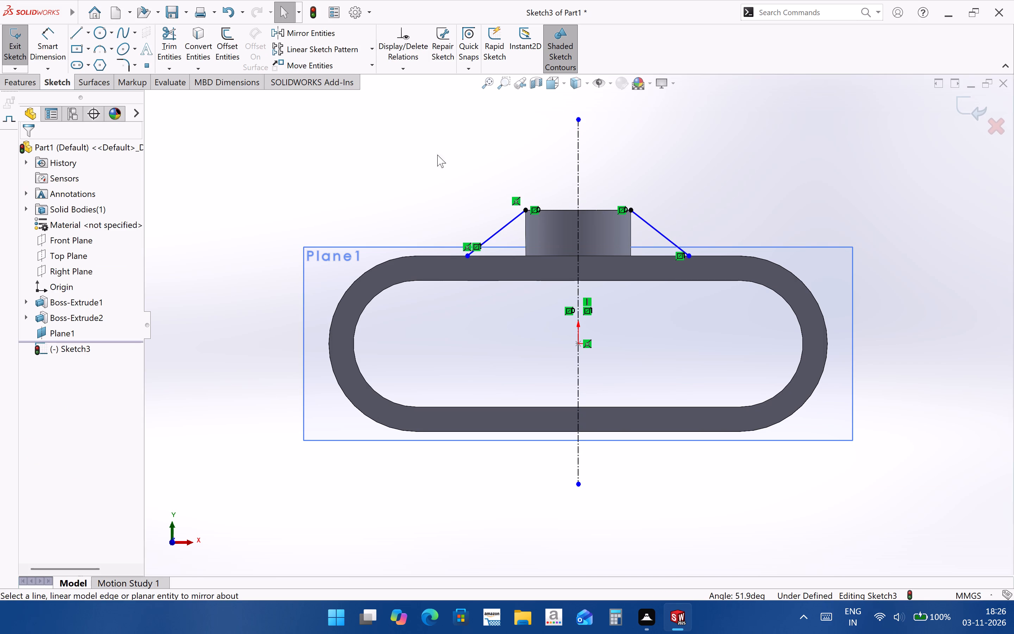
click(798, 155)
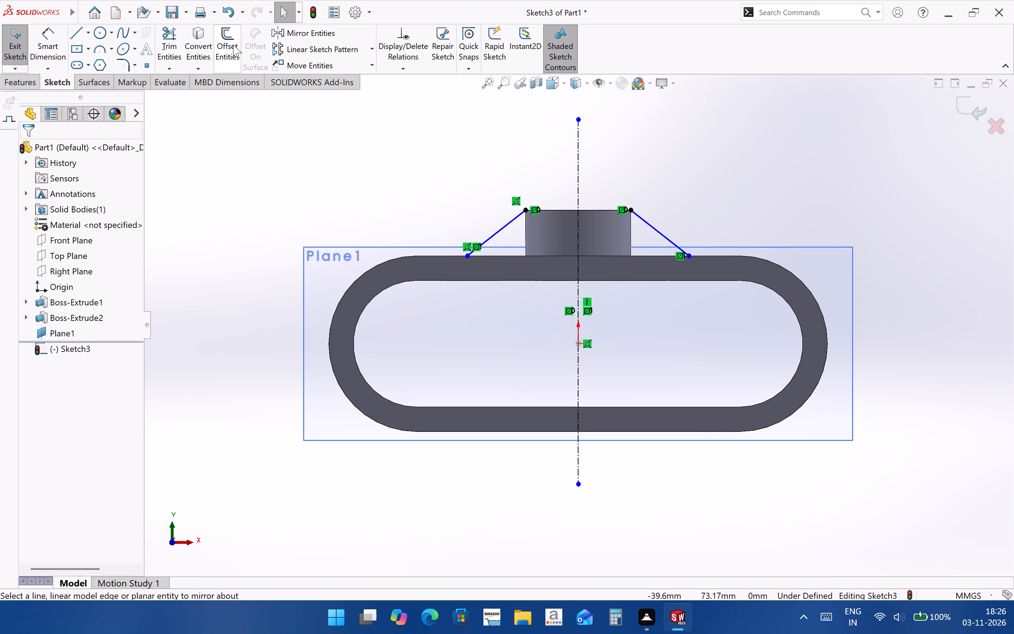
Dimension the distance between the lower endpoints of the two slanted lines as 72 mm.
click(37, 33)
click(469, 255)
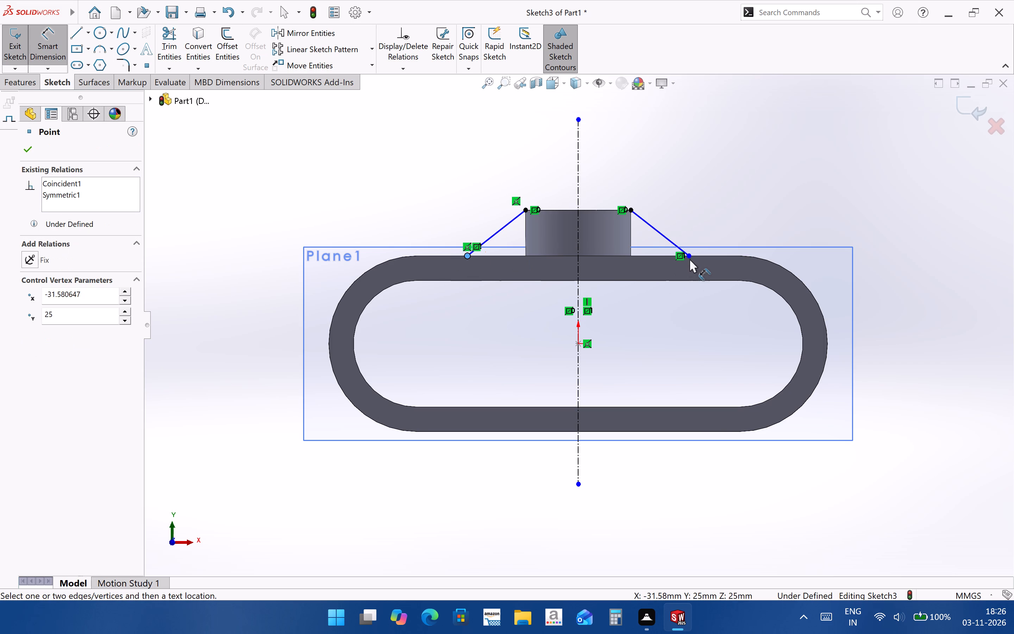
click(689, 257)
click(575, 153)
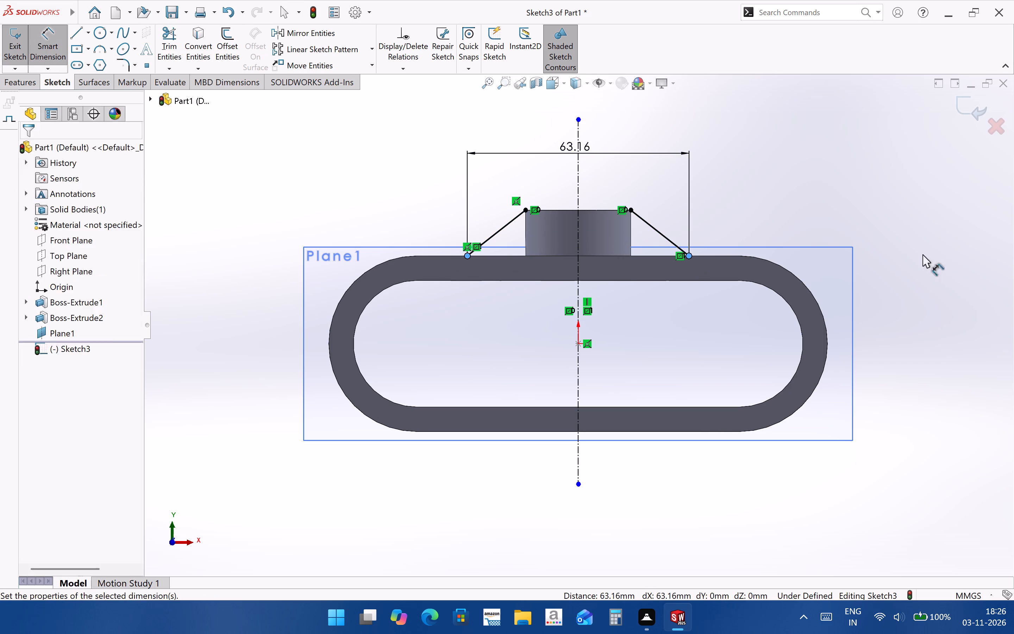
text(72)
key(Return)
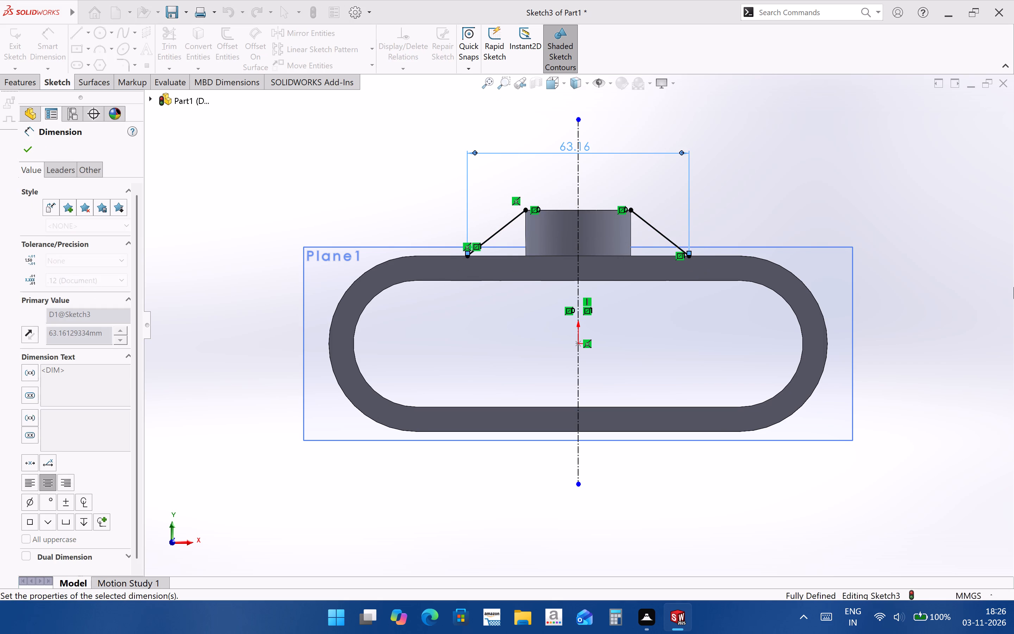
click(891, 192)
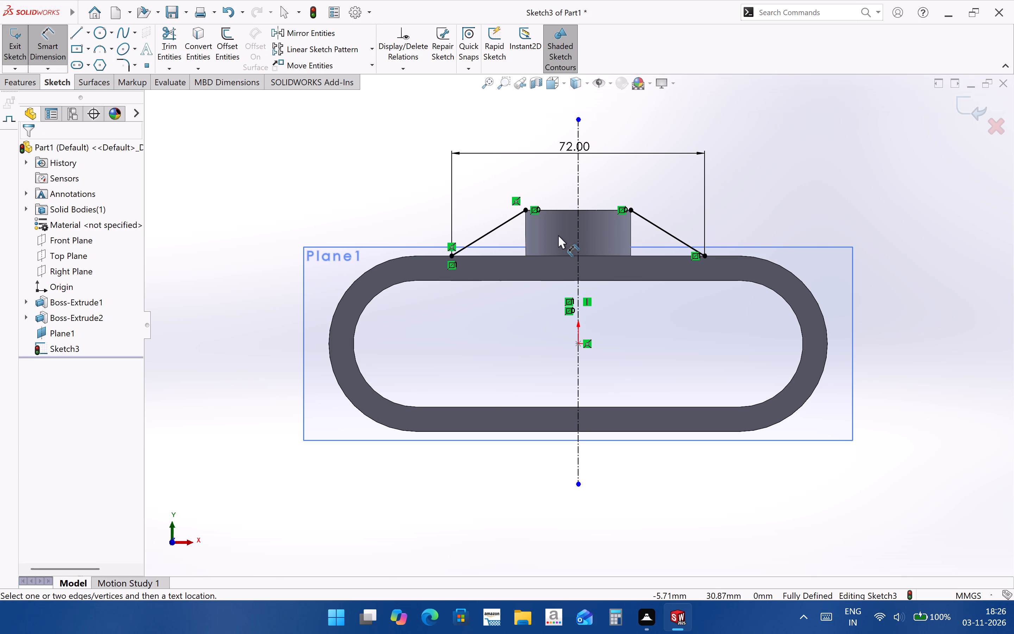
Set up a Rib from the two slanted lines and try the extrusion directions parallel and normal to the sketch.
scroll(582, 276, up, 2)
middle_drag(627, 256, 644, 337)
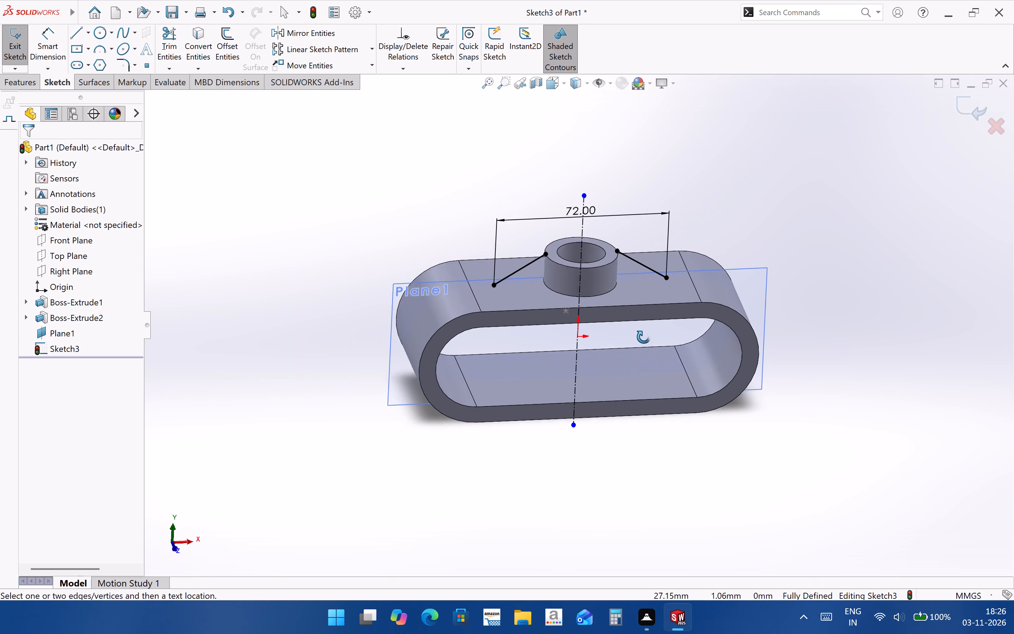
middle_drag(644, 337, 645, 349)
scroll(640, 282, down, 2)
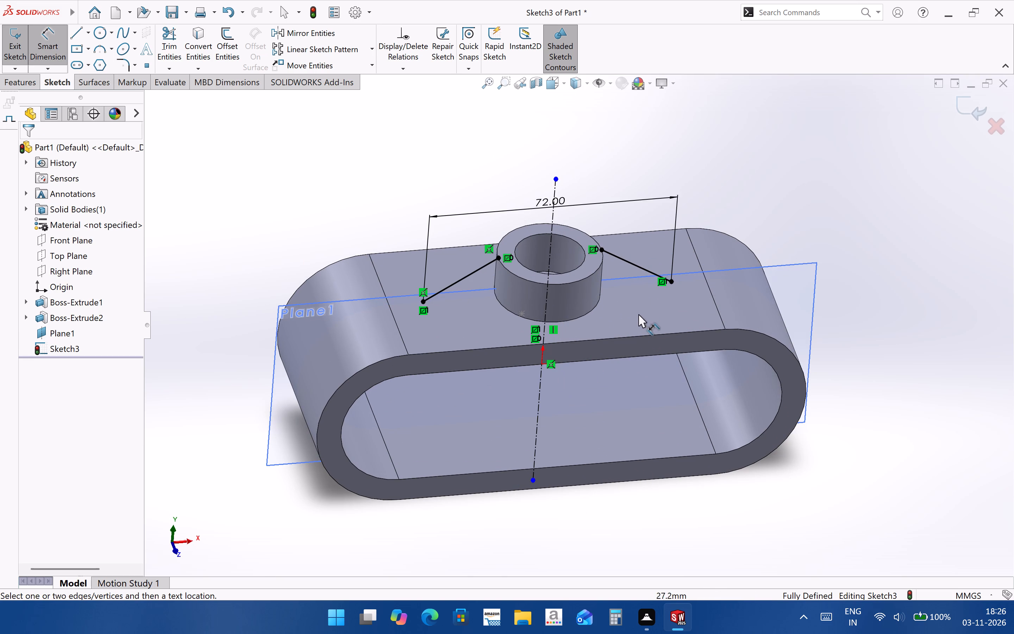
click(13, 80)
click(398, 27)
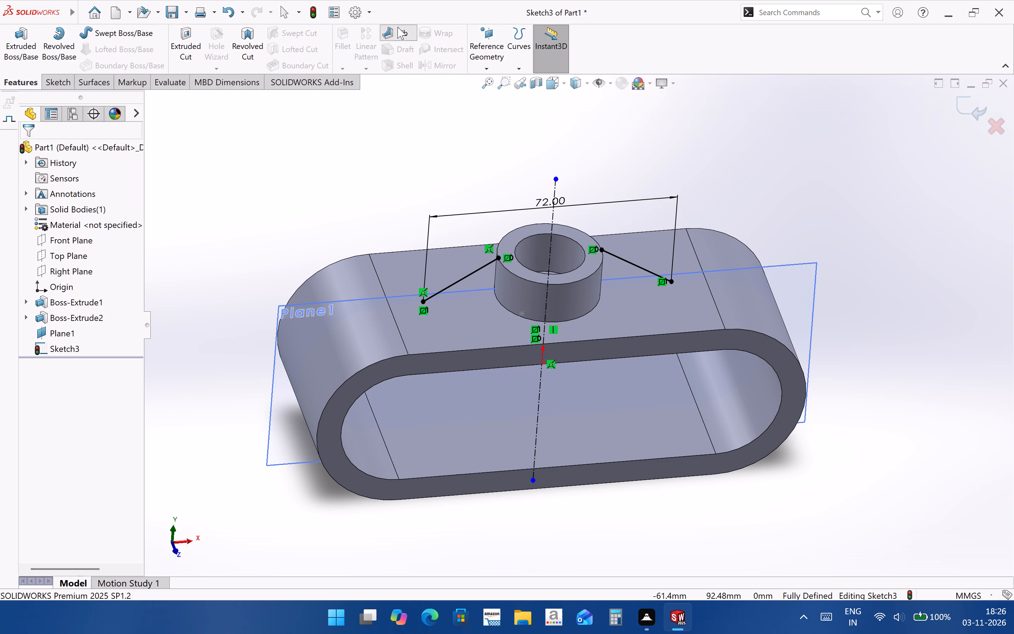
middle_drag(565, 310, 564, 286)
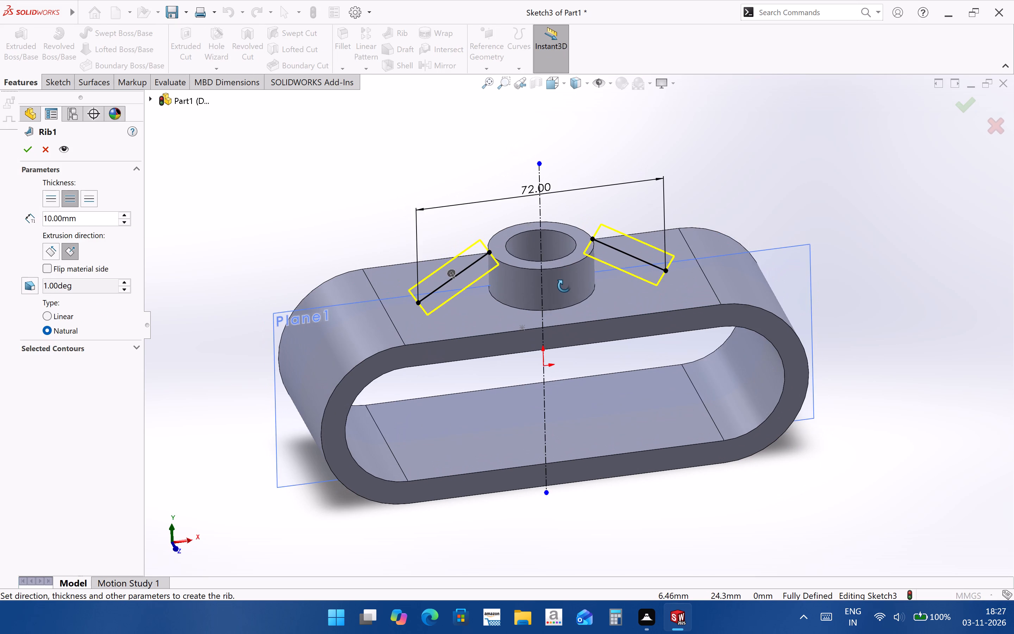
middle_drag(564, 286, 575, 256)
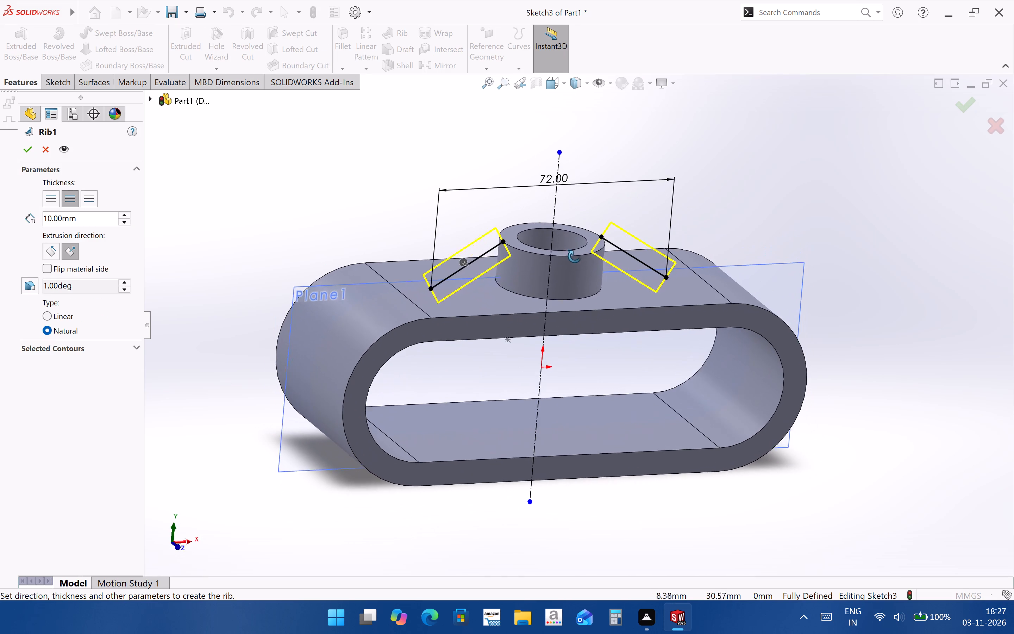
middle_drag(575, 256, 559, 243)
middle_drag(543, 371, 554, 378)
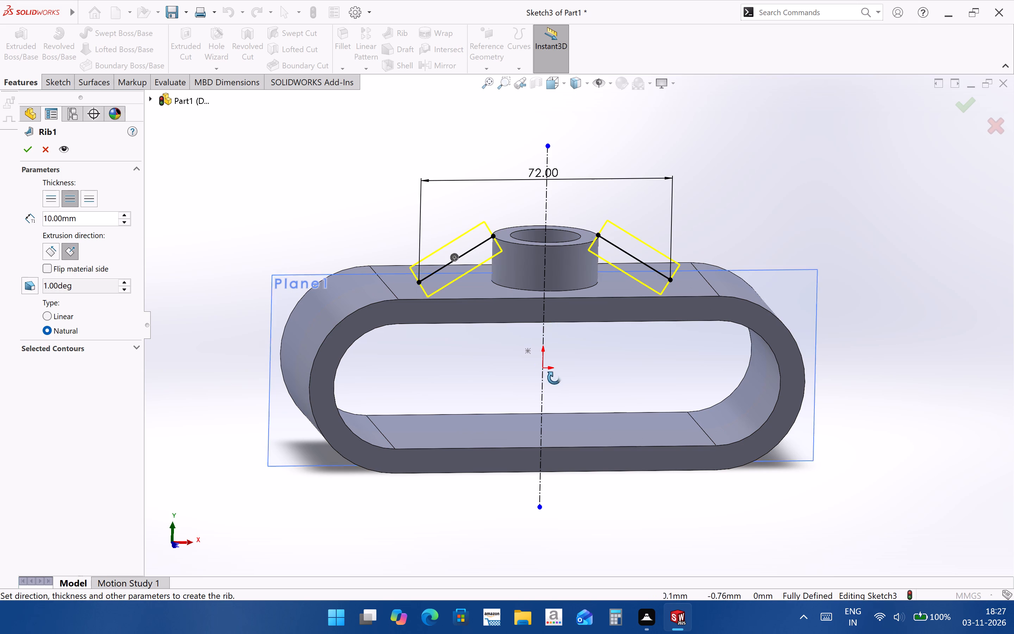
middle_drag(554, 378, 571, 415)
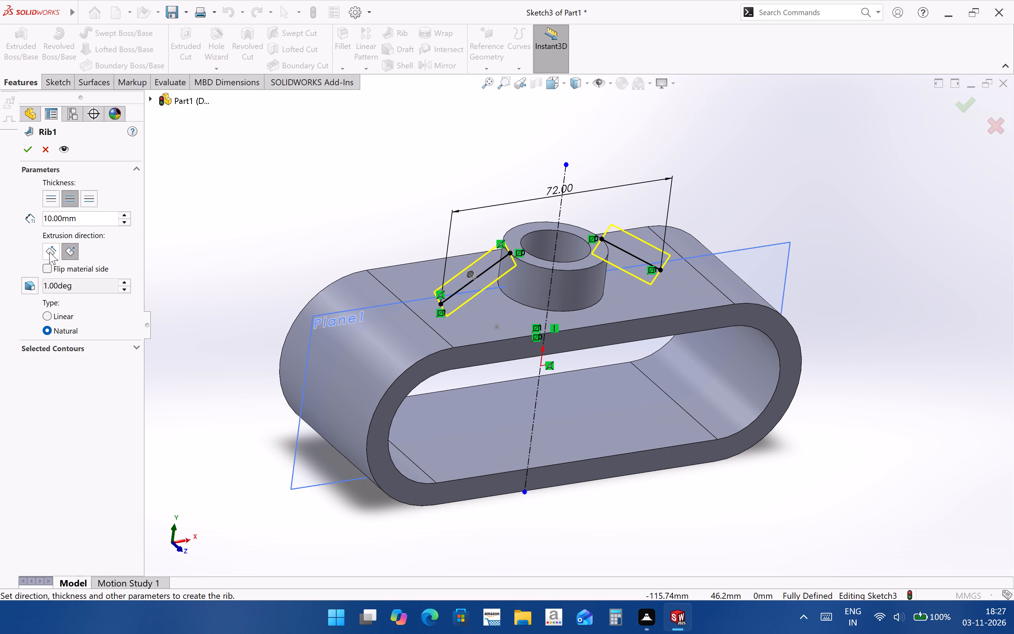
click(53, 246)
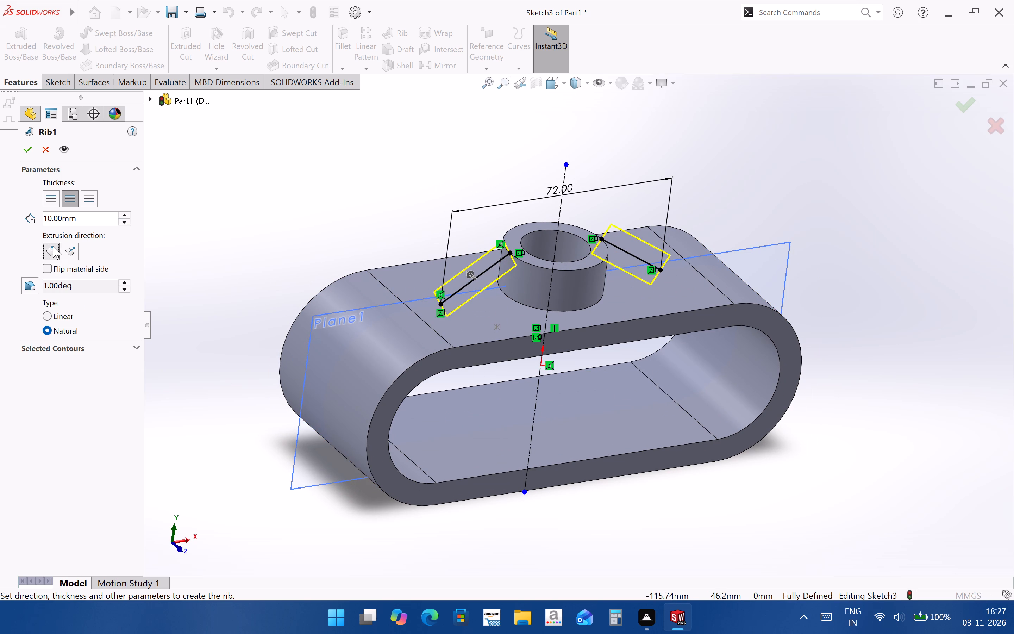
click(53, 246)
click(67, 246)
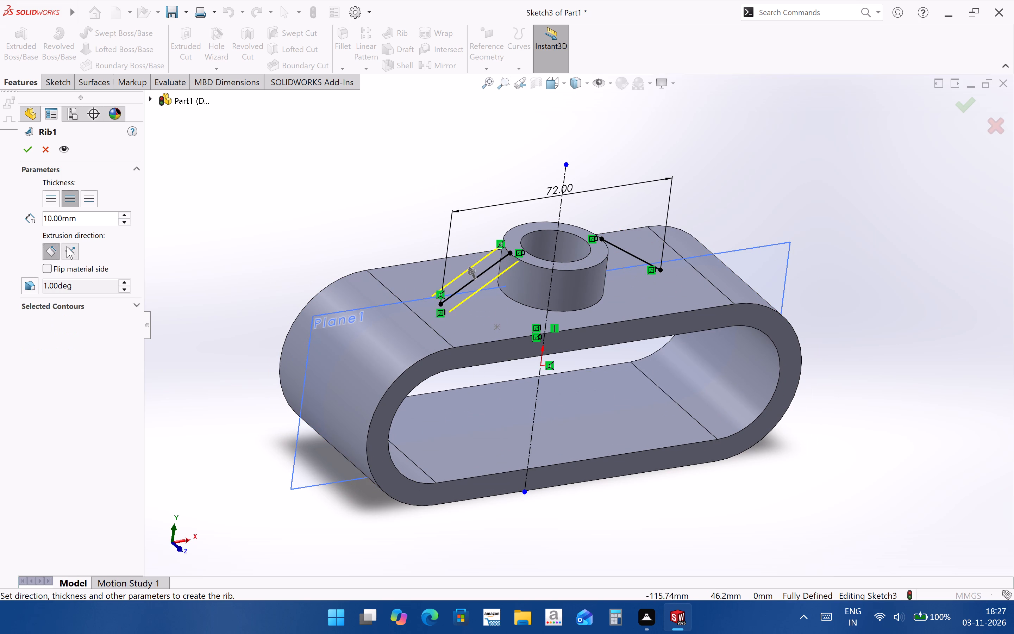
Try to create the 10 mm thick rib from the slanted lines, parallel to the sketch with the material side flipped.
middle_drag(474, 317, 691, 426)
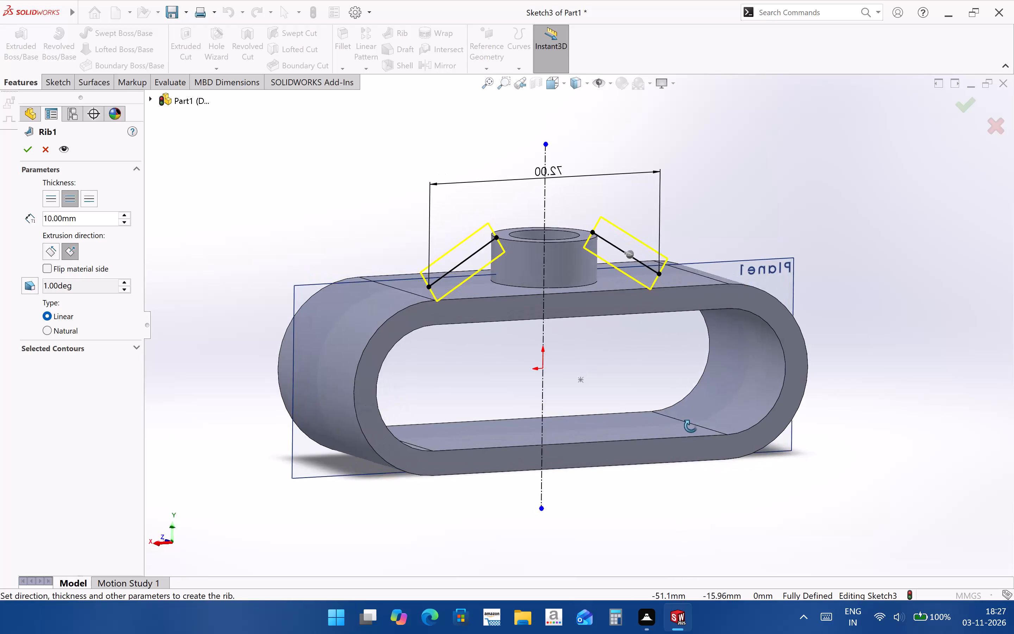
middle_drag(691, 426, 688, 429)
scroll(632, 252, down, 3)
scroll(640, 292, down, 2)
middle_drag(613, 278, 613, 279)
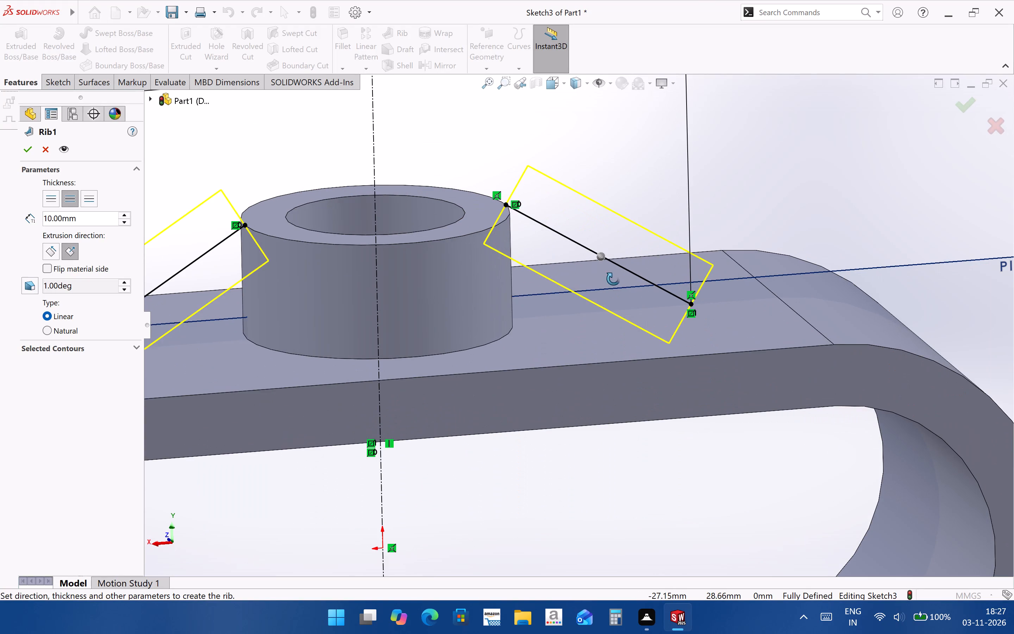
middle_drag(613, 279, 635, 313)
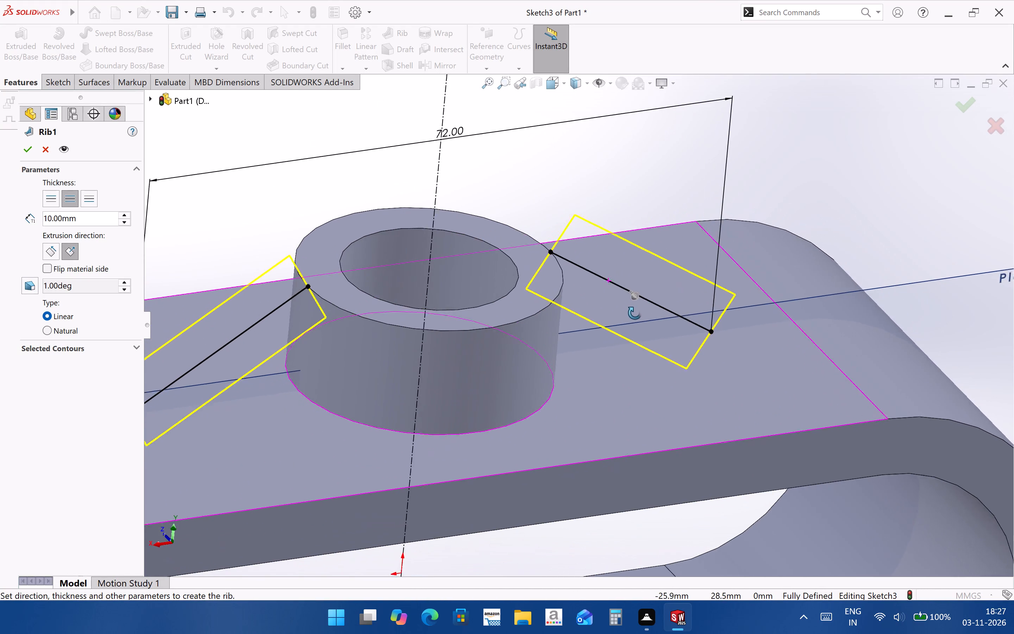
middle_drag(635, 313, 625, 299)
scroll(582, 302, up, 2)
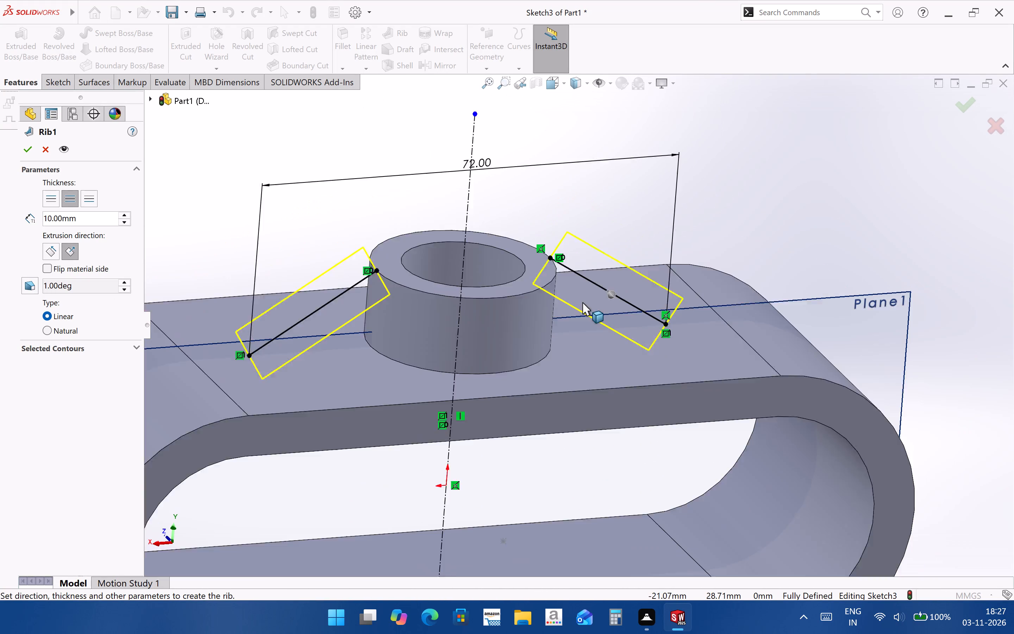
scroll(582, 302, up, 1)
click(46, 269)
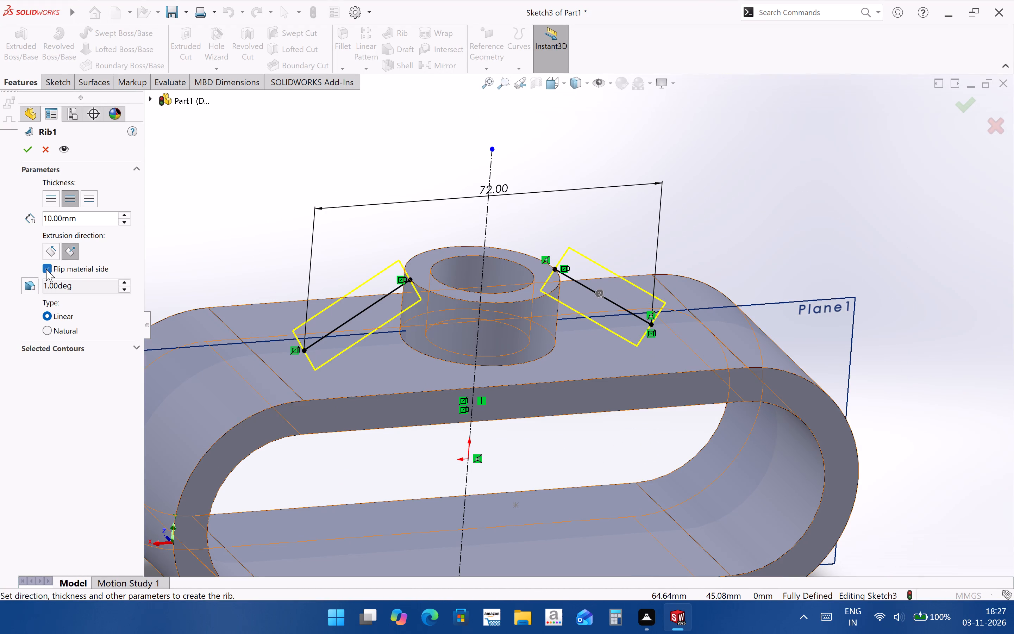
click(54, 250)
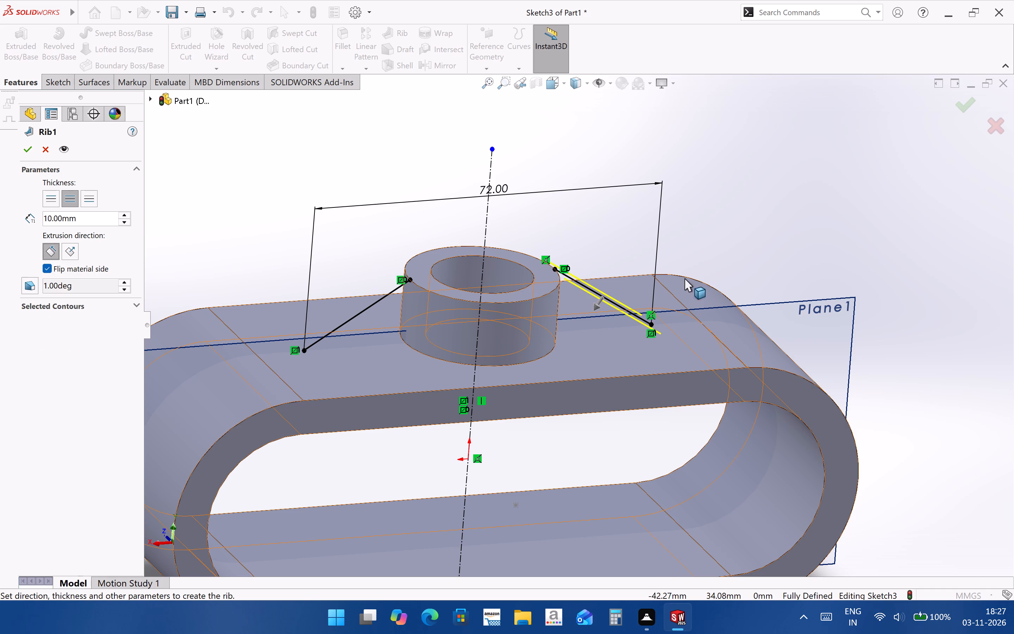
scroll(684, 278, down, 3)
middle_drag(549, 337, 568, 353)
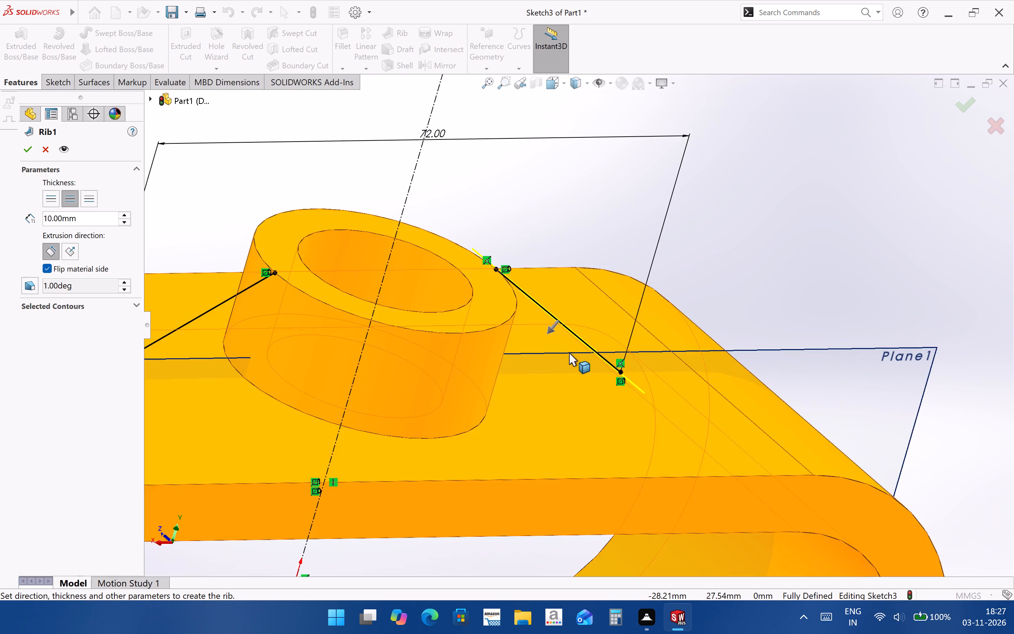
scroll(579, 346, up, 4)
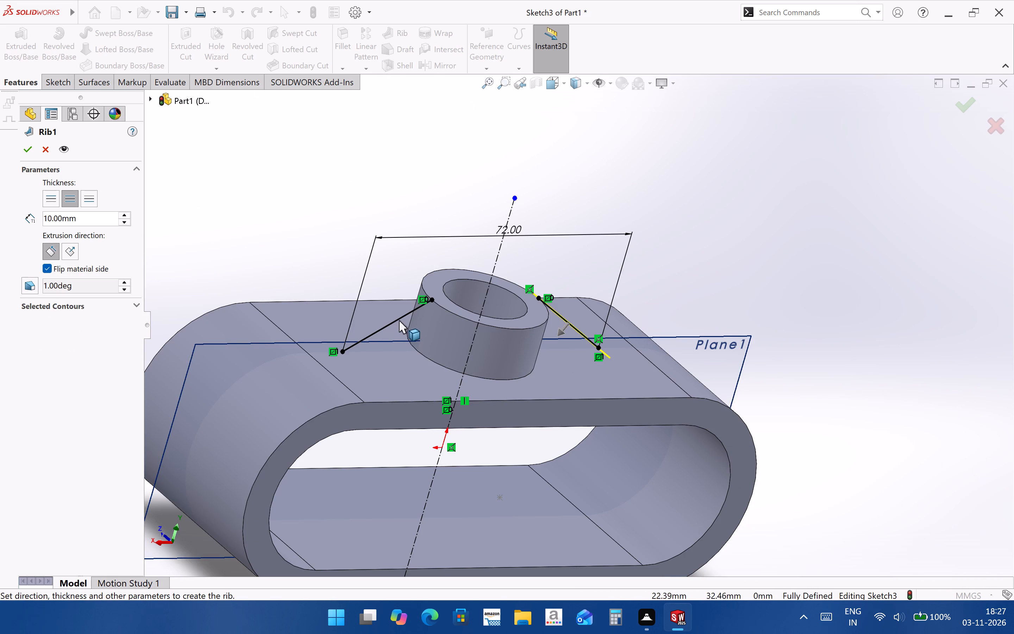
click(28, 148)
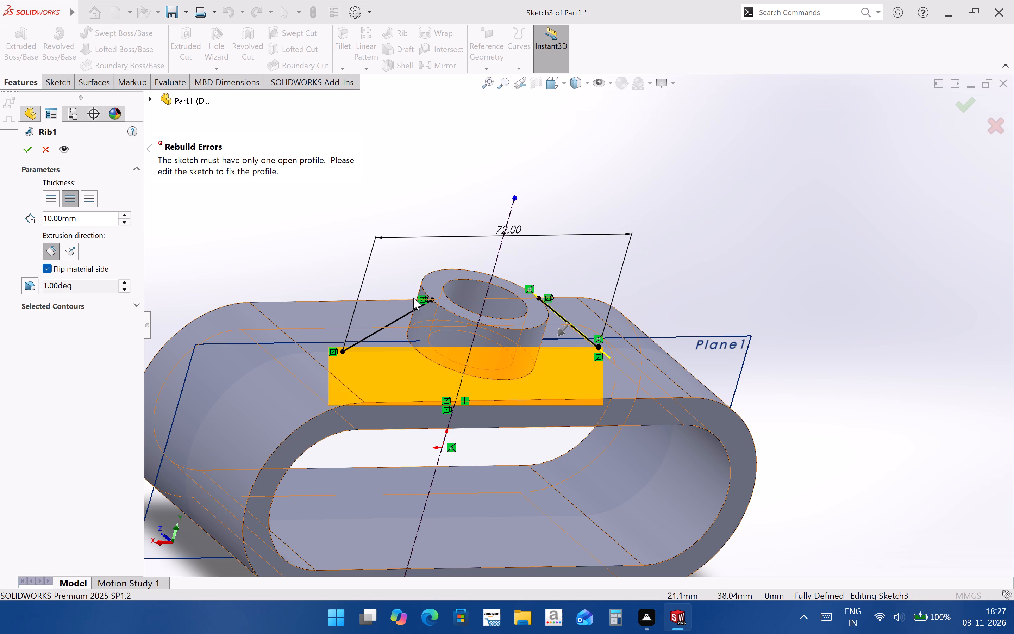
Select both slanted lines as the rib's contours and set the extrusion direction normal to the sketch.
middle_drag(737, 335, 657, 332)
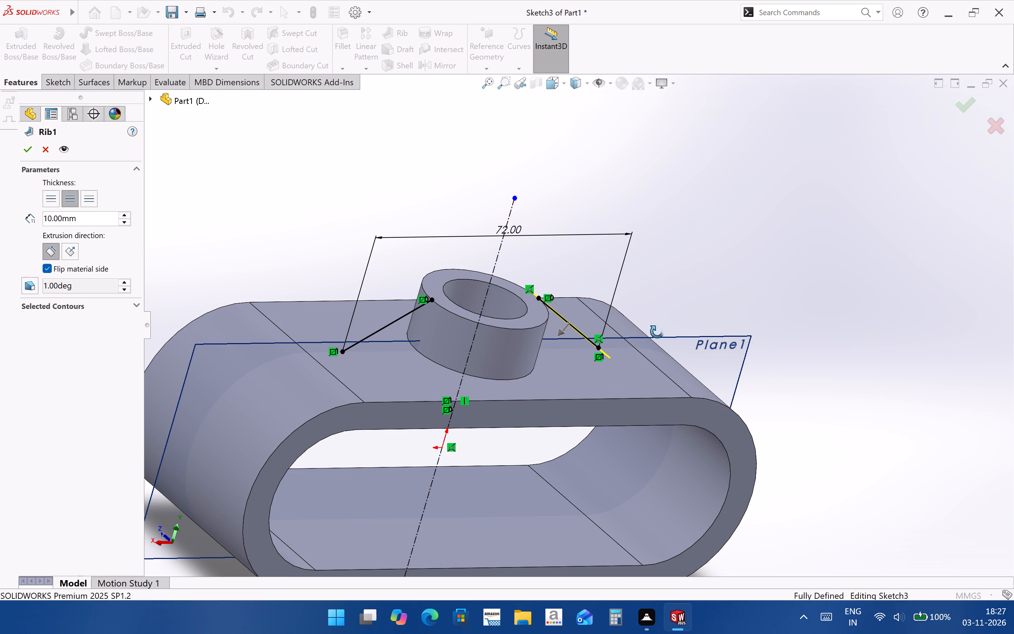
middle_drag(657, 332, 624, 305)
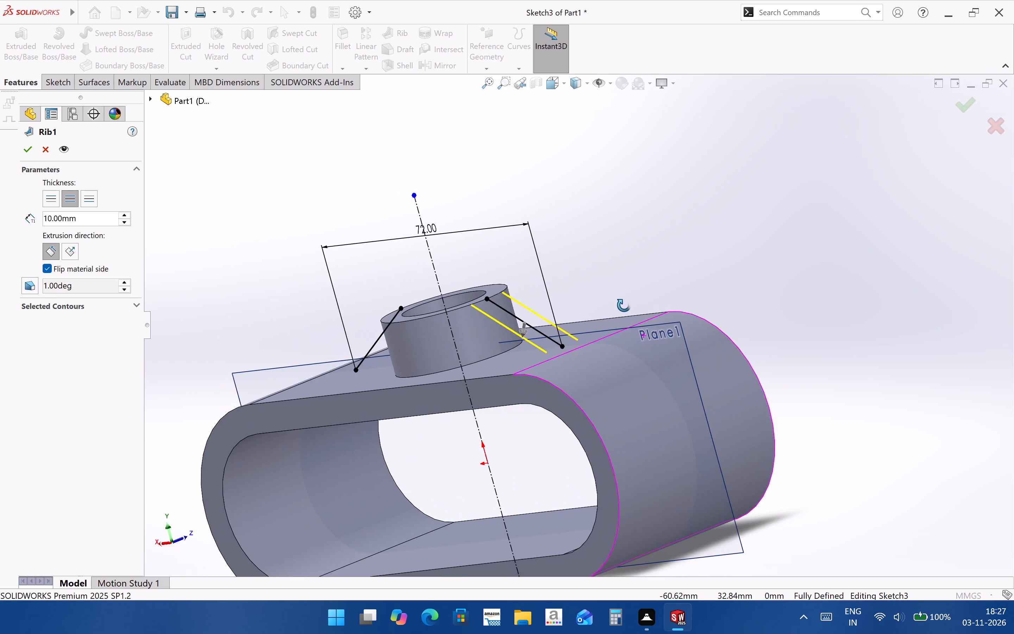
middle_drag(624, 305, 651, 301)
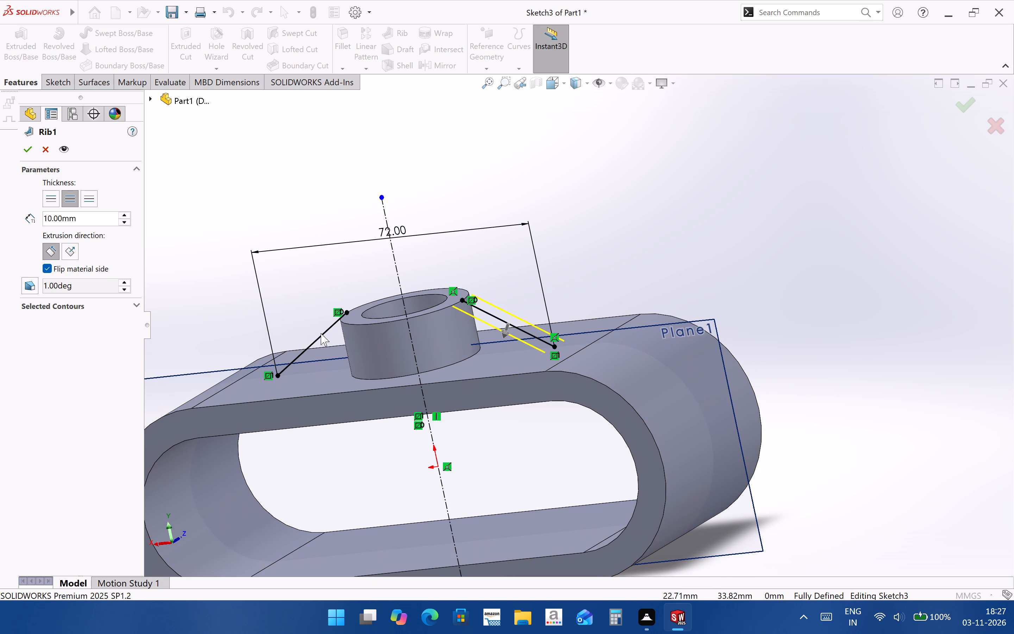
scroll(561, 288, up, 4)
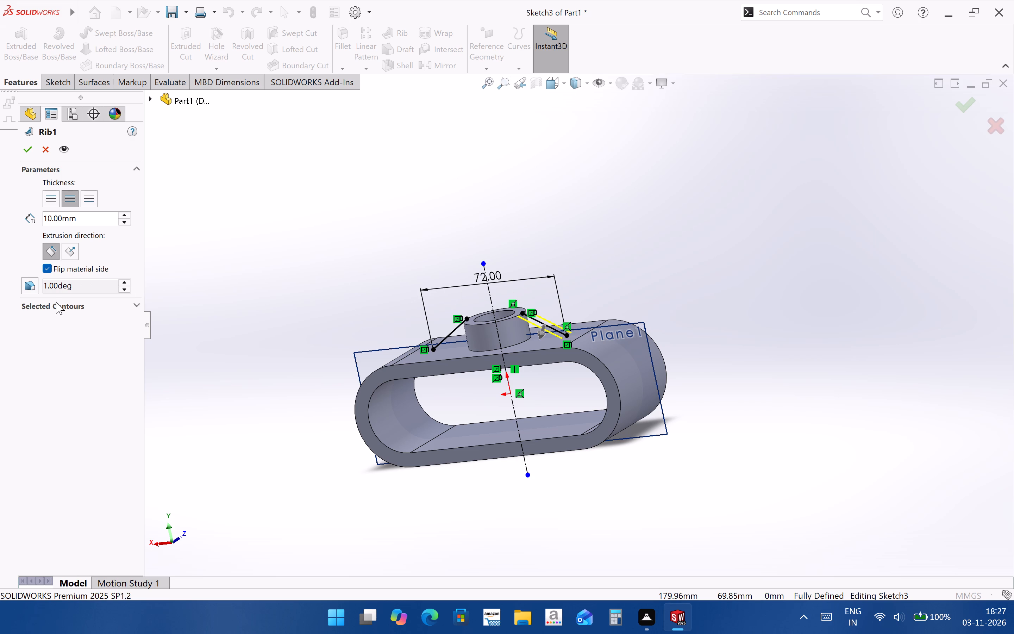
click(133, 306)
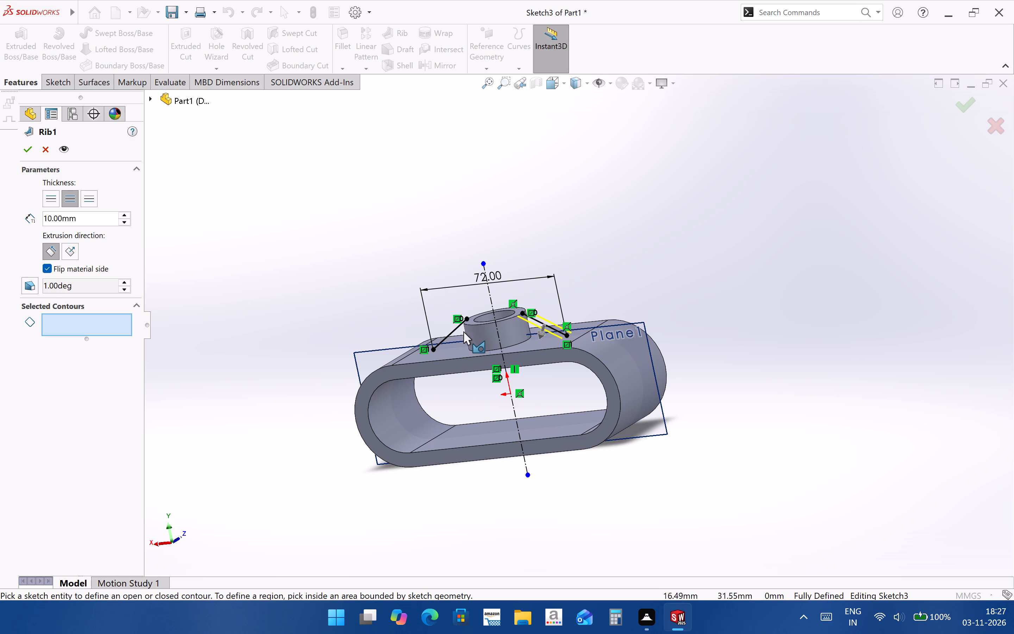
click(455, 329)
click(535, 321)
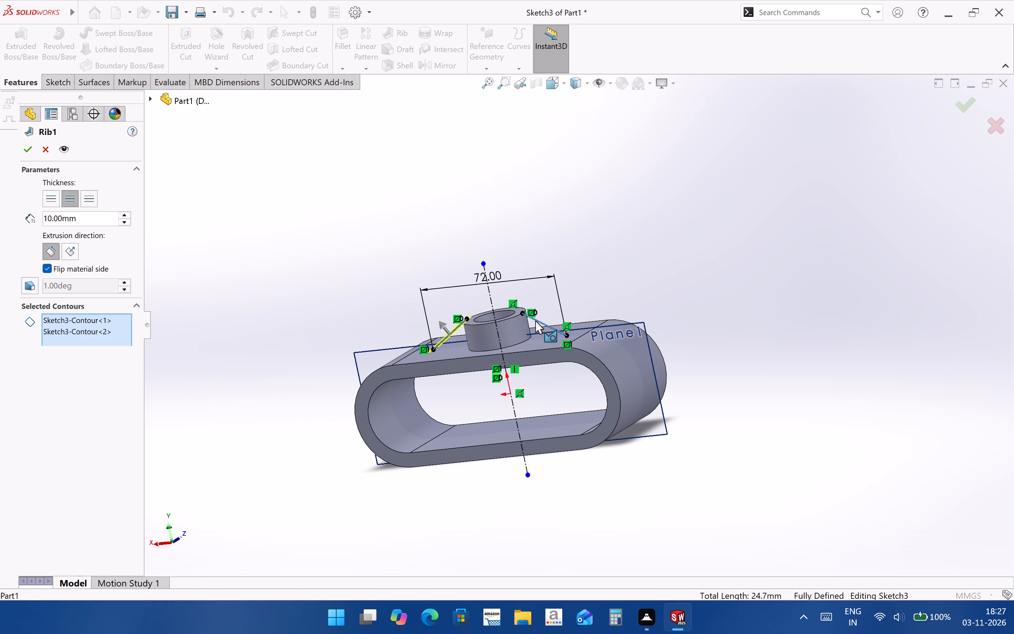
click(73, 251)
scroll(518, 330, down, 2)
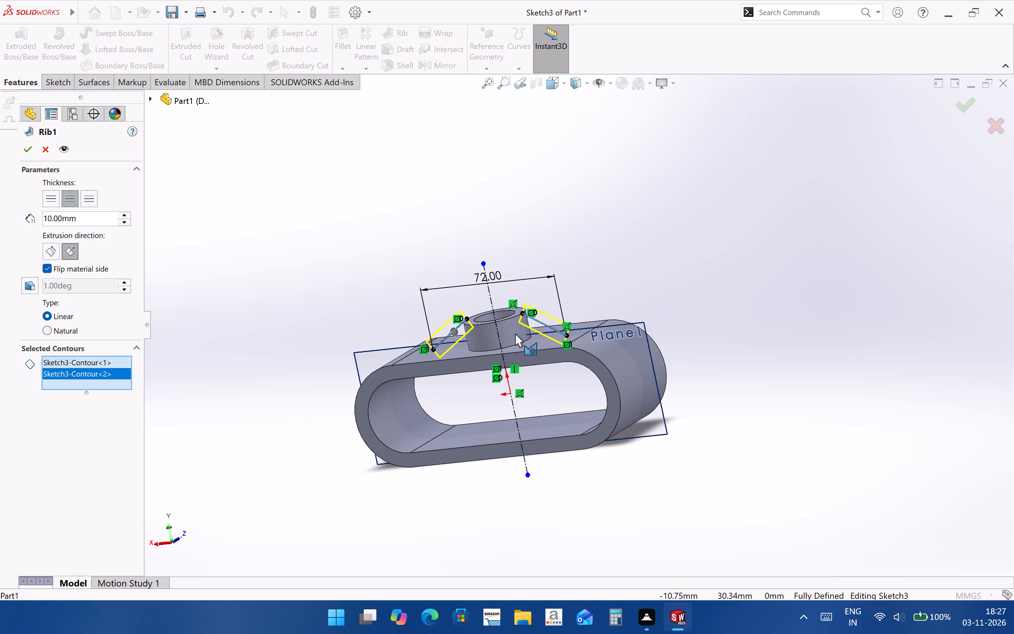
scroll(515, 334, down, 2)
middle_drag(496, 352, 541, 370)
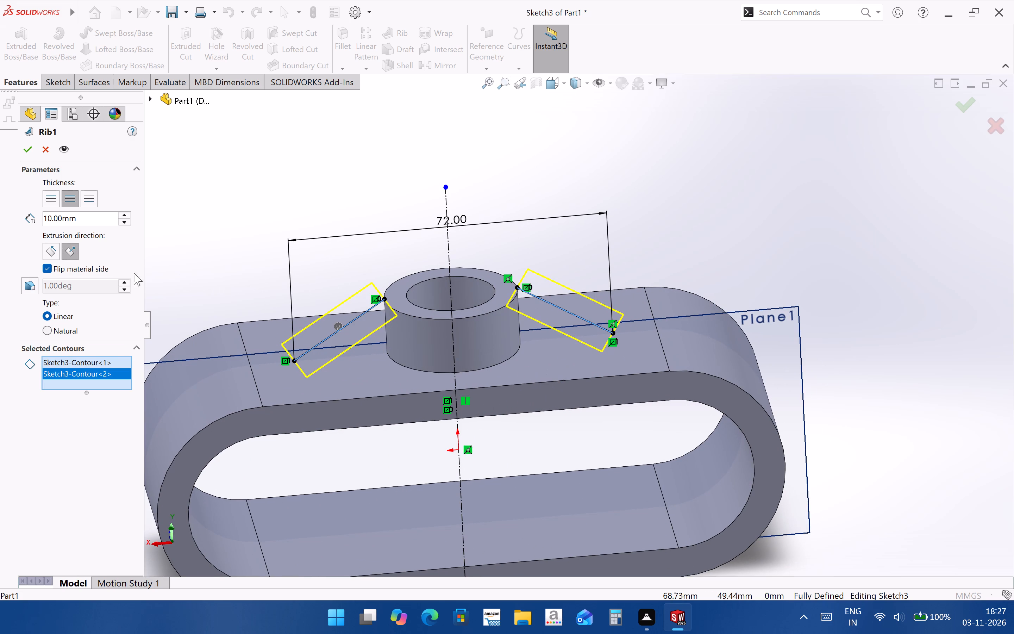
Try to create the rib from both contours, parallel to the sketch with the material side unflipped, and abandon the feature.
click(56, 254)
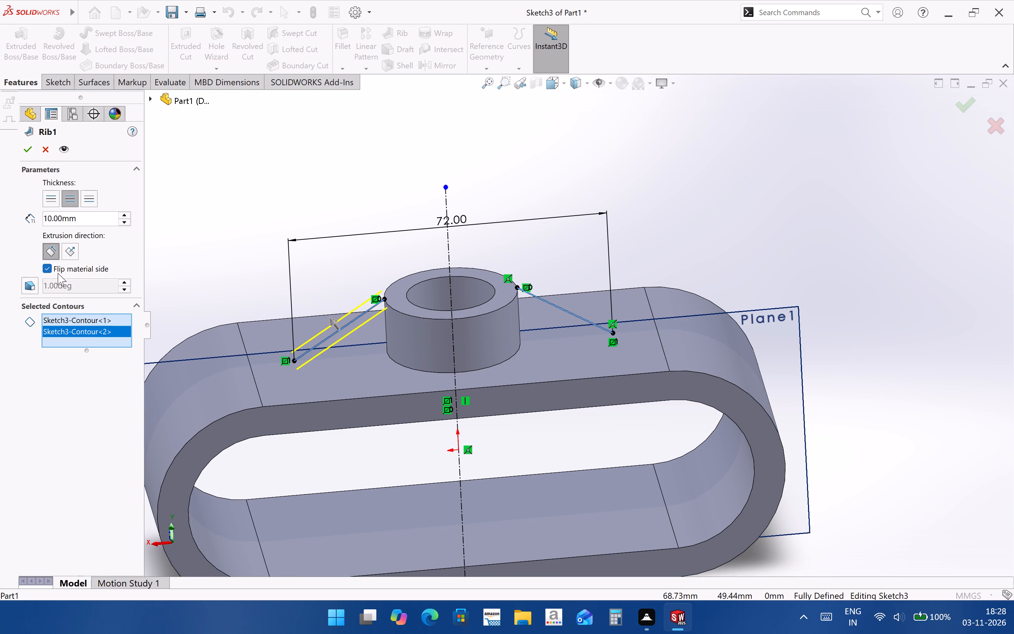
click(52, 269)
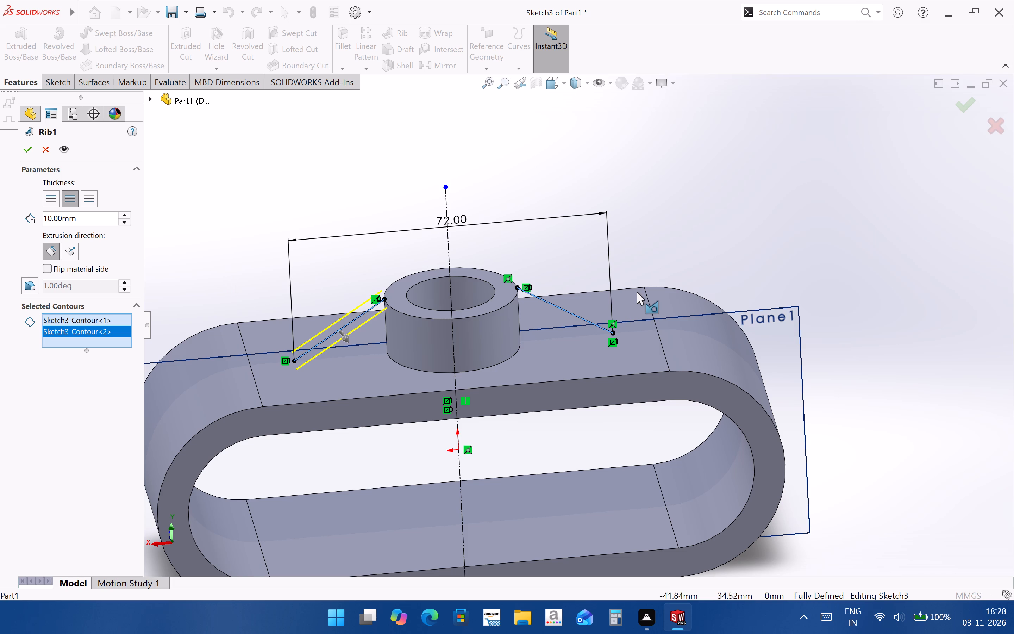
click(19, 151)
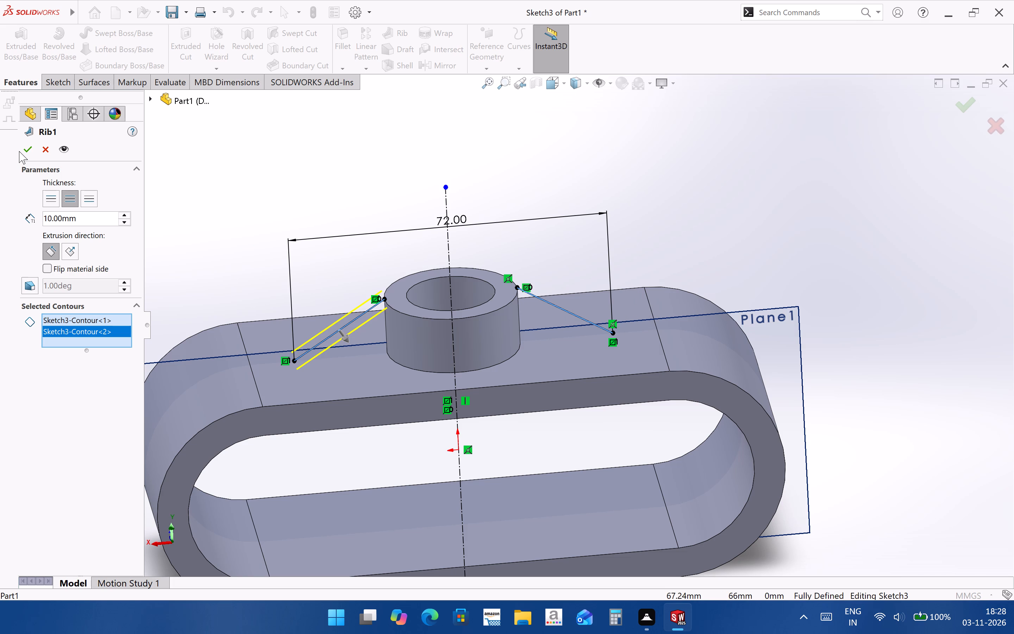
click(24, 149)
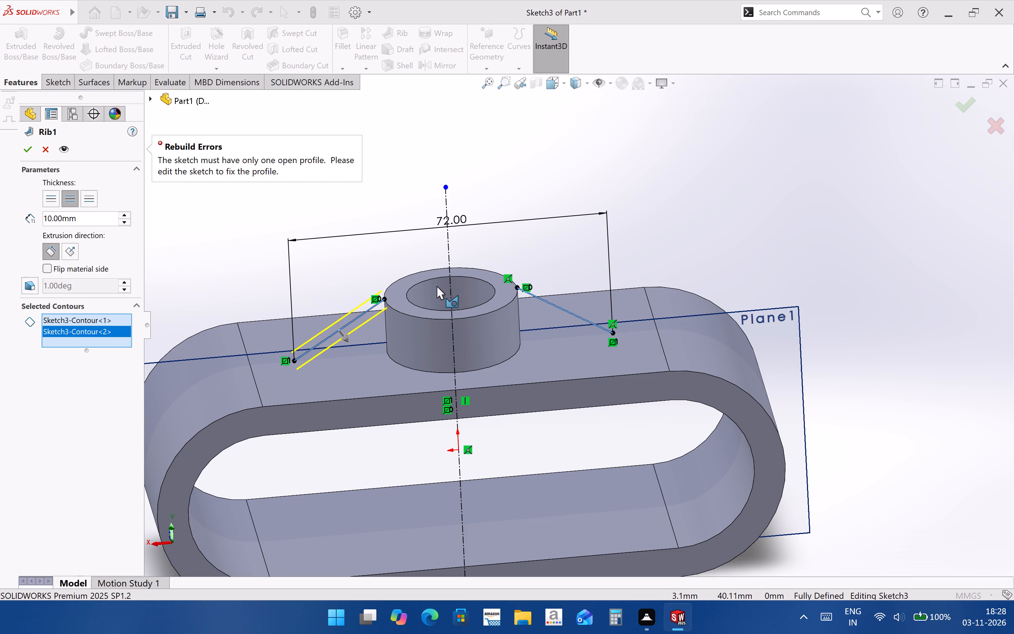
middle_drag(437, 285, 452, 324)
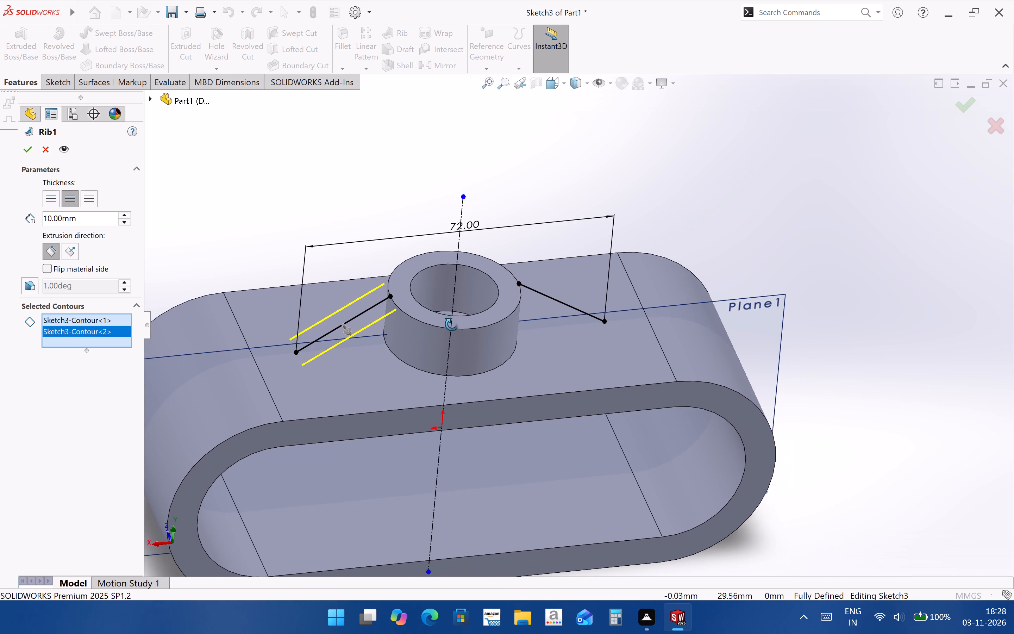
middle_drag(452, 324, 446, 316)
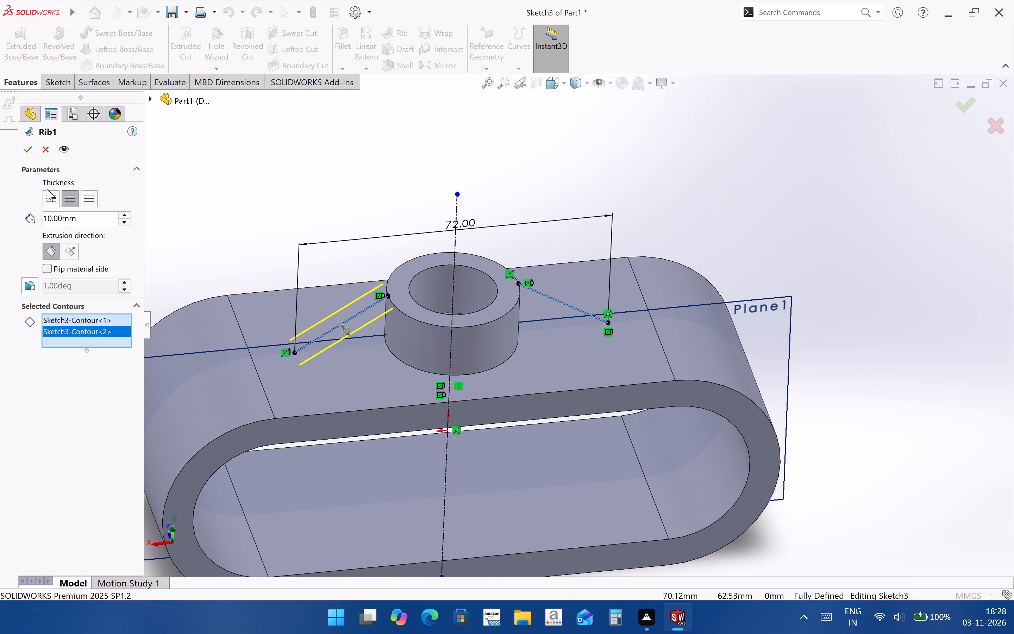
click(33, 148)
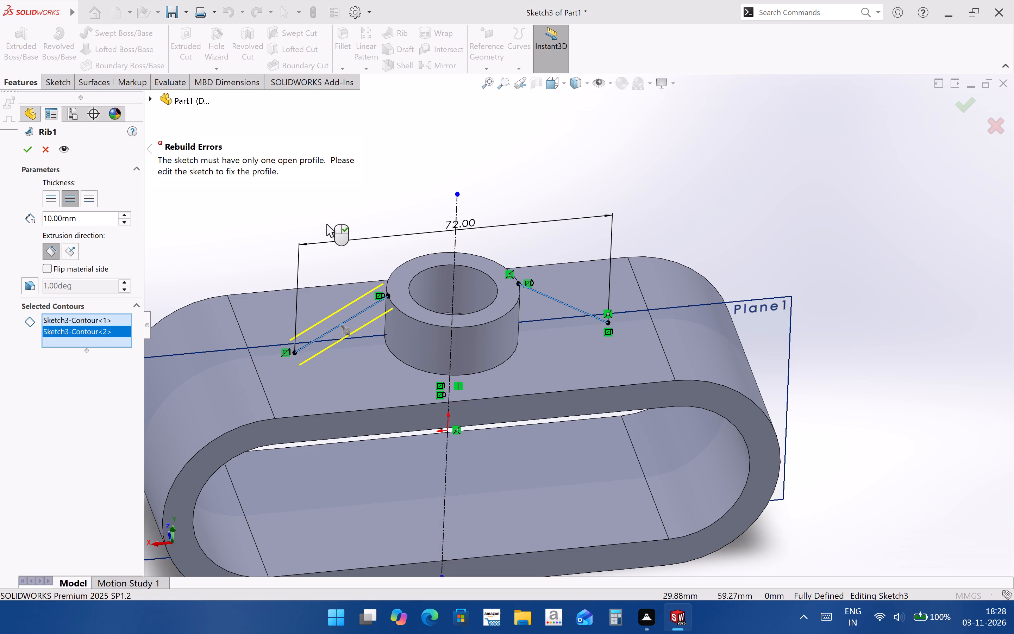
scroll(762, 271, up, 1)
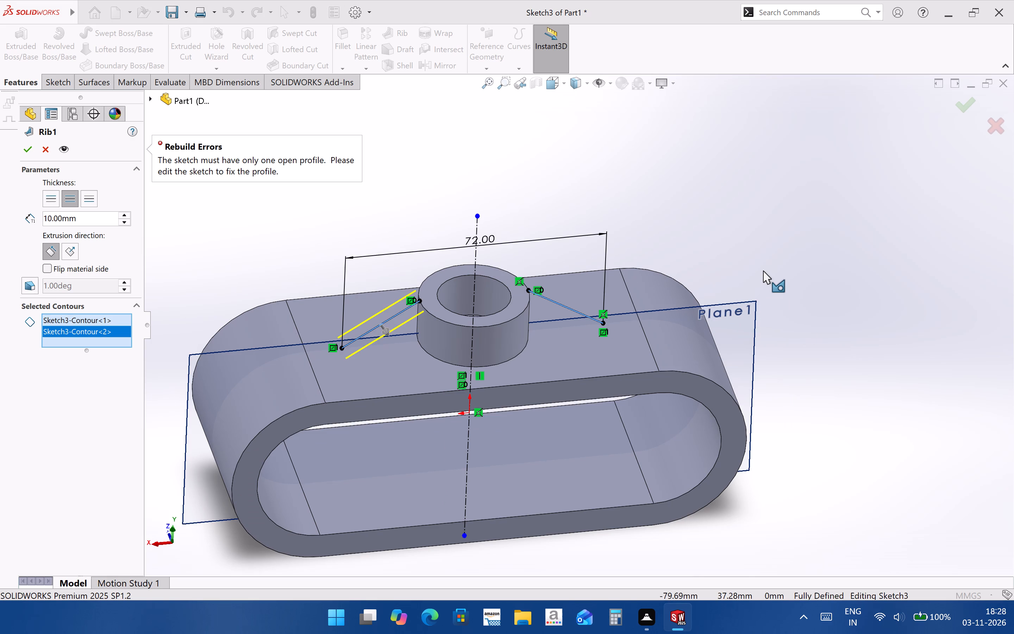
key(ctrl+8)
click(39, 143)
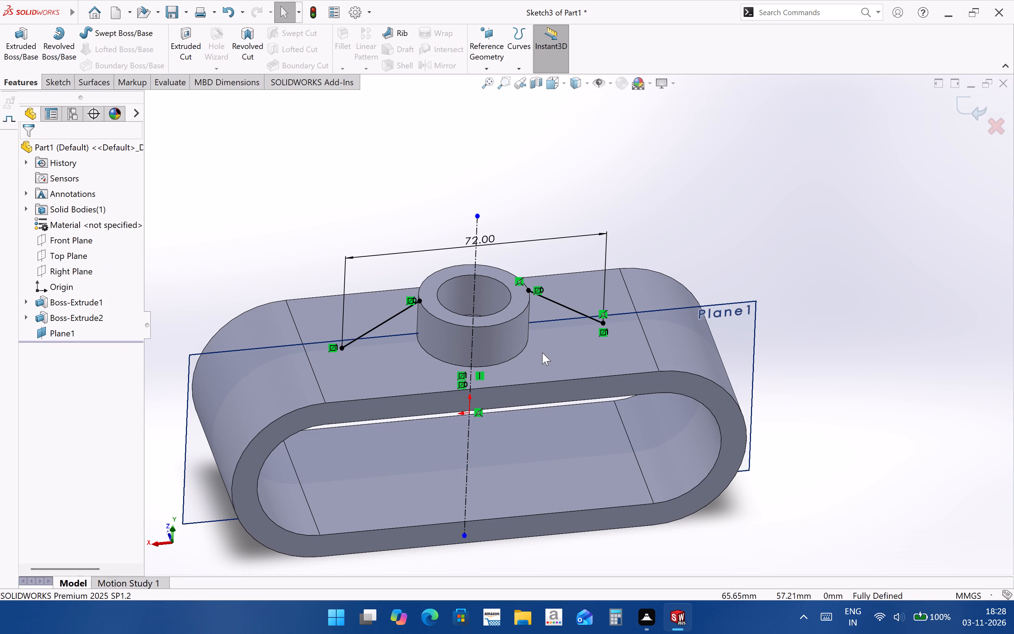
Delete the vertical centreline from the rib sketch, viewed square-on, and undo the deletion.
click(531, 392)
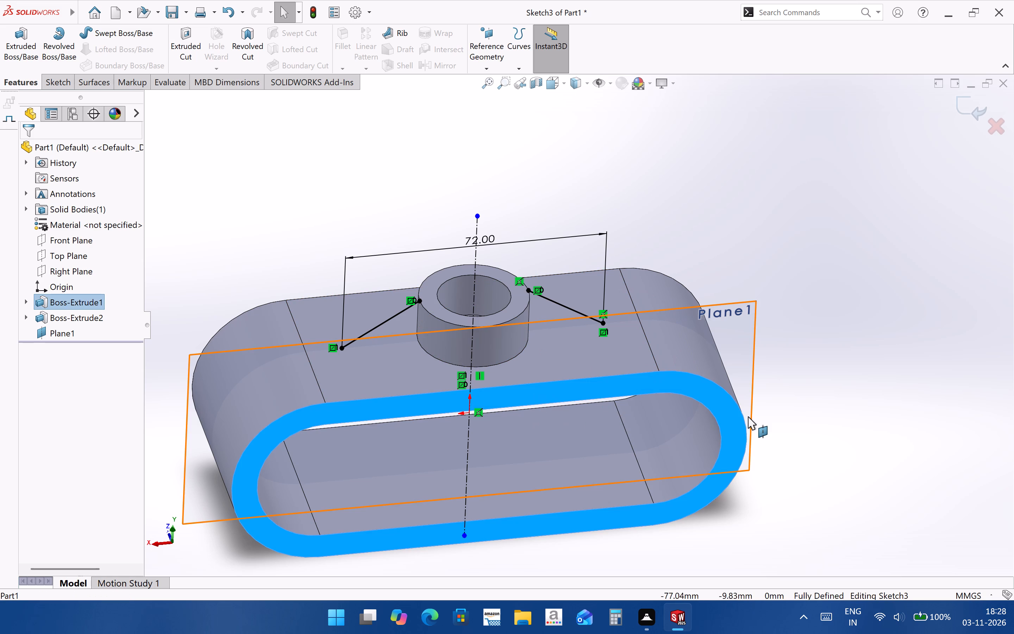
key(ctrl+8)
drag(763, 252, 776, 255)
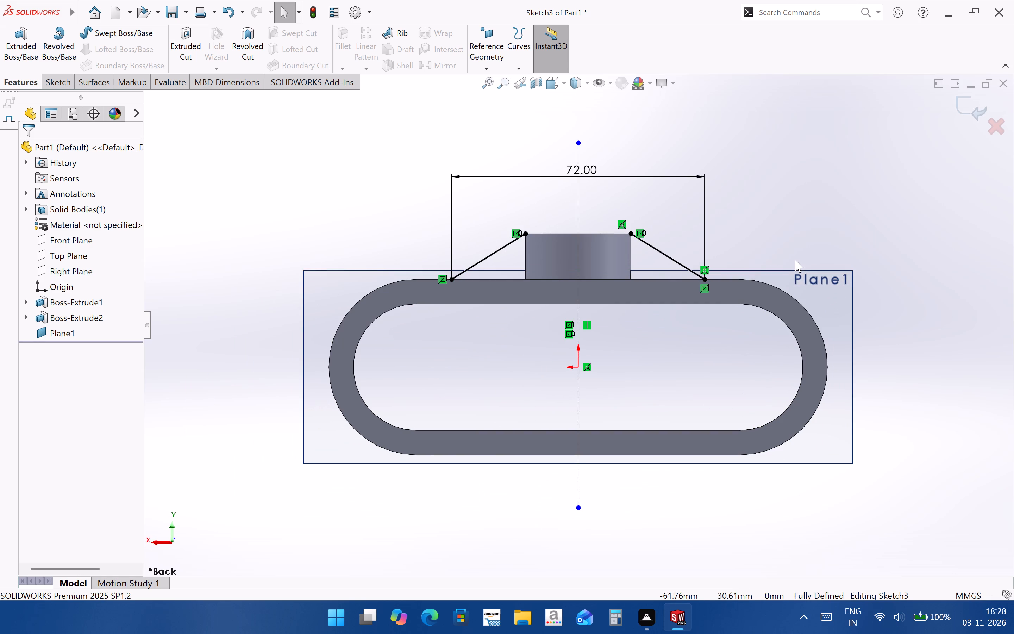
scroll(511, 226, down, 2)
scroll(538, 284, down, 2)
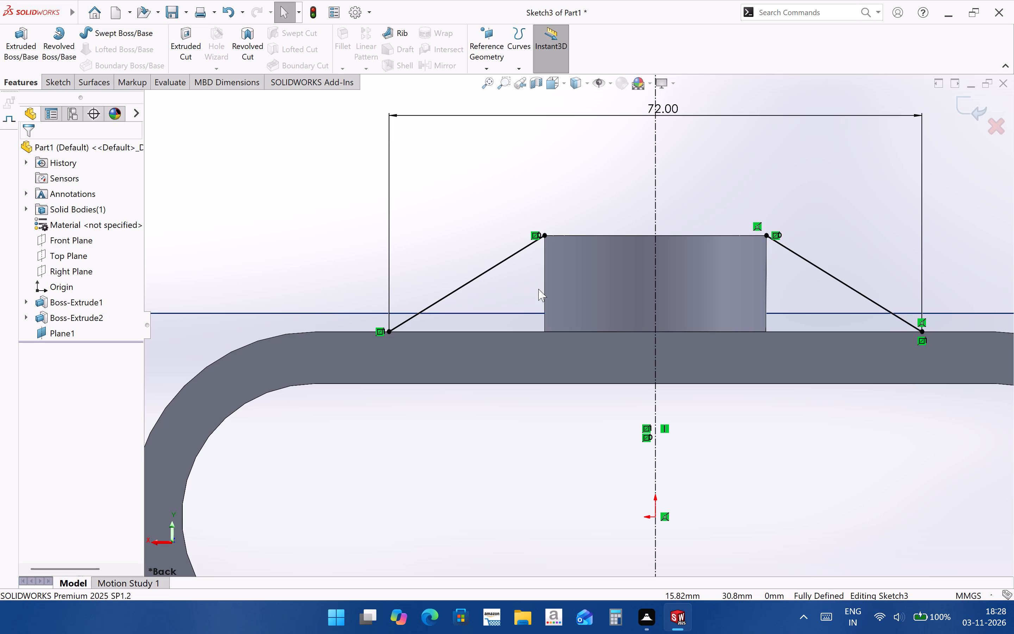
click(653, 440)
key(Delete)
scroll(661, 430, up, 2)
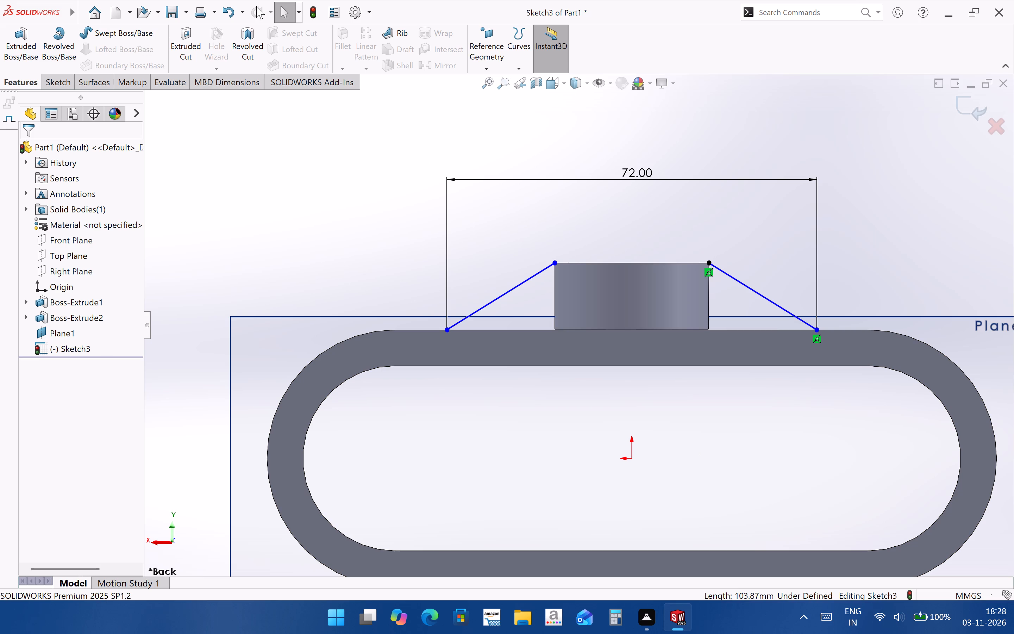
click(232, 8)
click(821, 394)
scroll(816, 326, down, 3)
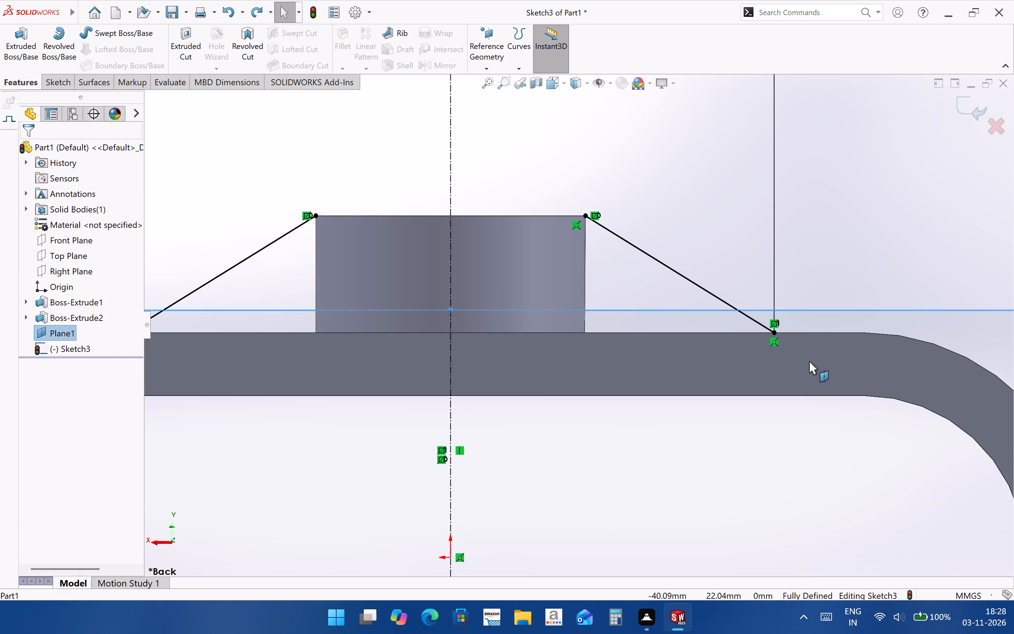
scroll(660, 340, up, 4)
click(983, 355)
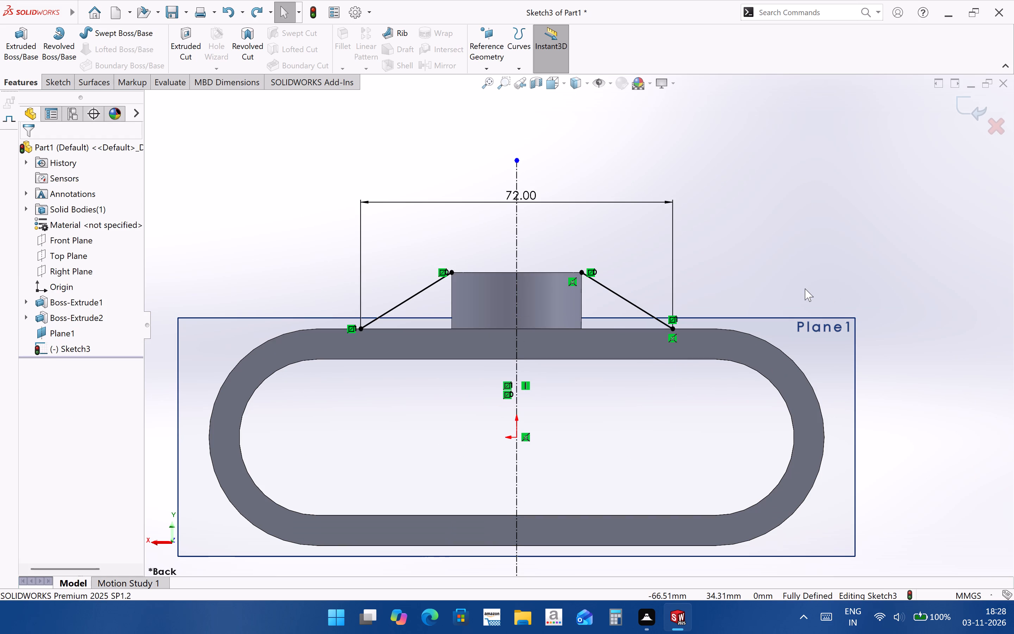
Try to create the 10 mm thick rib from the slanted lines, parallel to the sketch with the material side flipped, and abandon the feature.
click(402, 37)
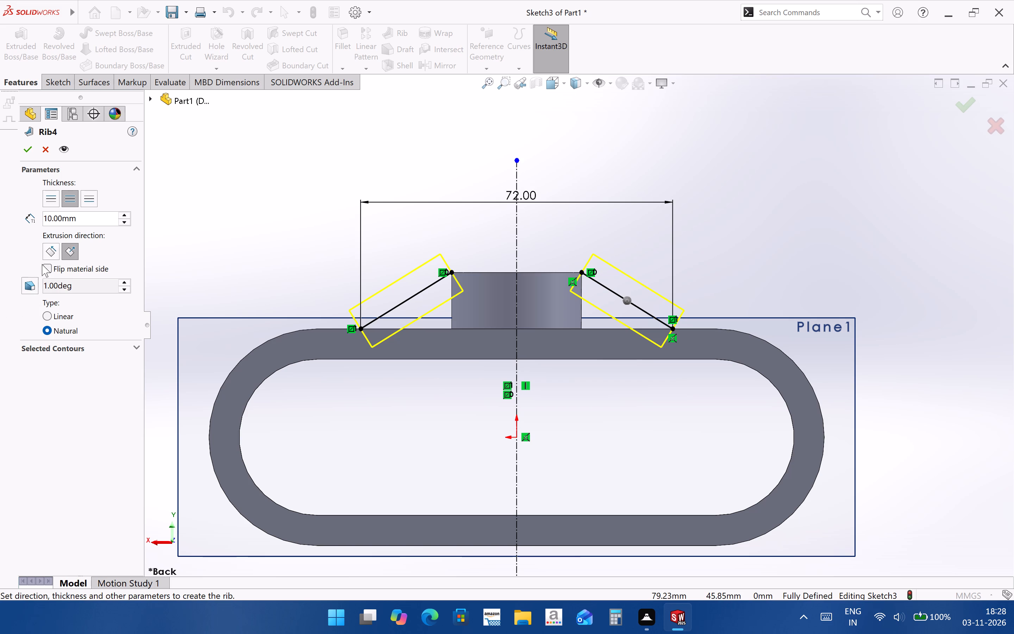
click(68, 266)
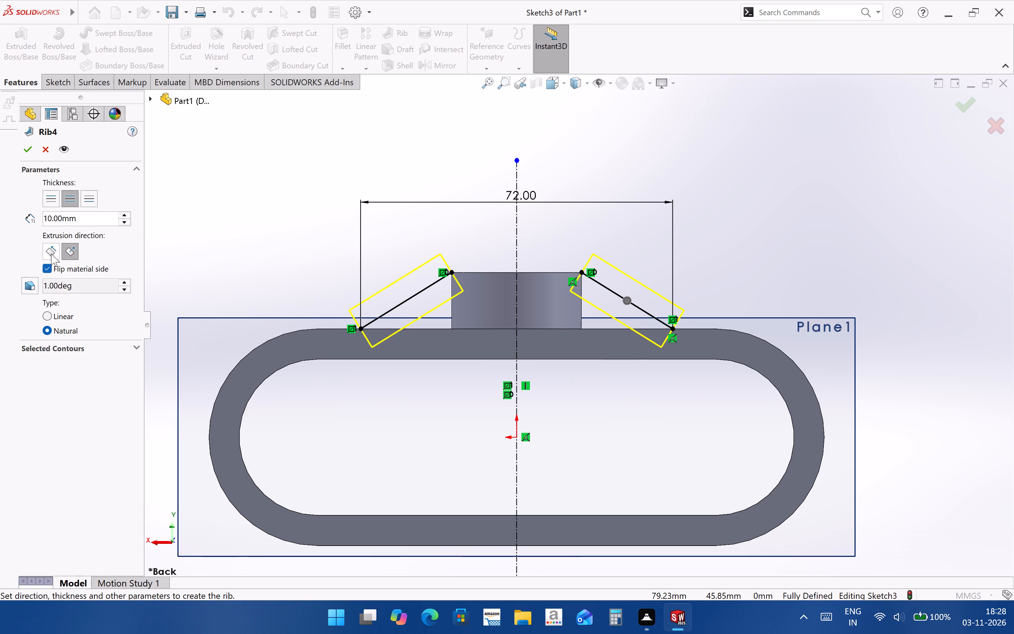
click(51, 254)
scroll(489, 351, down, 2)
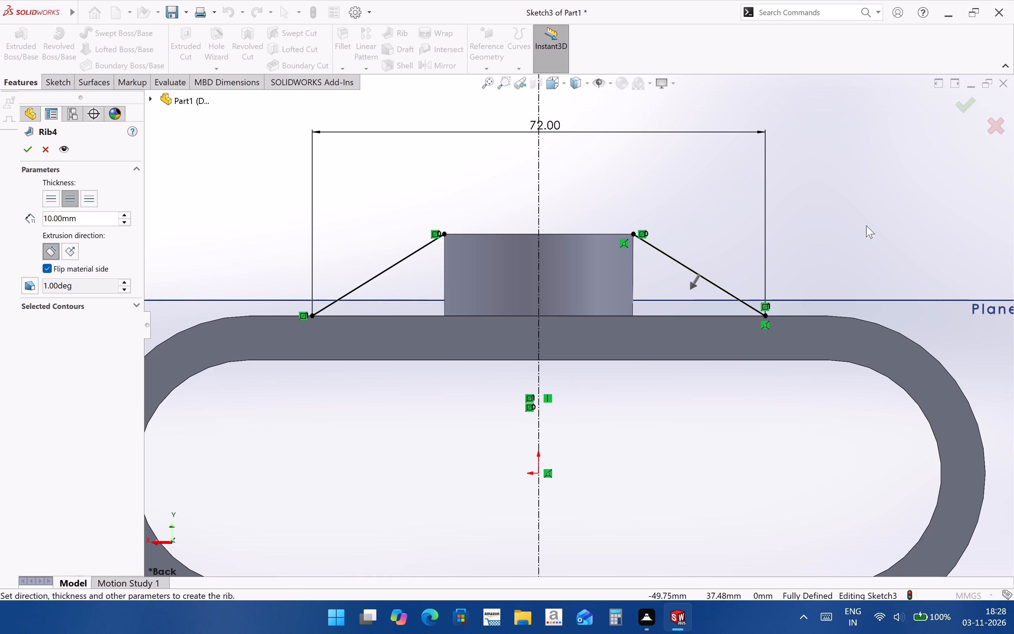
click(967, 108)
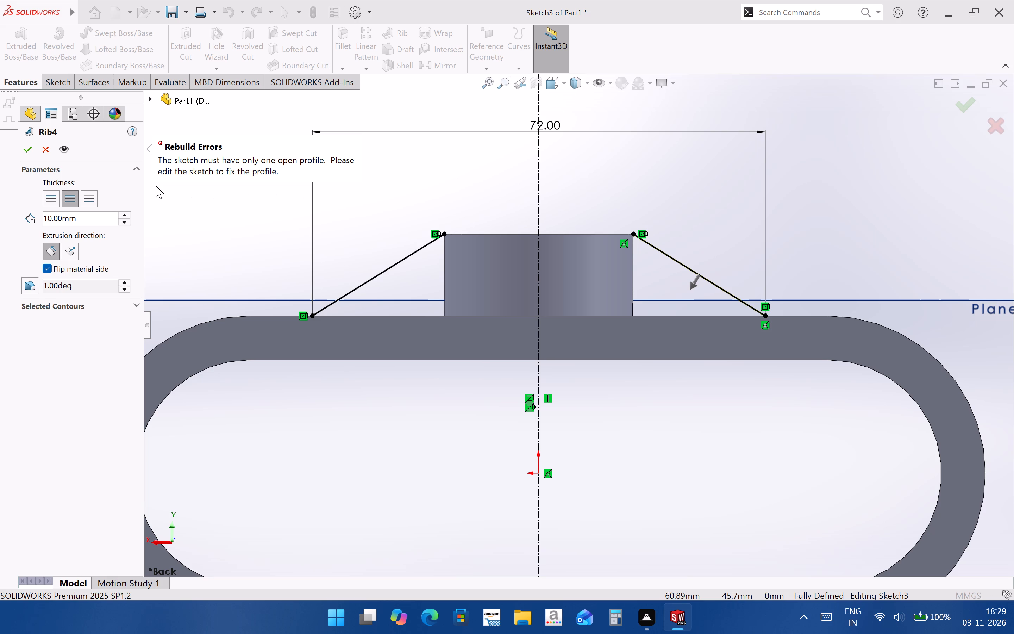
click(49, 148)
Examine from several angles how the slanted lines' endpoints meet the boss and the slot ring.
scroll(520, 307, up, 2)
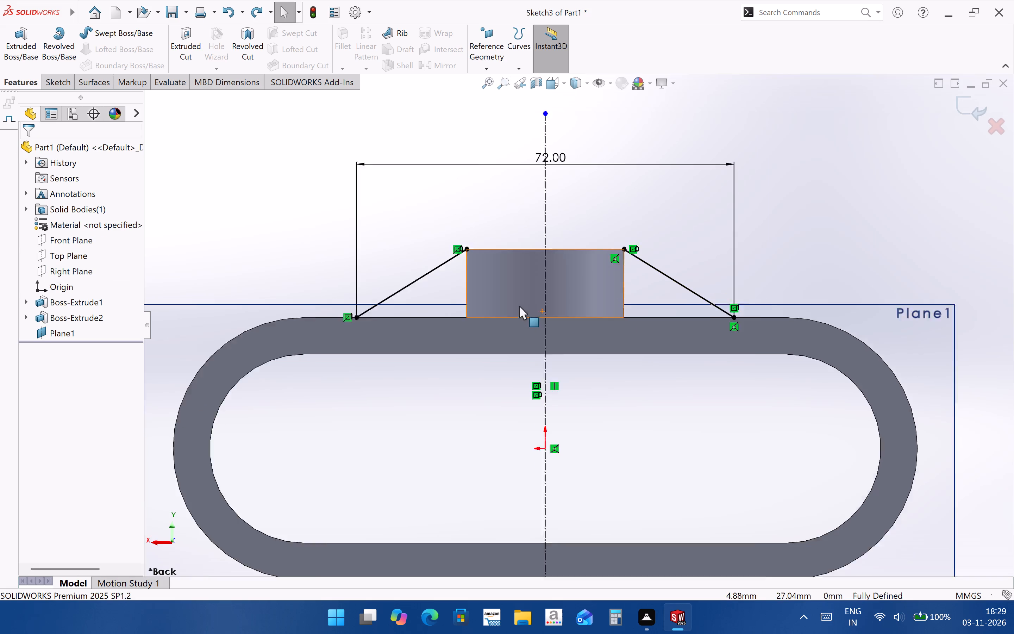
scroll(537, 285, up, 4)
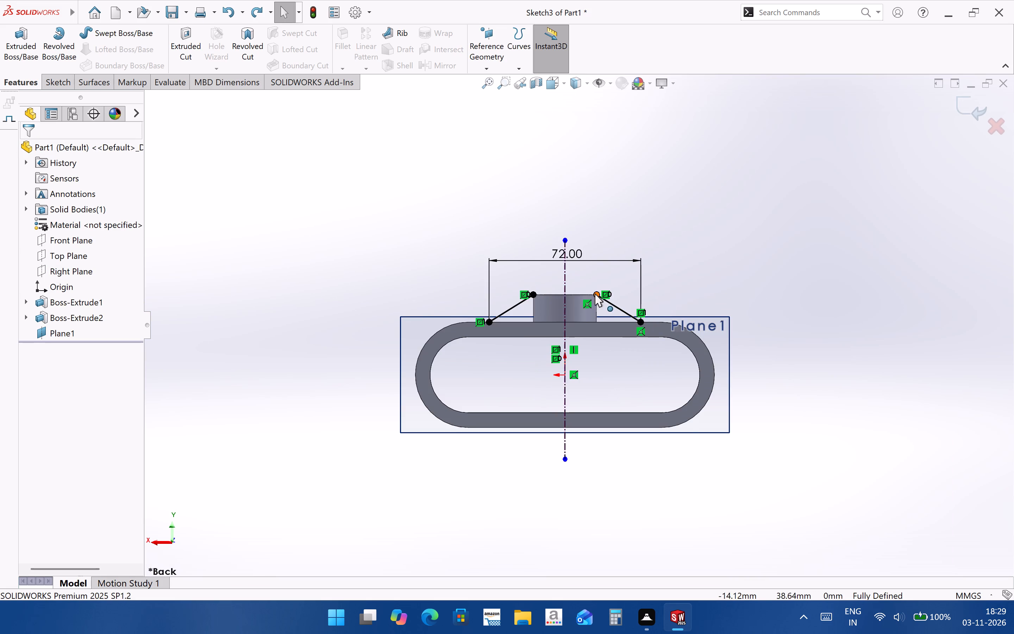
scroll(594, 297, down, 6)
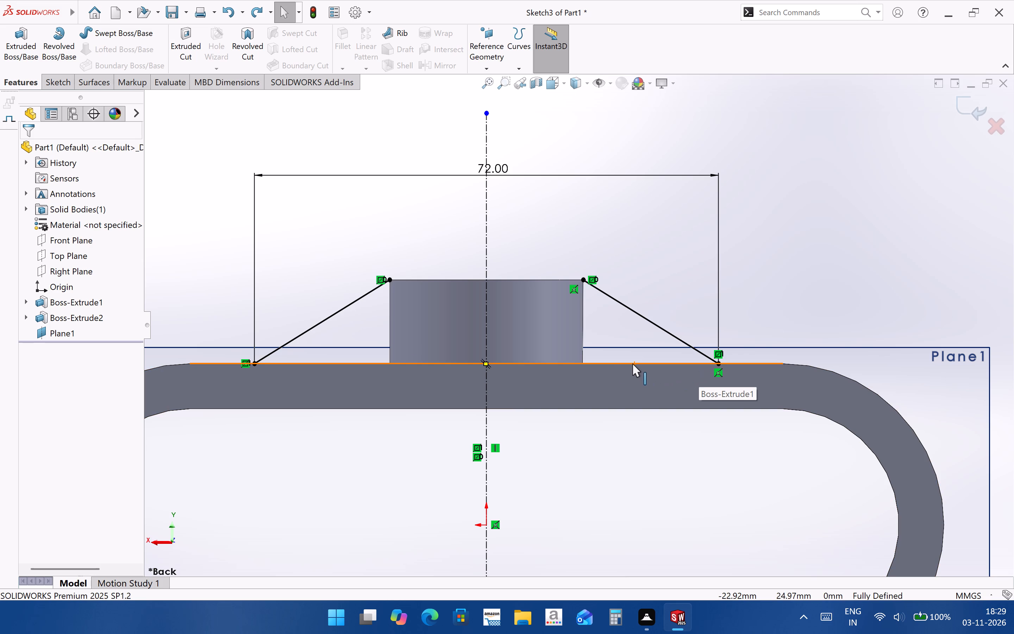
scroll(708, 359, down, 3)
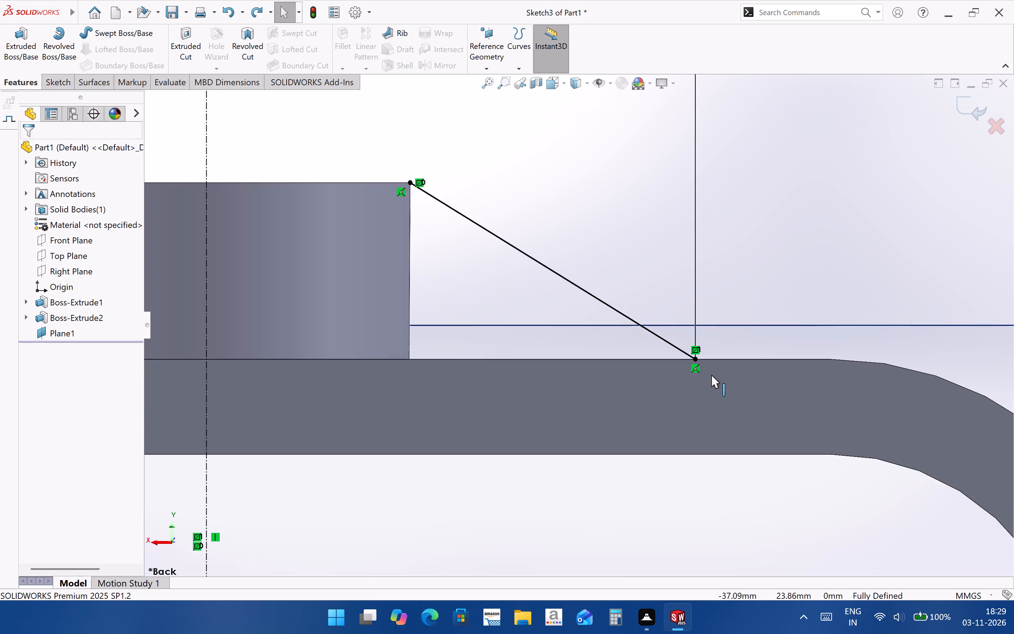
scroll(711, 375, down, 7)
middle_drag(620, 390, 612, 402)
scroll(611, 400, up, 2)
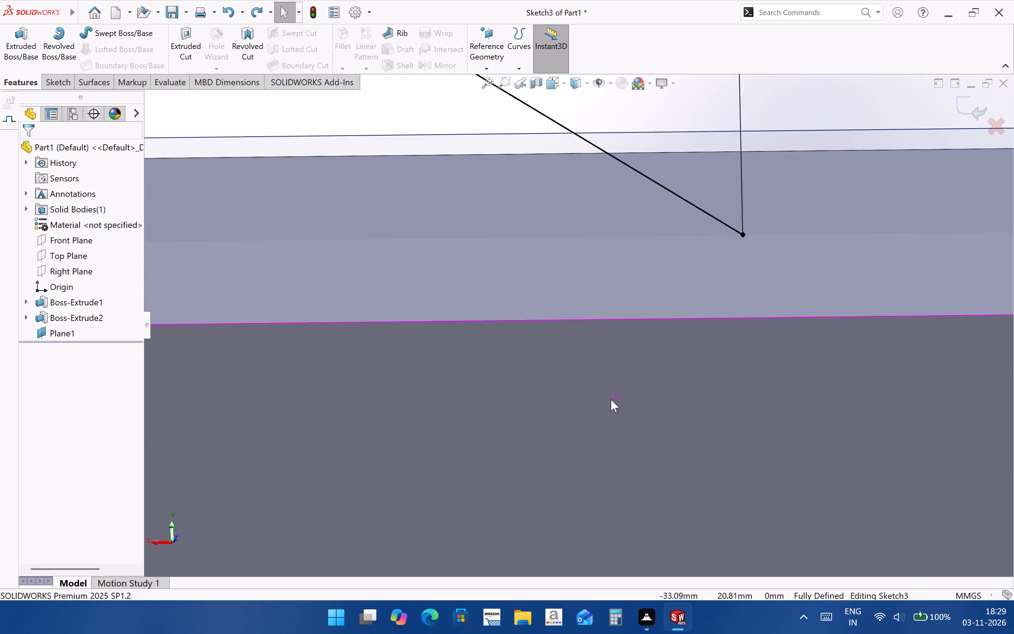
scroll(611, 399, up, 7)
middle_drag(562, 377, 494, 529)
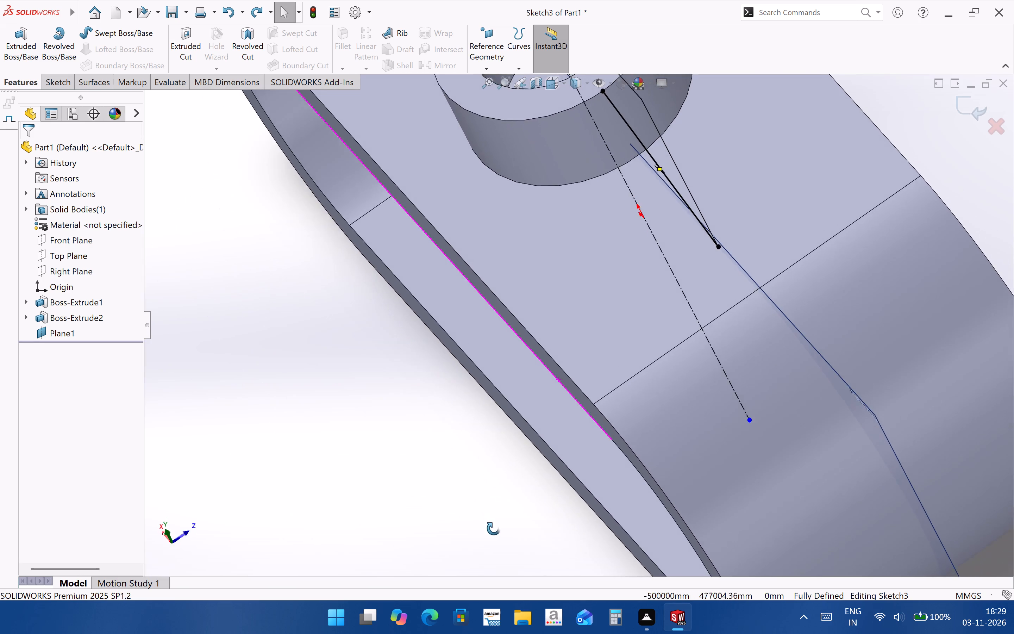
middle_drag(494, 529, 658, 536)
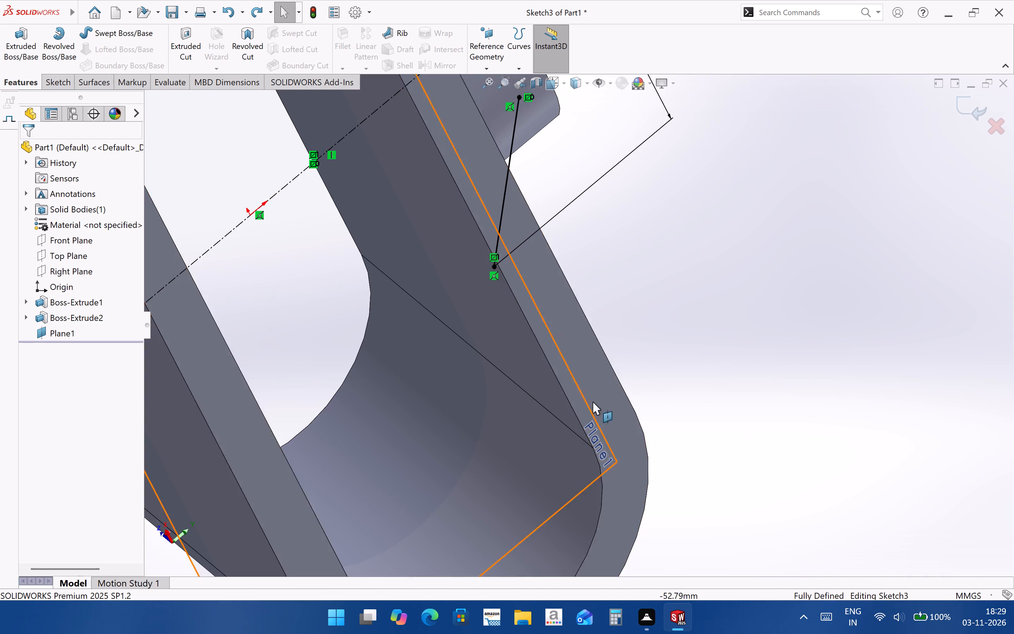
scroll(604, 413, up, 5)
scroll(484, 144, down, 4)
middle_drag(514, 251, 445, 199)
scroll(446, 196, up, 2)
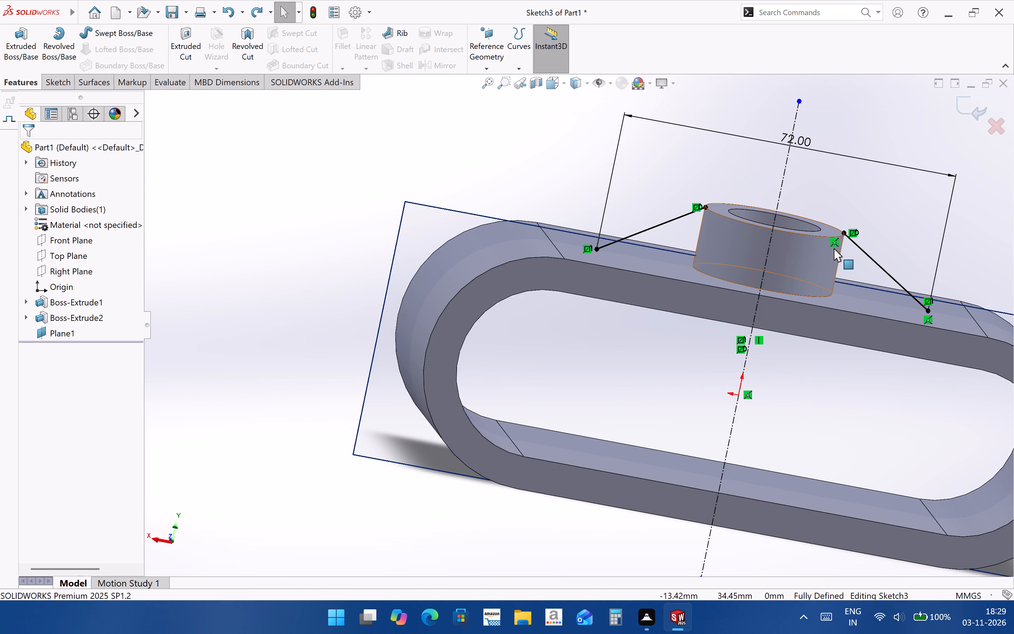
scroll(908, 261, down, 2)
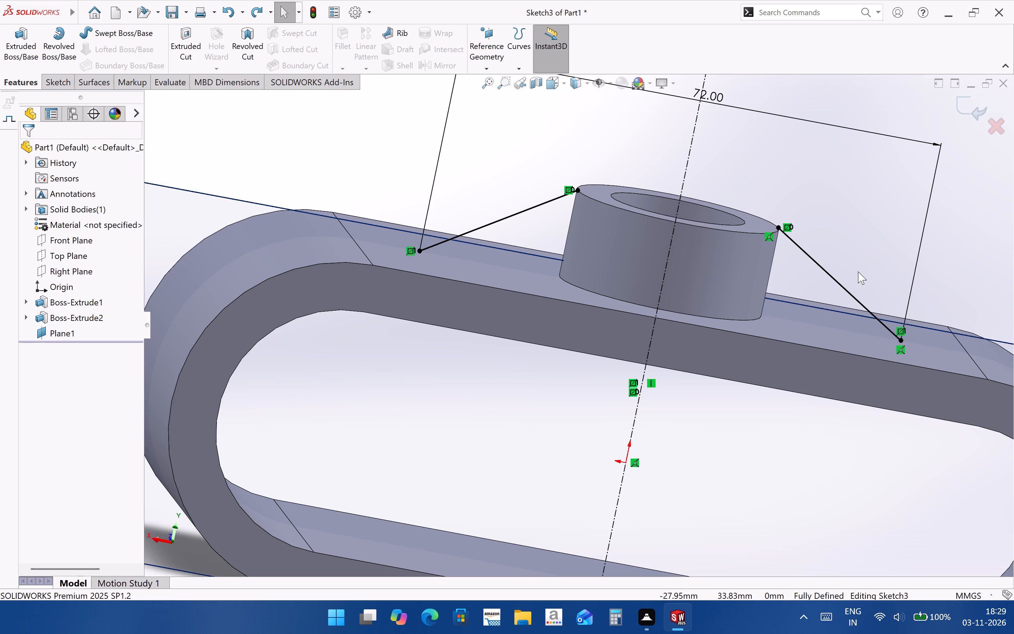
View the sketch square-on to Plane1 and delete the slanted line right of the centreline.
click(449, 304)
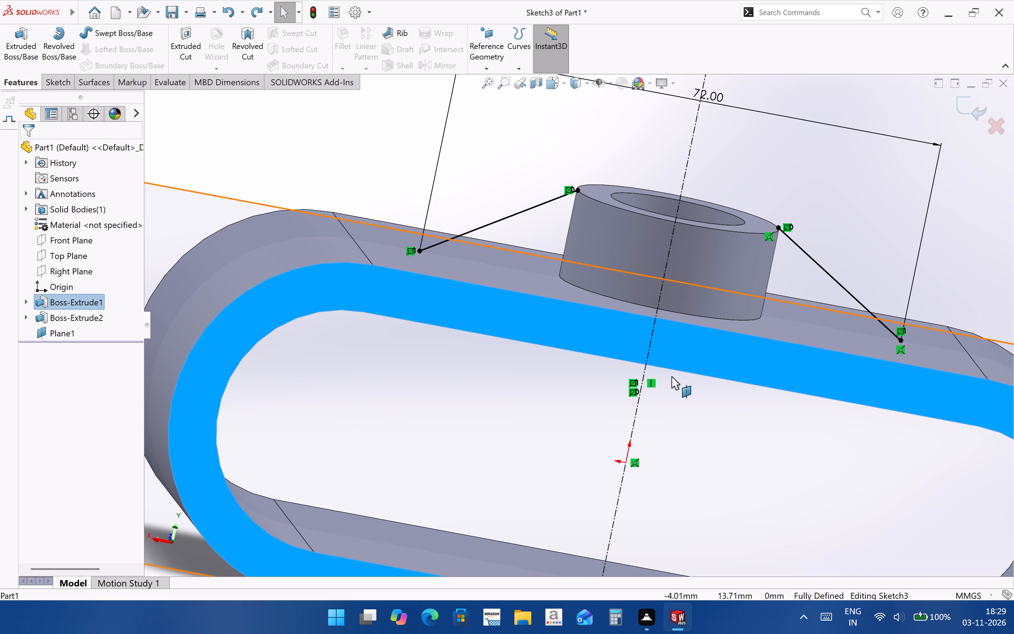
click(283, 184)
click(263, 204)
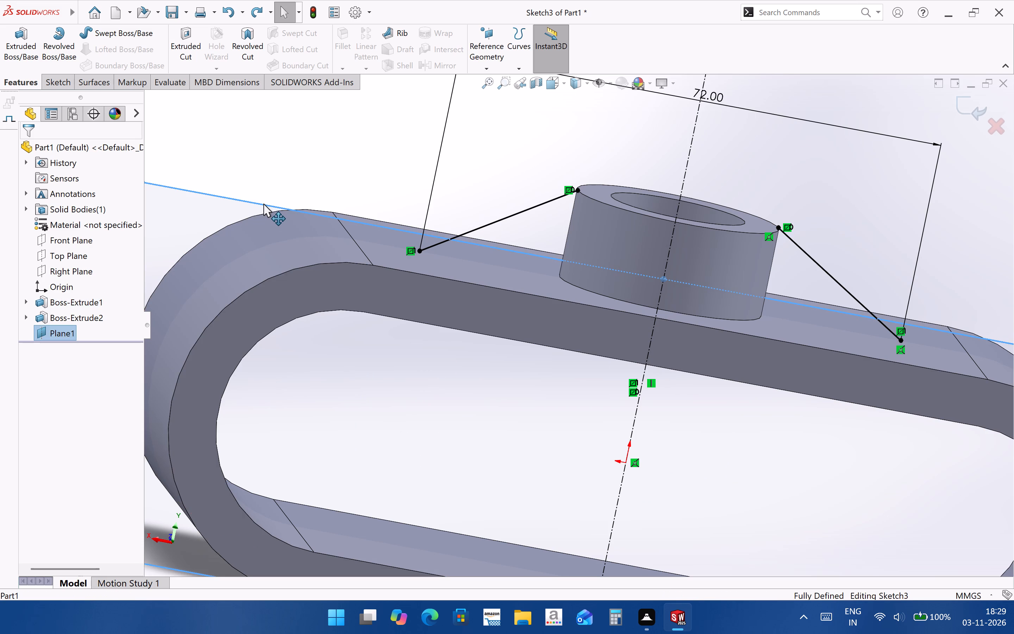
key(ctrl+8)
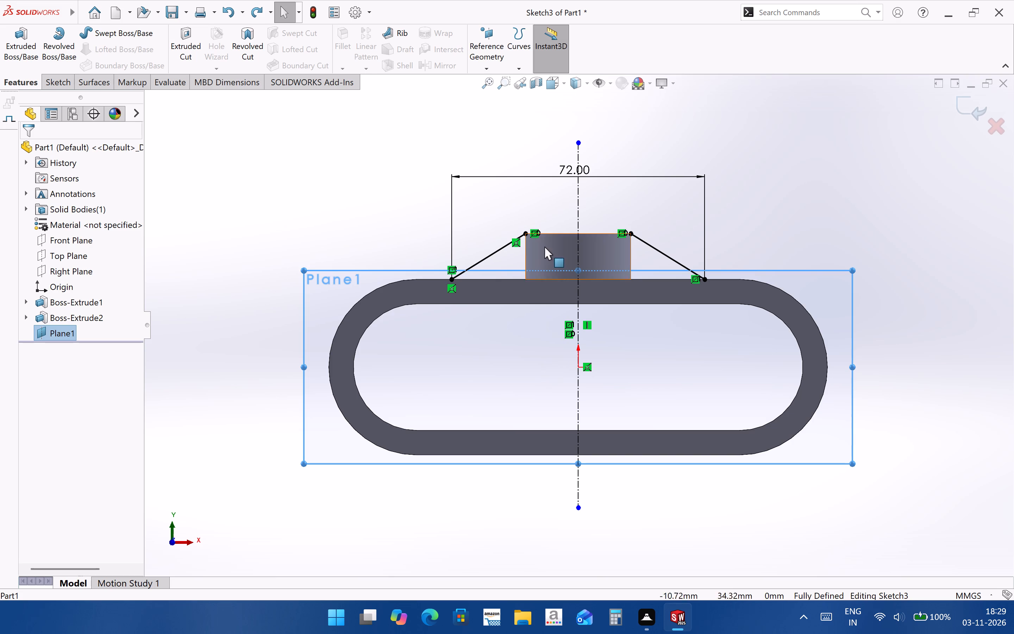
scroll(544, 247, down, 3)
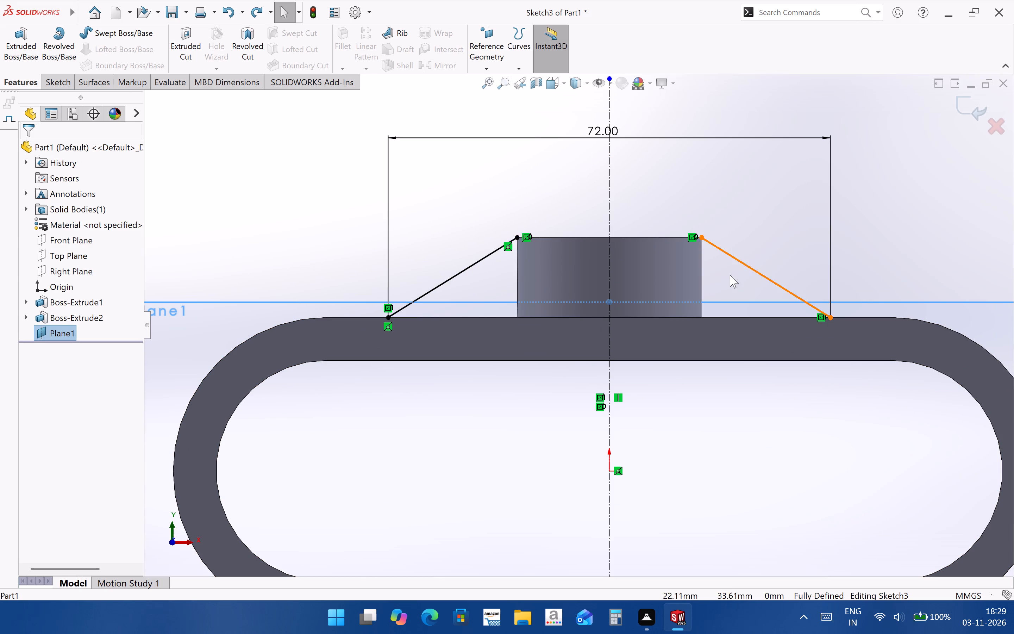
scroll(372, 316, down, 3)
scroll(458, 331, up, 3)
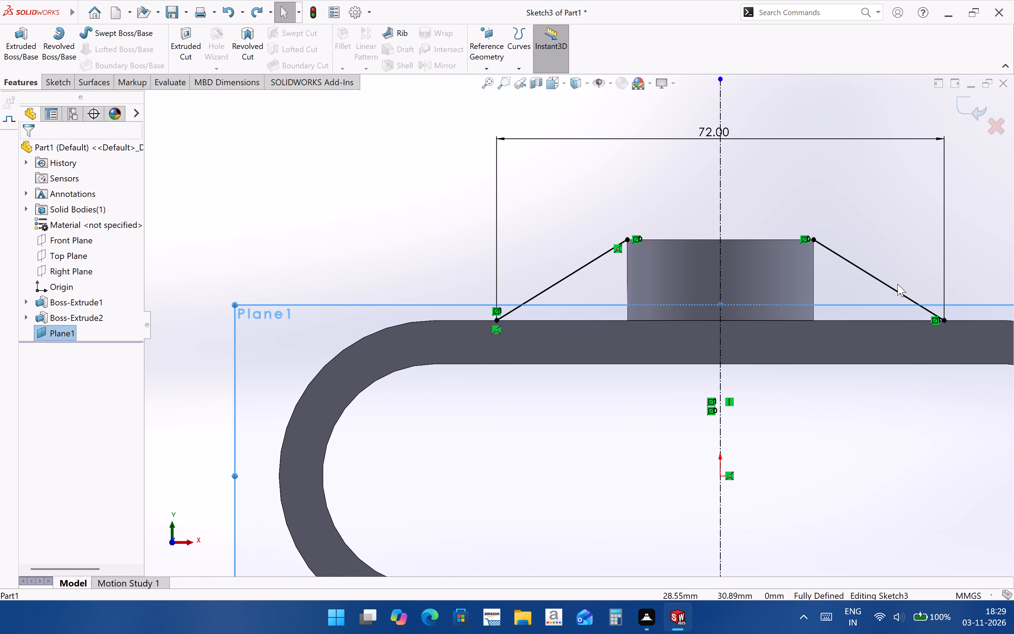
click(893, 290)
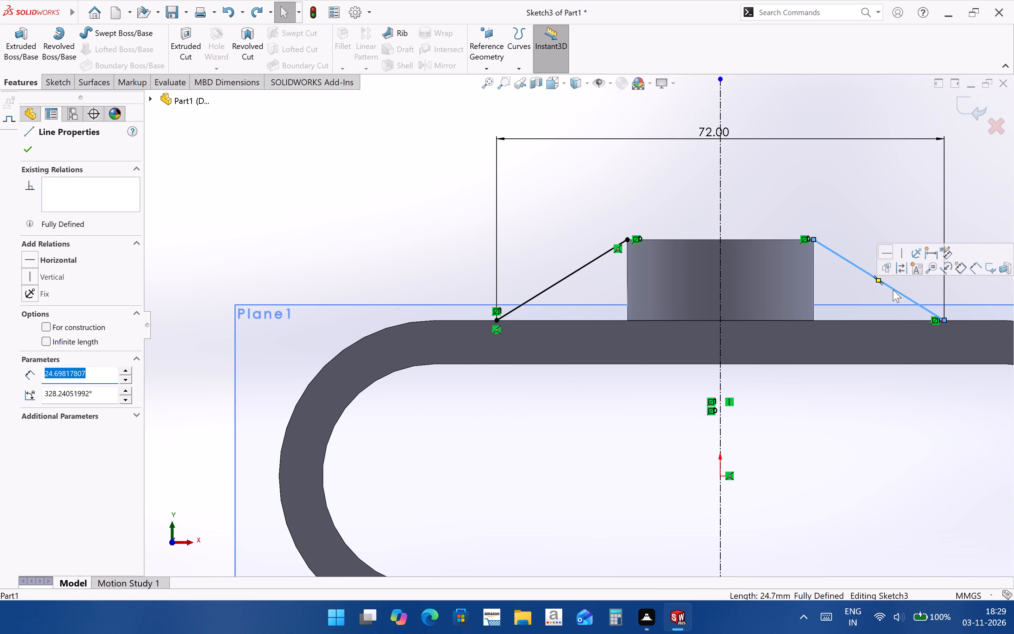
key(Delete)
click(420, 305)
scroll(452, 359, up, 2)
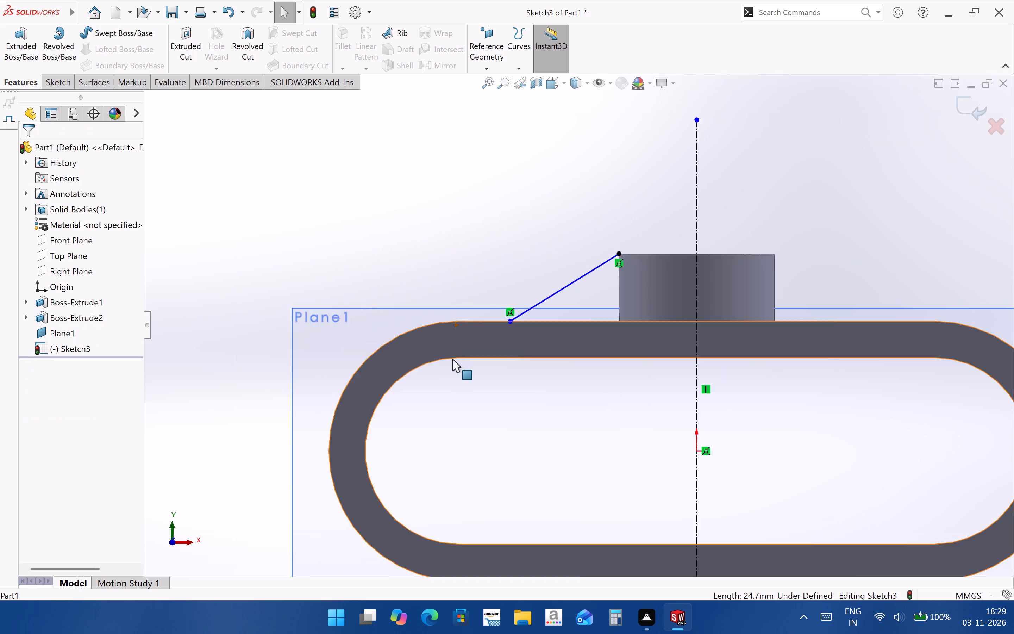
scroll(452, 359, up, 2)
scroll(838, 287, down, 3)
scroll(605, 356, up, 3)
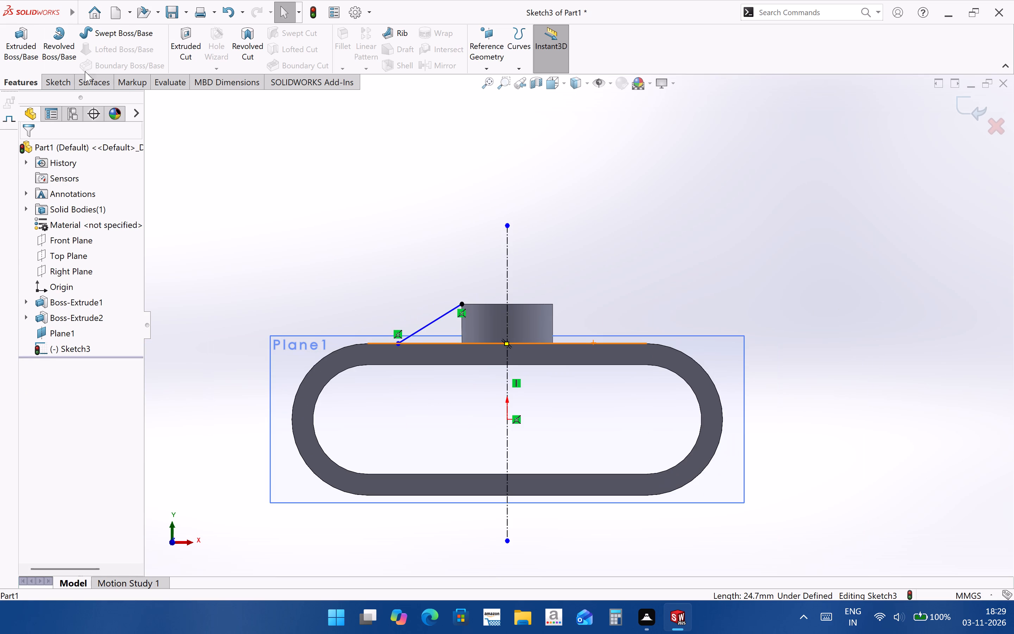
Sketch a slanted line about 23 mm long from the boss's upper-right corner down to the slot ring's top edge.
click(66, 84)
click(78, 37)
scroll(537, 322, down, 3)
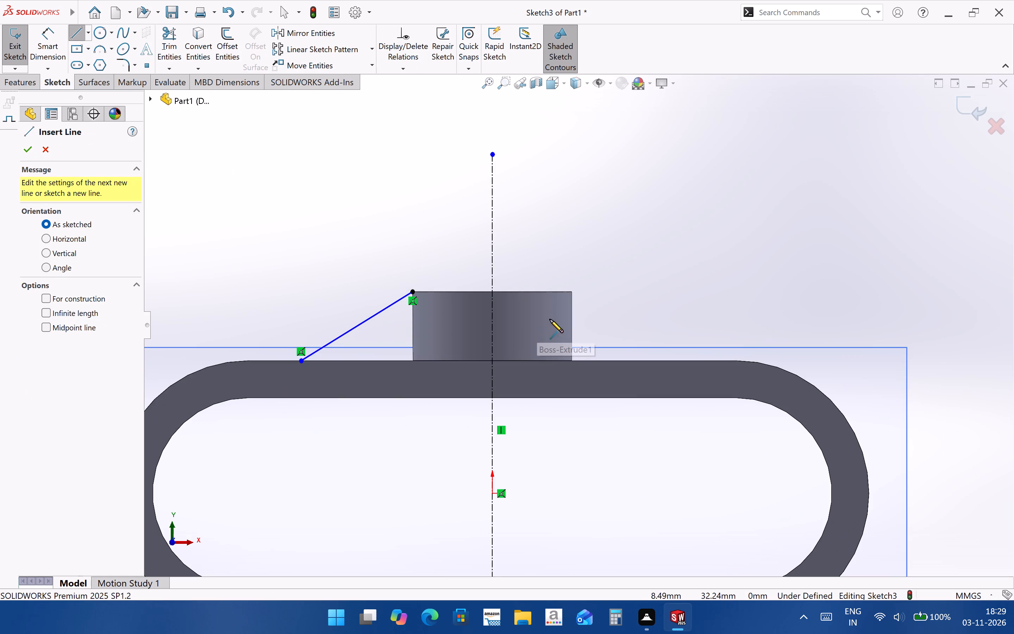
click(572, 293)
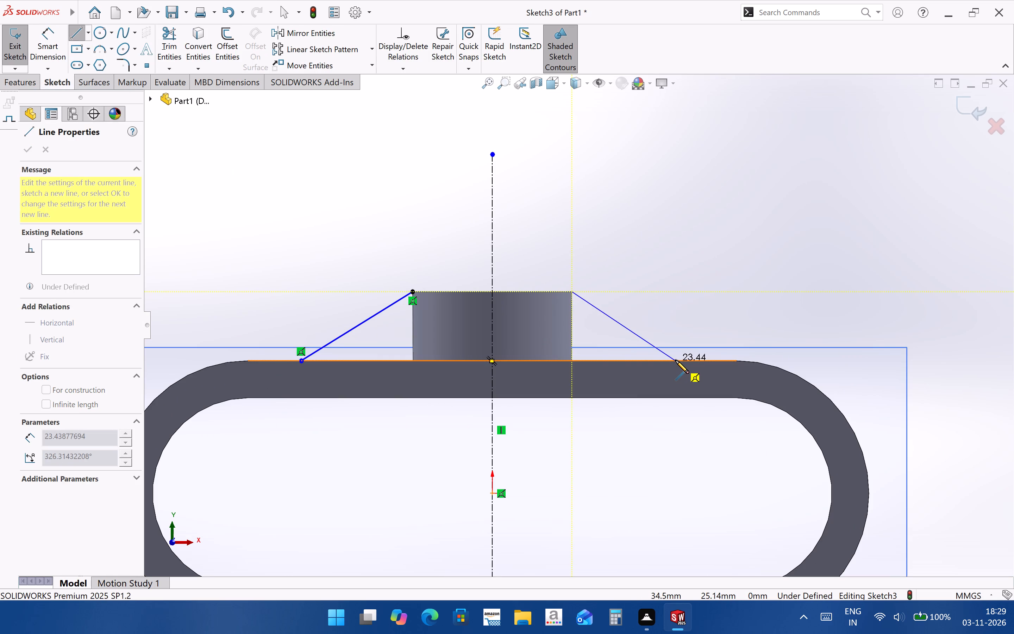
click(675, 360)
key(Escape)
scroll(715, 319, up, 1)
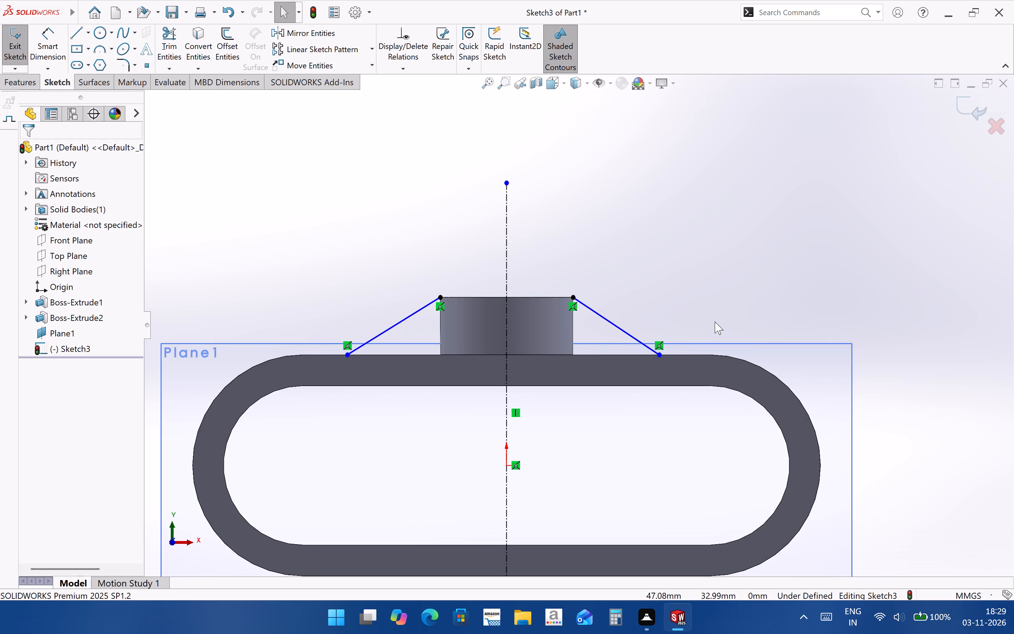
Dimension the distance between the lower endpoints of the two slanted lines and set it to 72 mm.
click(61, 51)
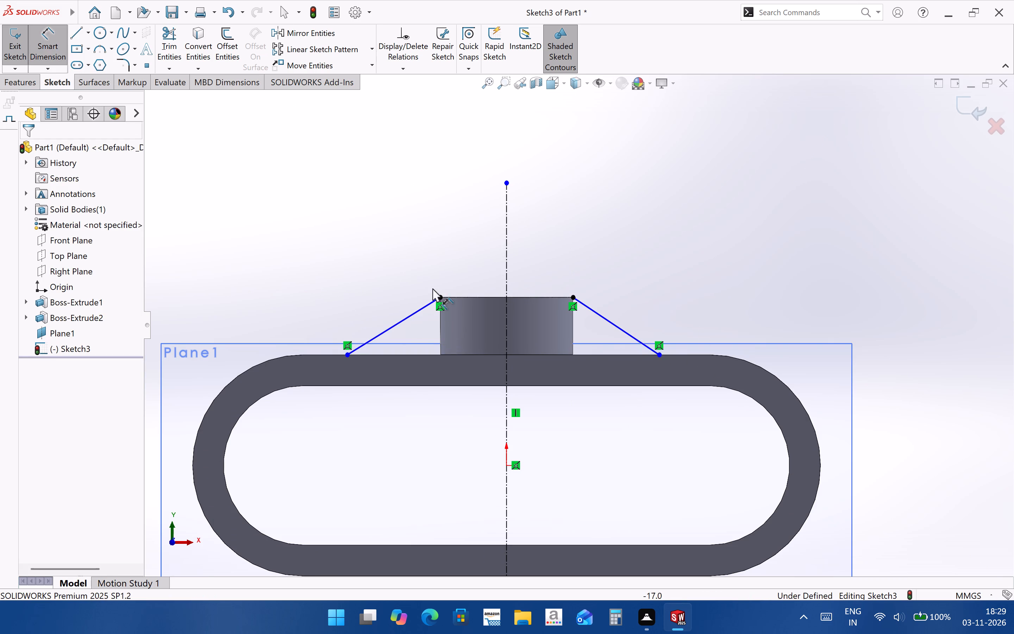
click(347, 355)
click(662, 355)
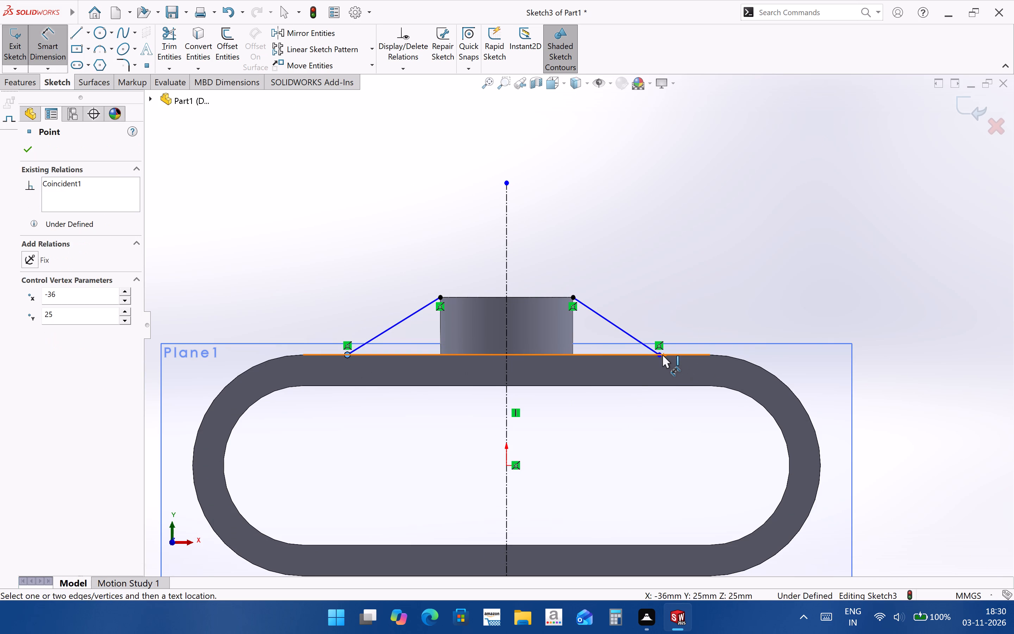
click(660, 353)
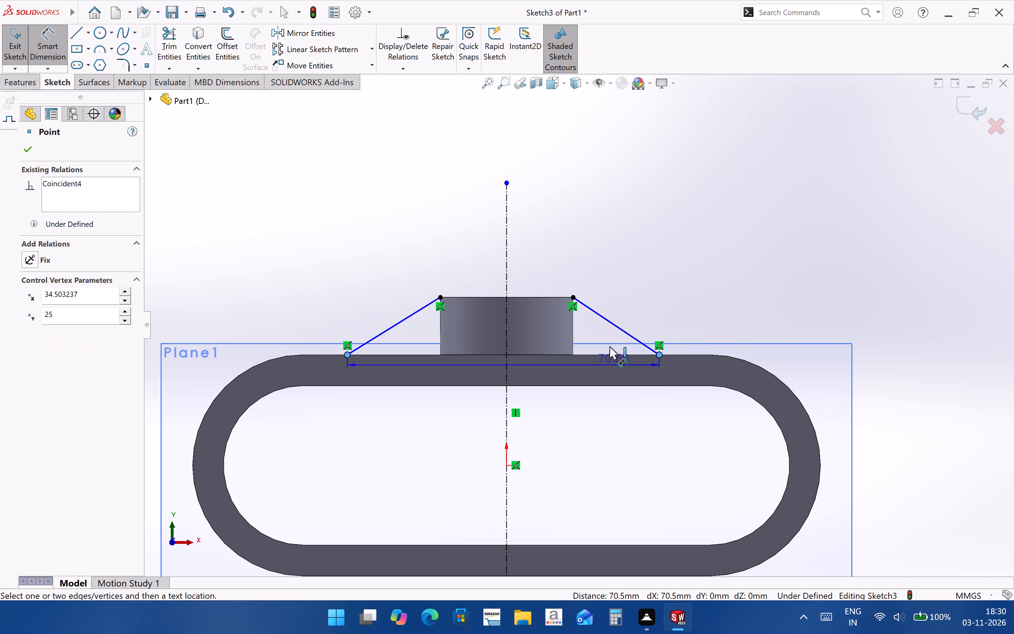
click(535, 229)
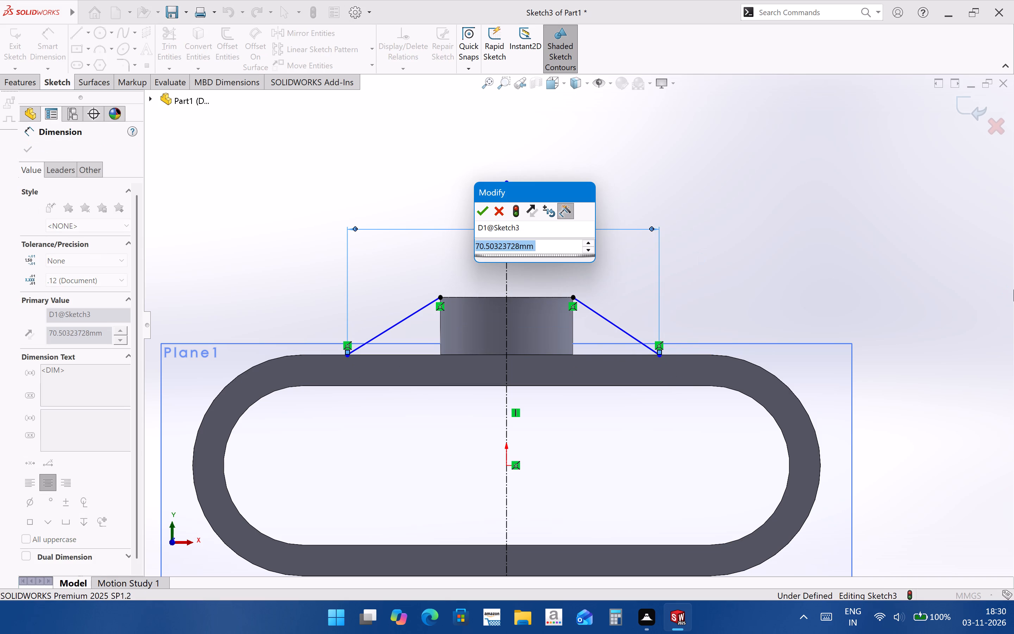
text(72)
key(Return)
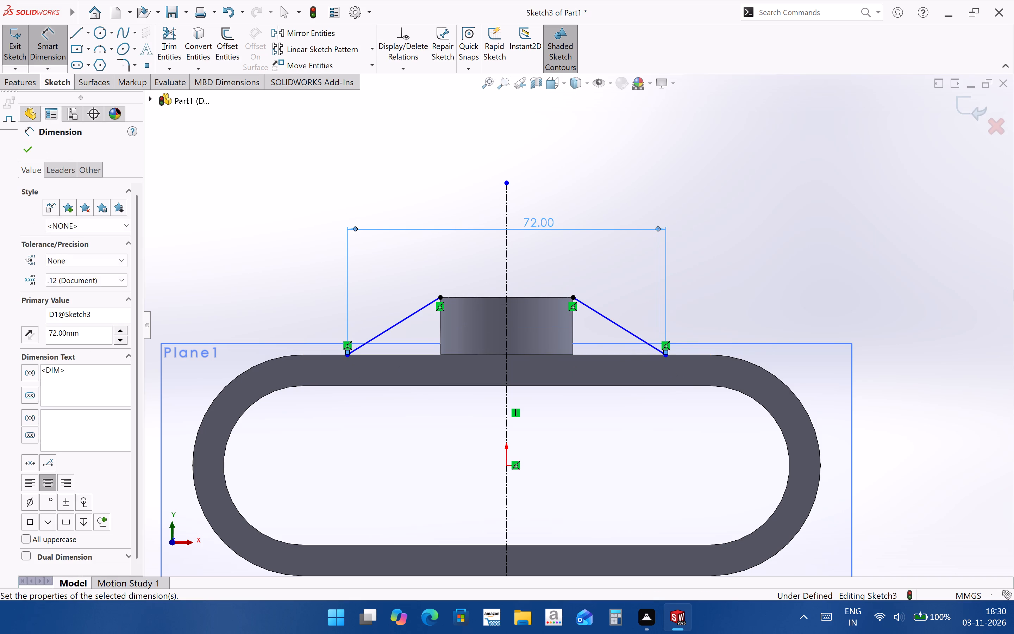
click(832, 293)
scroll(415, 337, down, 2)
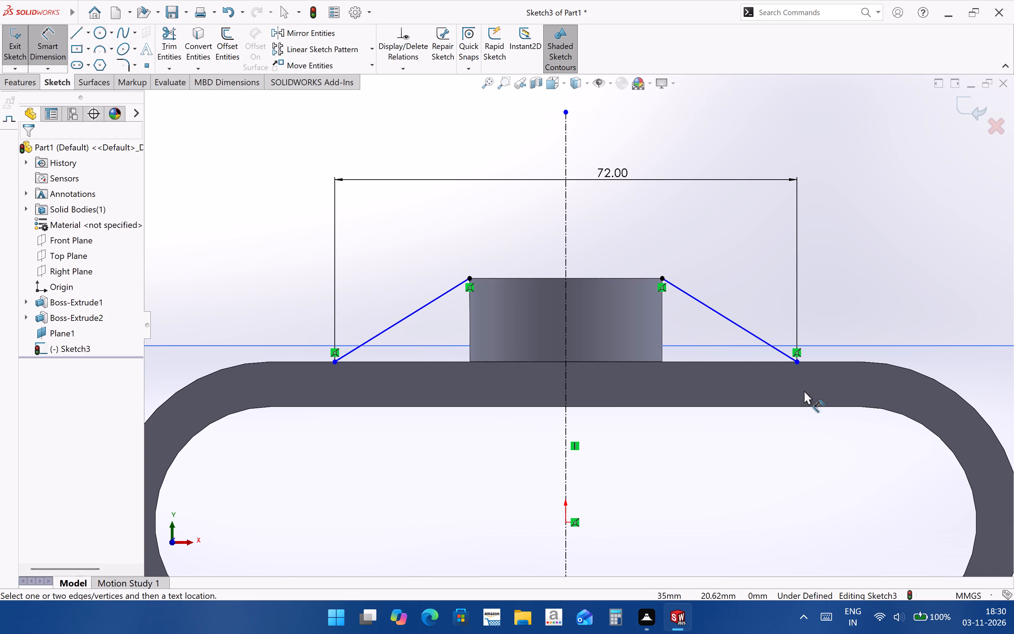
key(Escape)
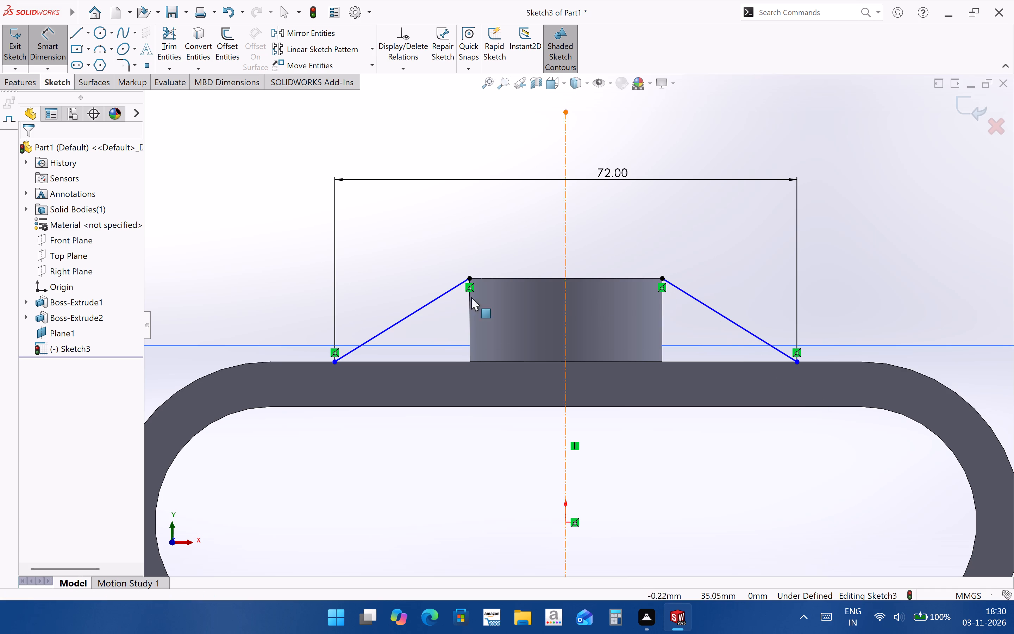
Add an Equal relation between the two slanted lines.
click(432, 299)
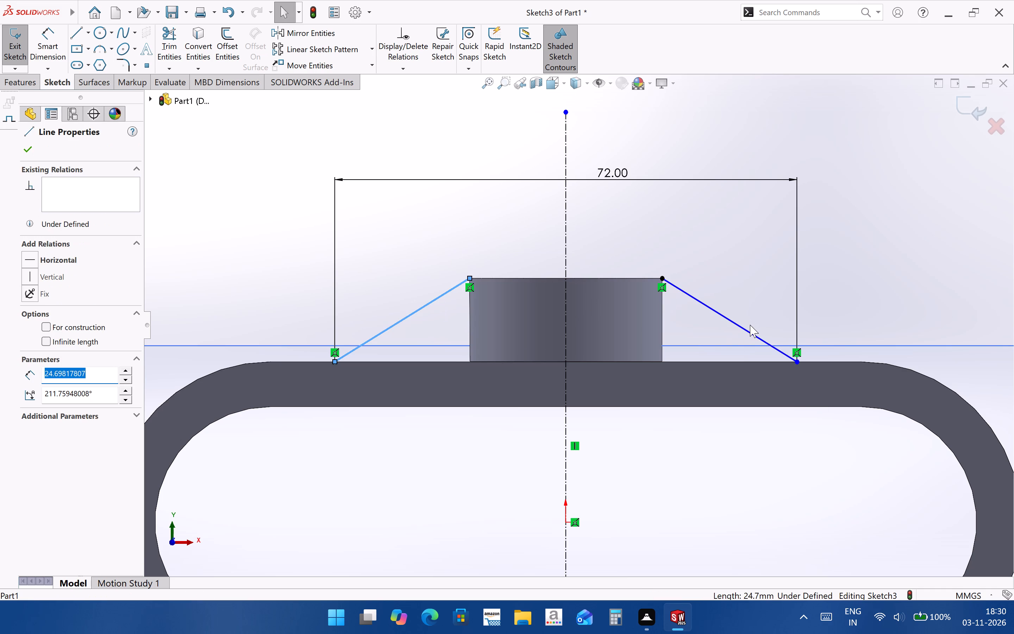
ctrl+click(754, 334)
click(851, 298)
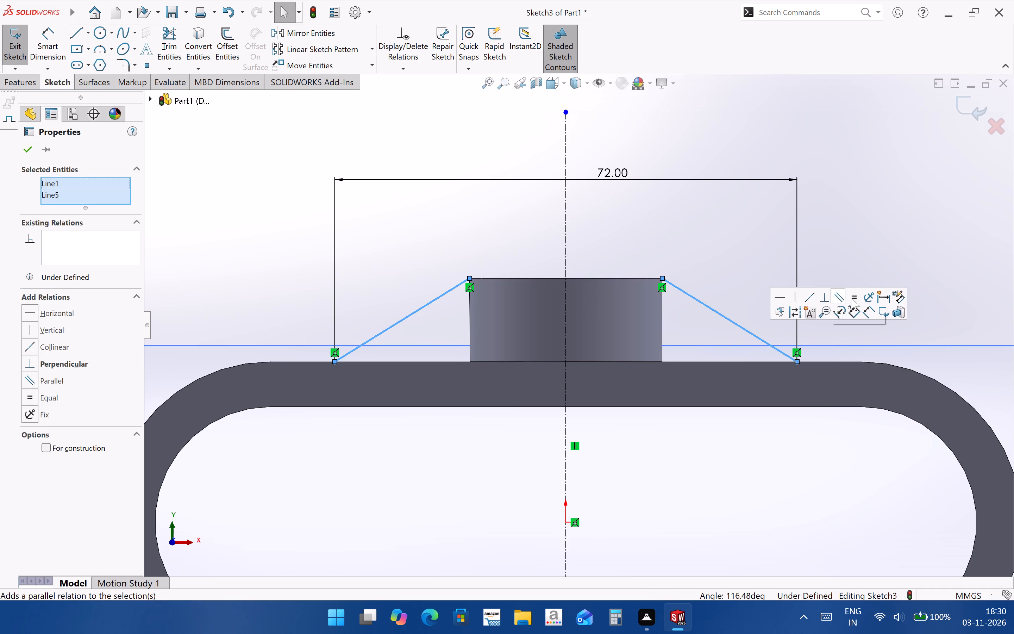
click(902, 235)
scroll(433, 273, up, 3)
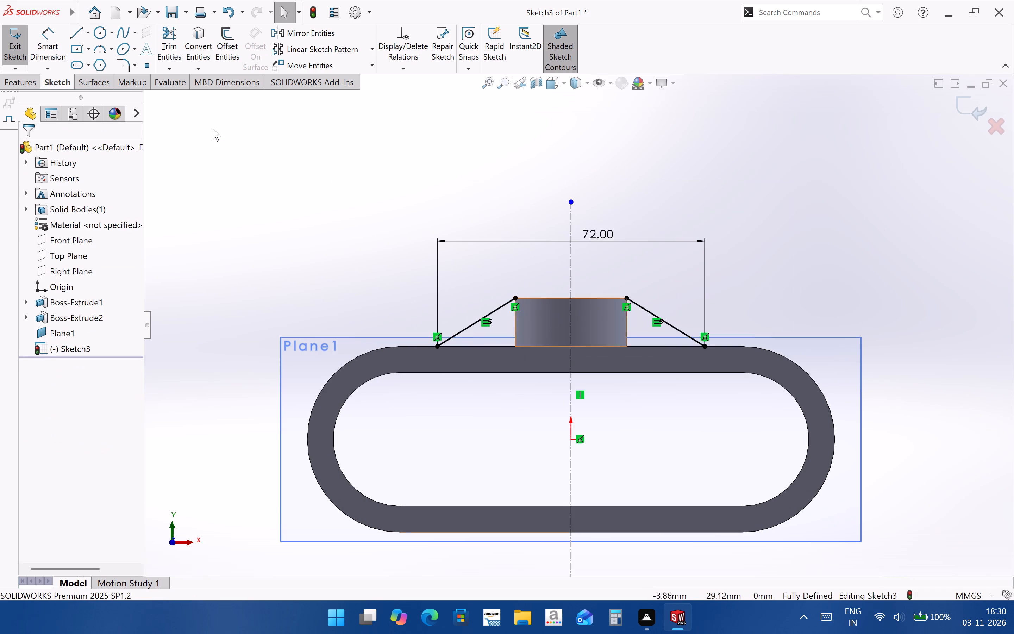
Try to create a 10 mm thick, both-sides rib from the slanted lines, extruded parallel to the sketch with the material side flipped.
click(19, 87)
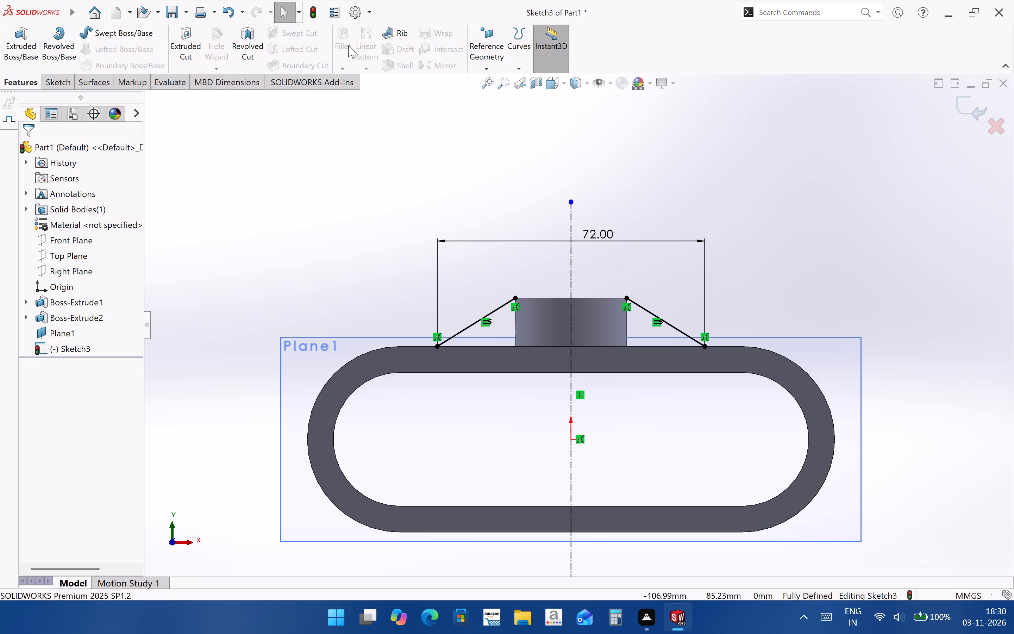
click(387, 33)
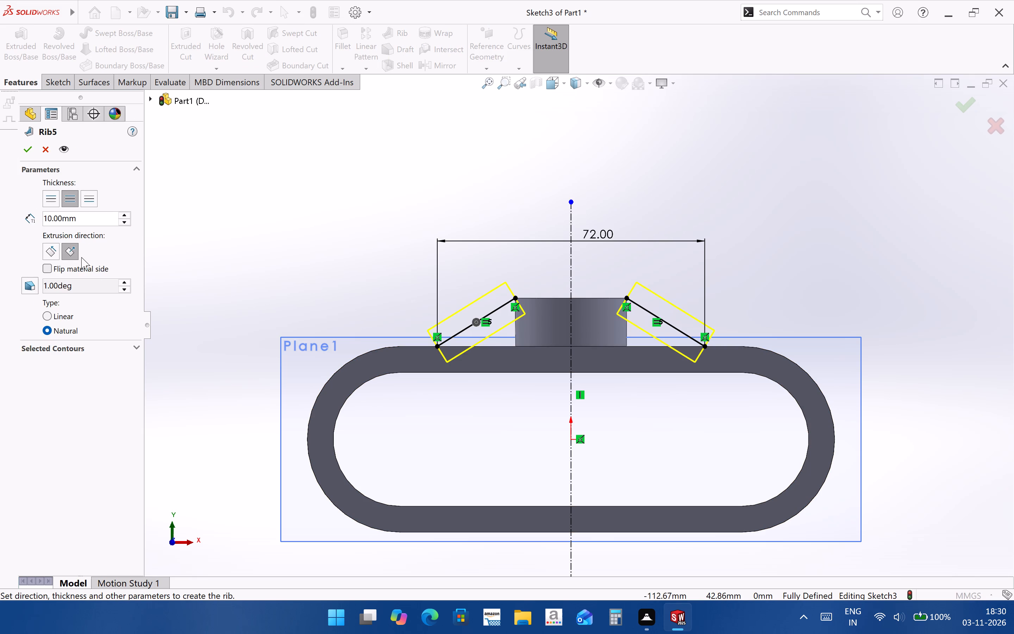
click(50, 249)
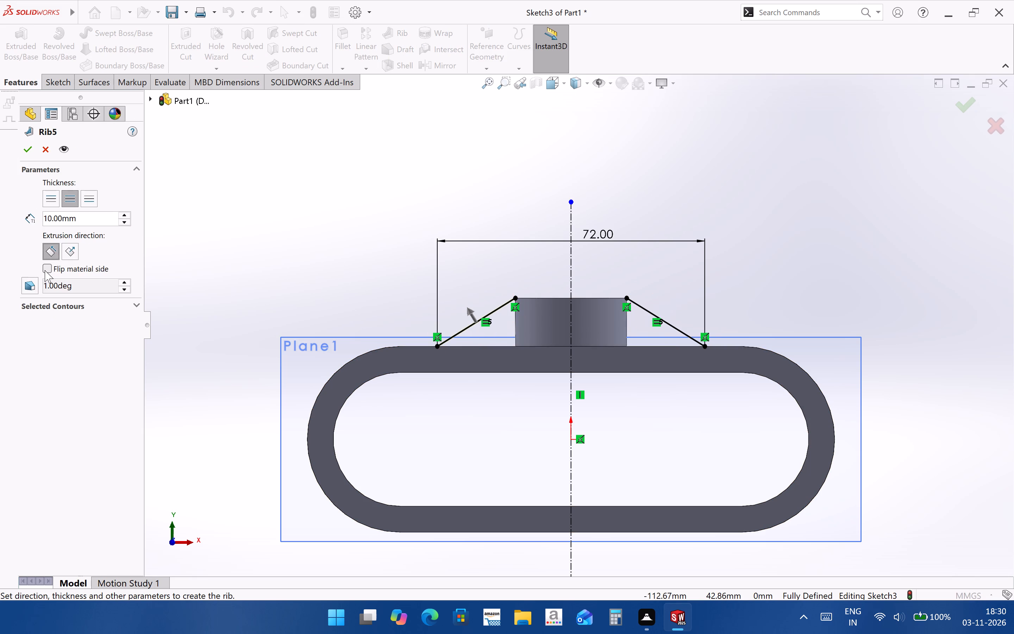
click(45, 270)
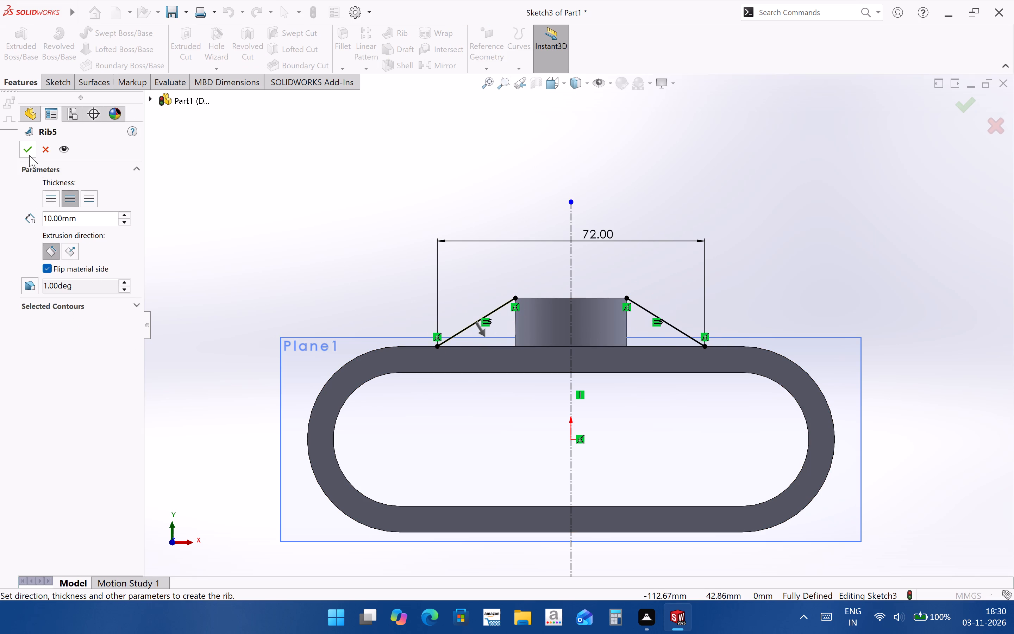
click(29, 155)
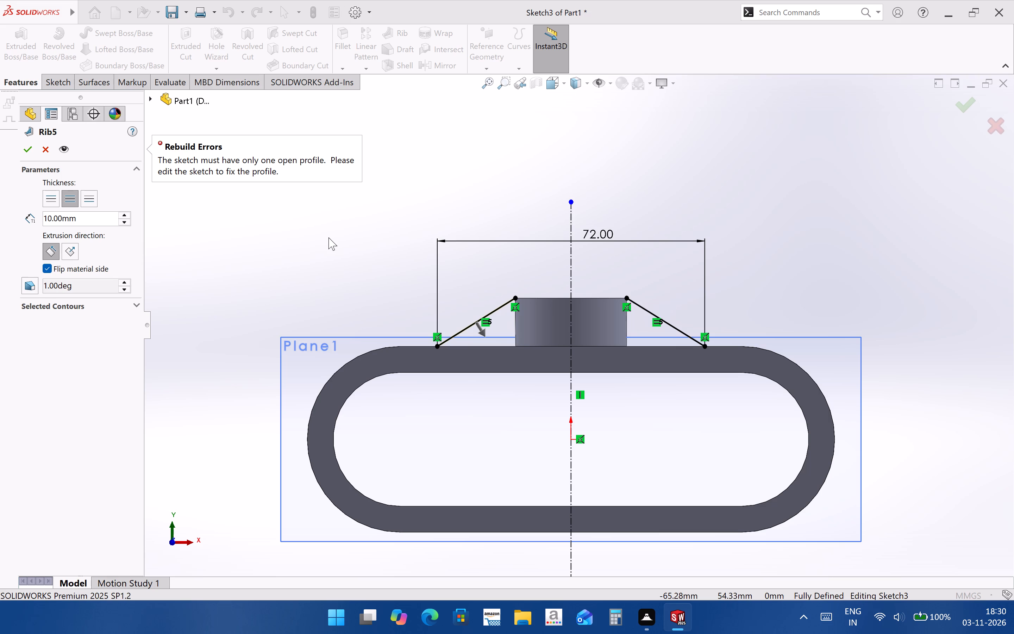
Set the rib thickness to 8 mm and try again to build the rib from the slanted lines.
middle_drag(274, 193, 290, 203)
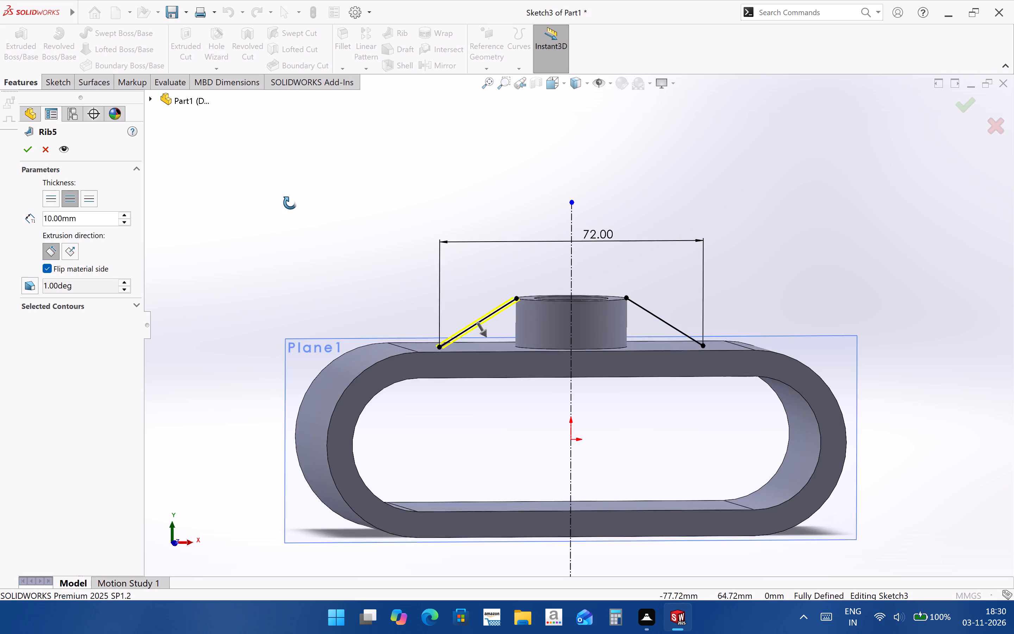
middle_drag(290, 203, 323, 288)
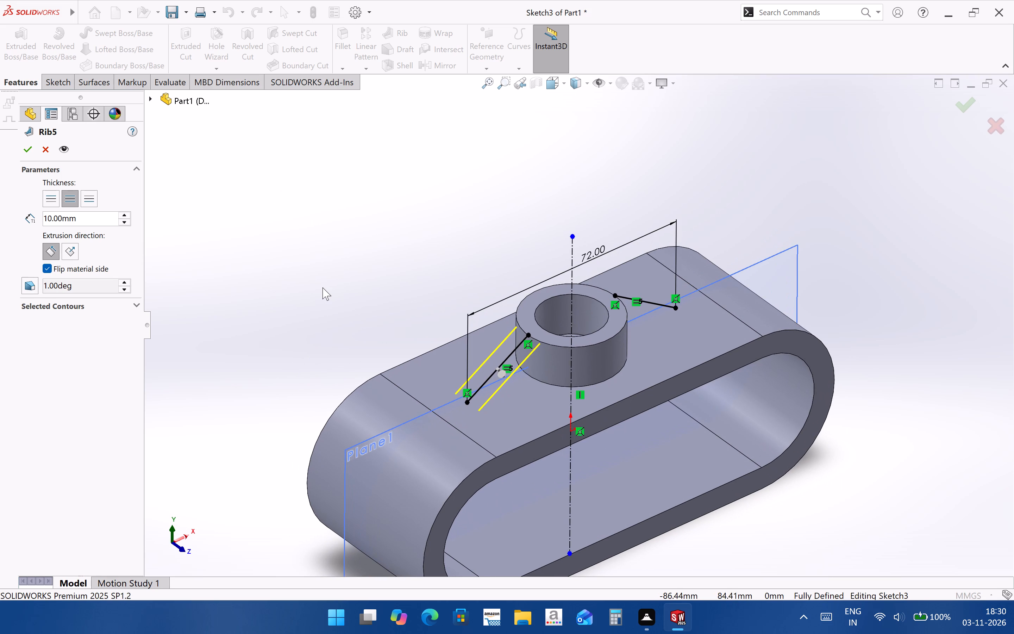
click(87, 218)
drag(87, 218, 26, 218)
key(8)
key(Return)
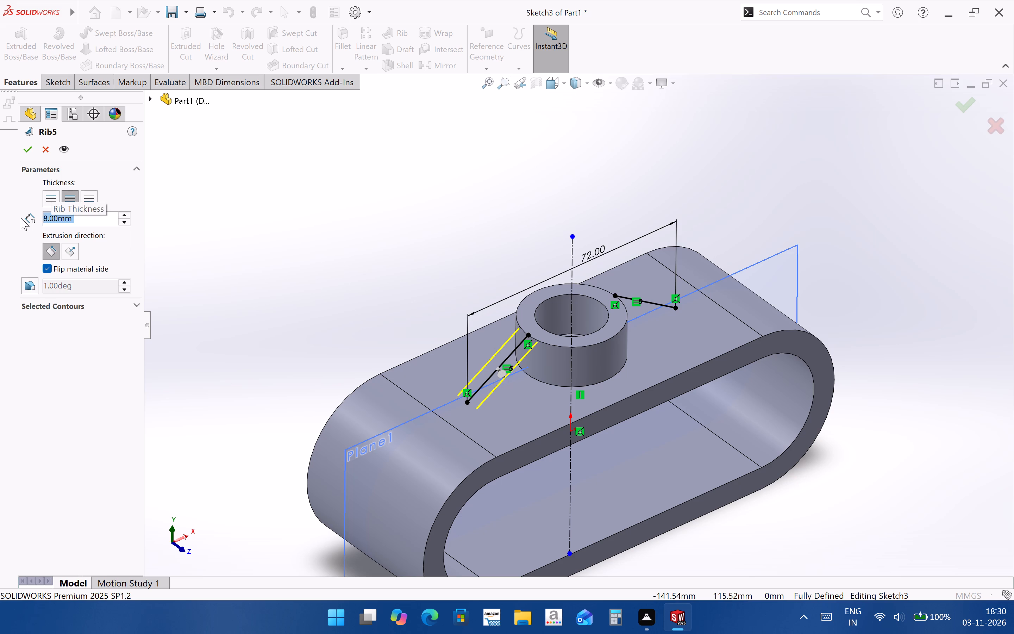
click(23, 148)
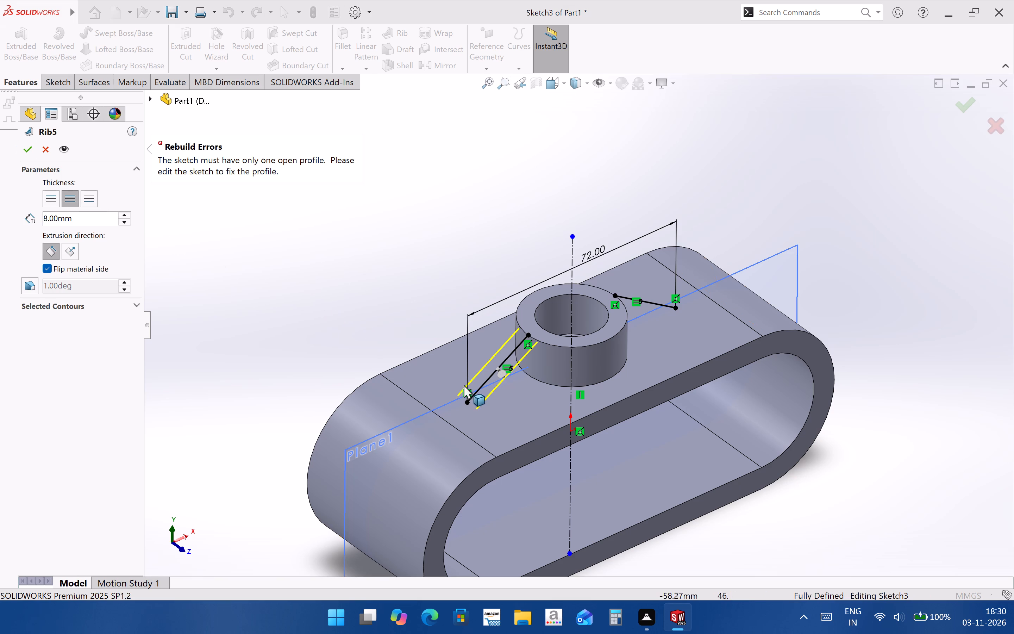
Examine the rib preview against the boss and slot ring from several angles and square-on, and abandon the rib.
scroll(562, 391, down, 2)
middle_drag(545, 389, 427, 394)
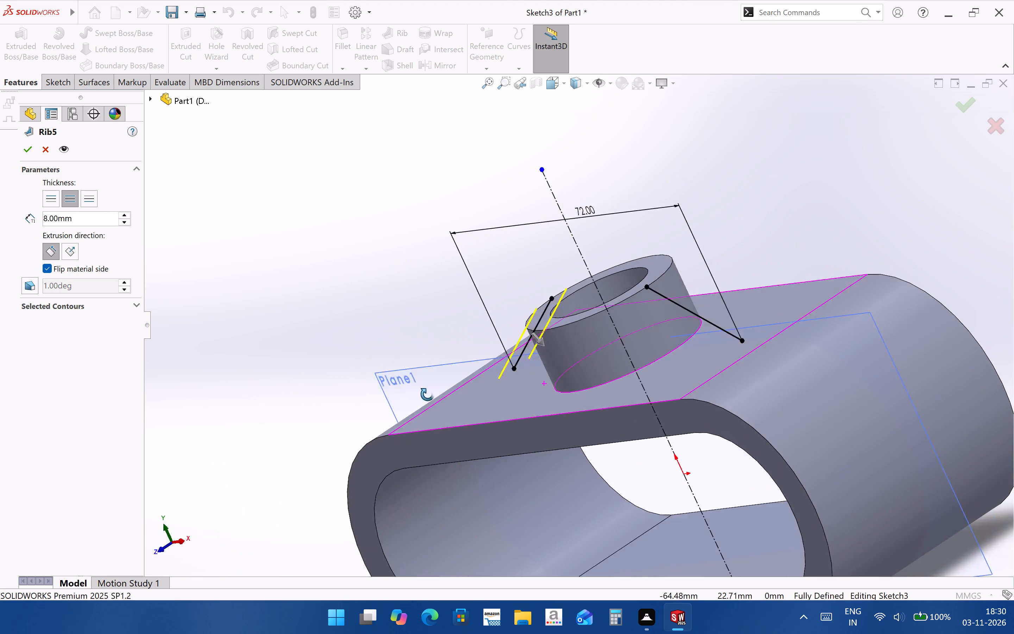
middle_drag(427, 394, 504, 361)
scroll(500, 246, up, 3)
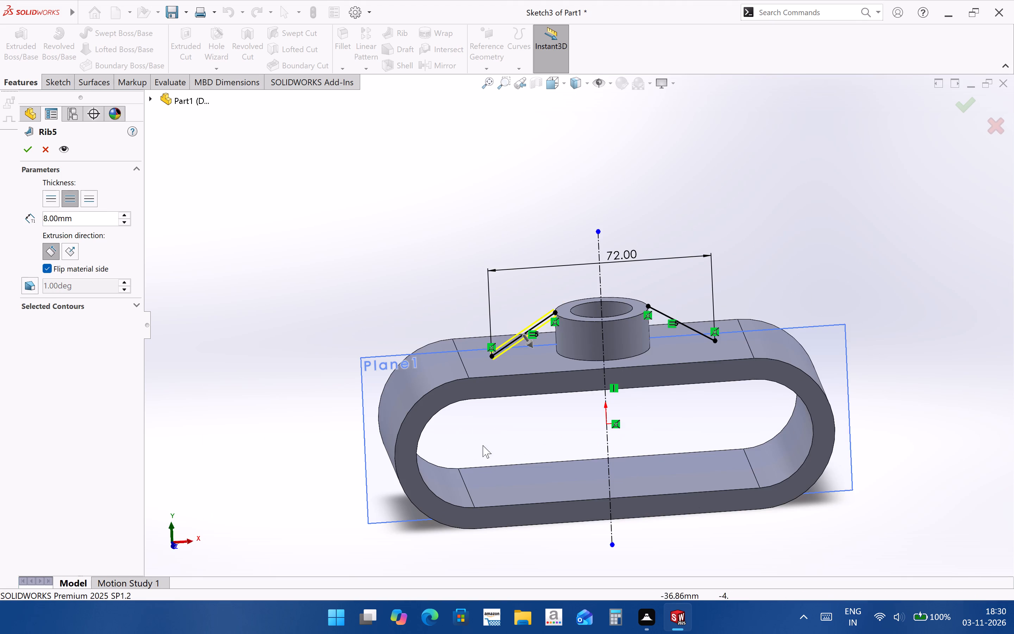
scroll(572, 391, down, 3)
middle_drag(518, 363, 519, 362)
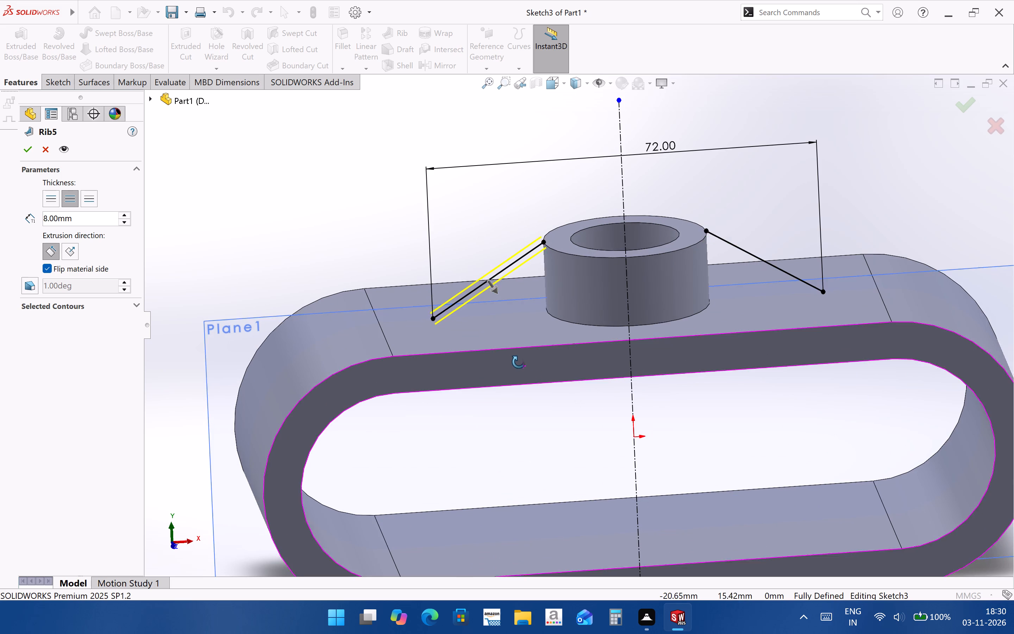
middle_drag(519, 362, 519, 331)
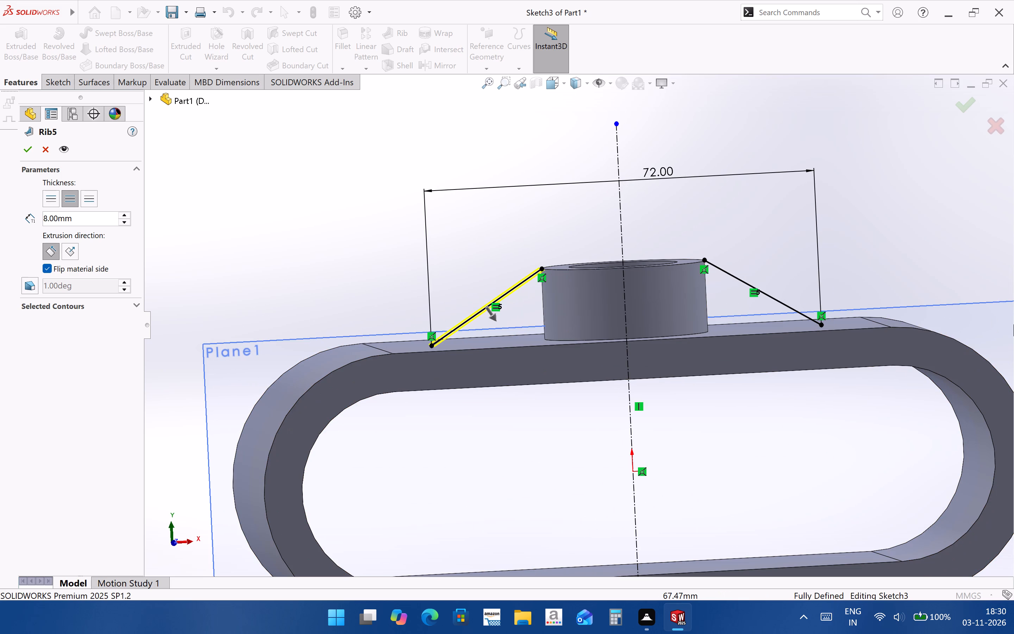
key(ctrl+8)
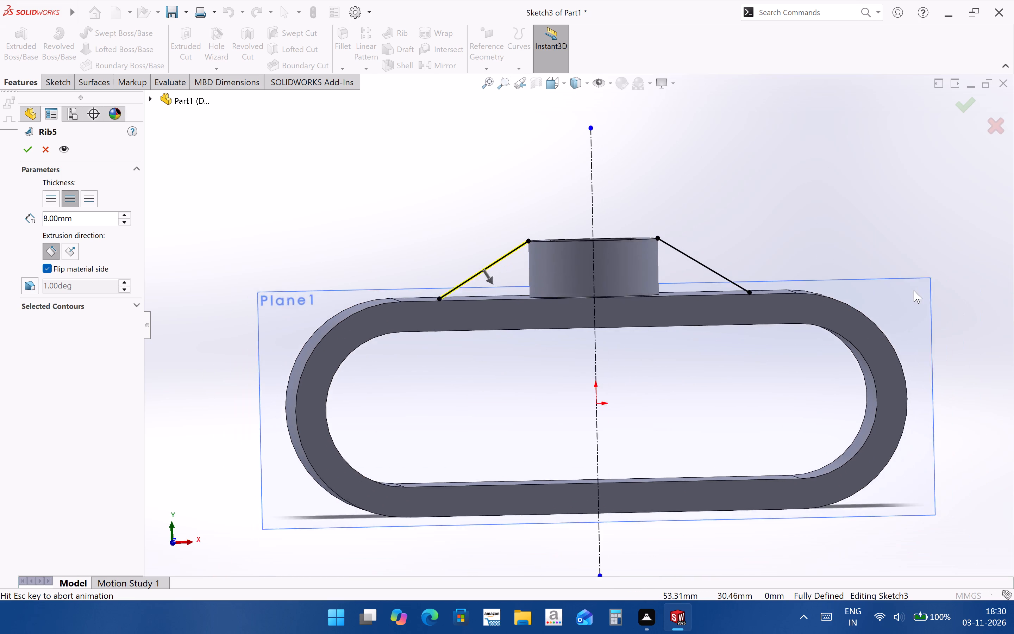
scroll(711, 266, down, 2)
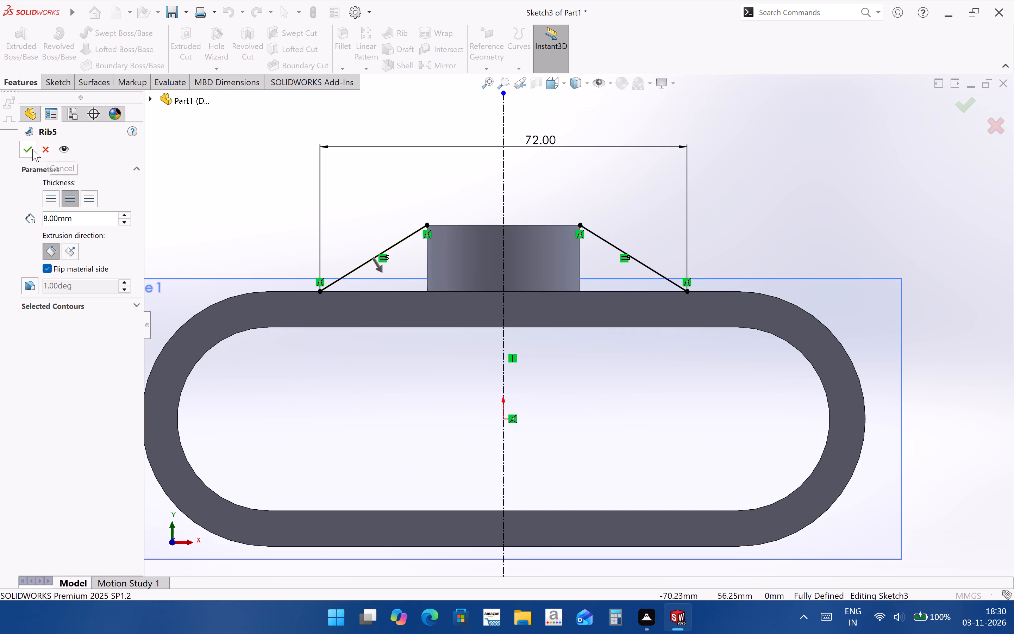
click(43, 149)
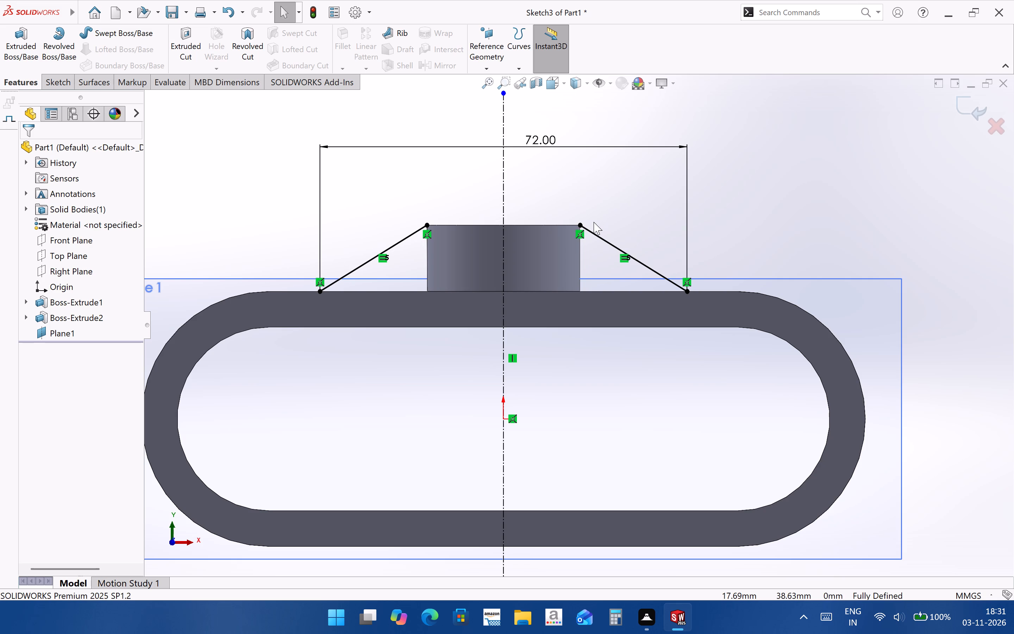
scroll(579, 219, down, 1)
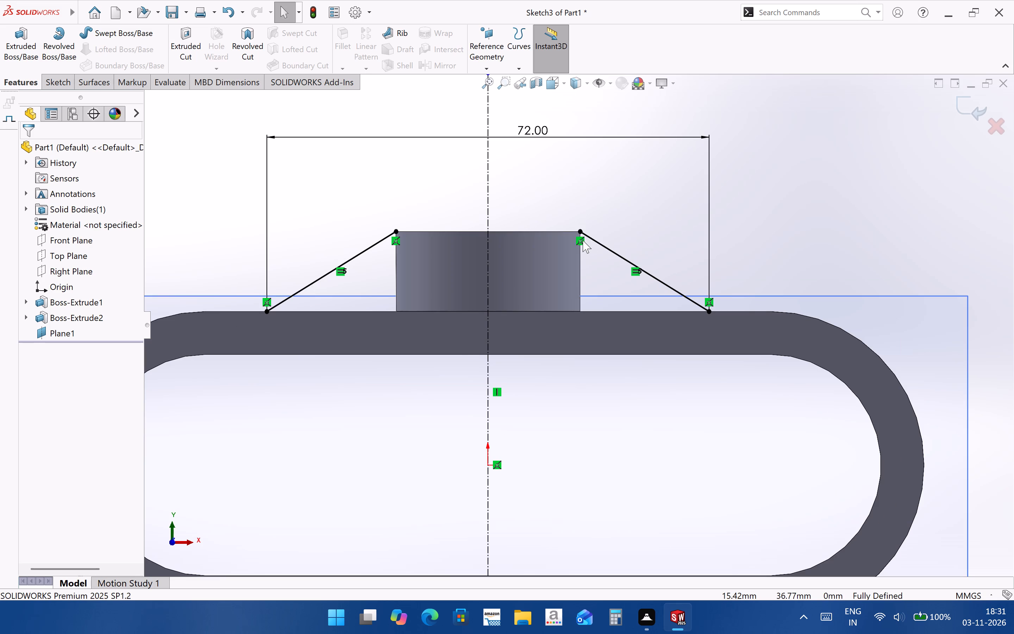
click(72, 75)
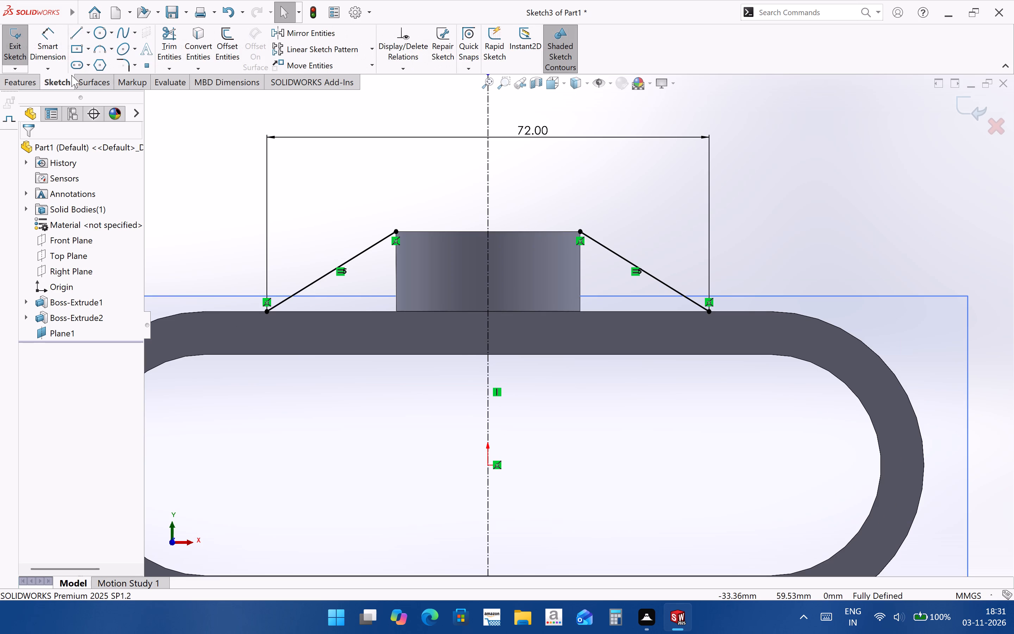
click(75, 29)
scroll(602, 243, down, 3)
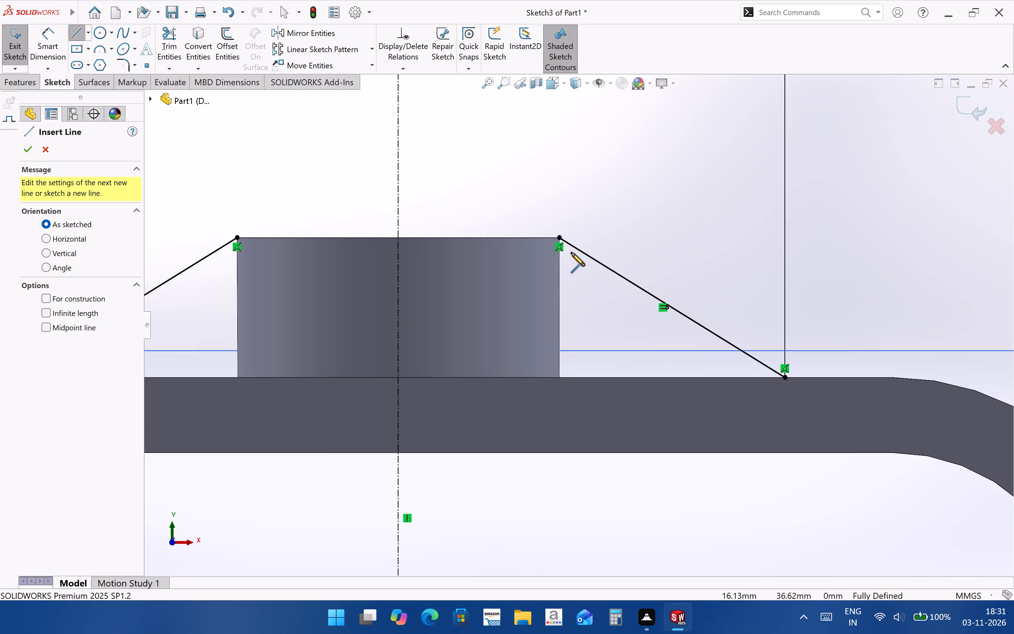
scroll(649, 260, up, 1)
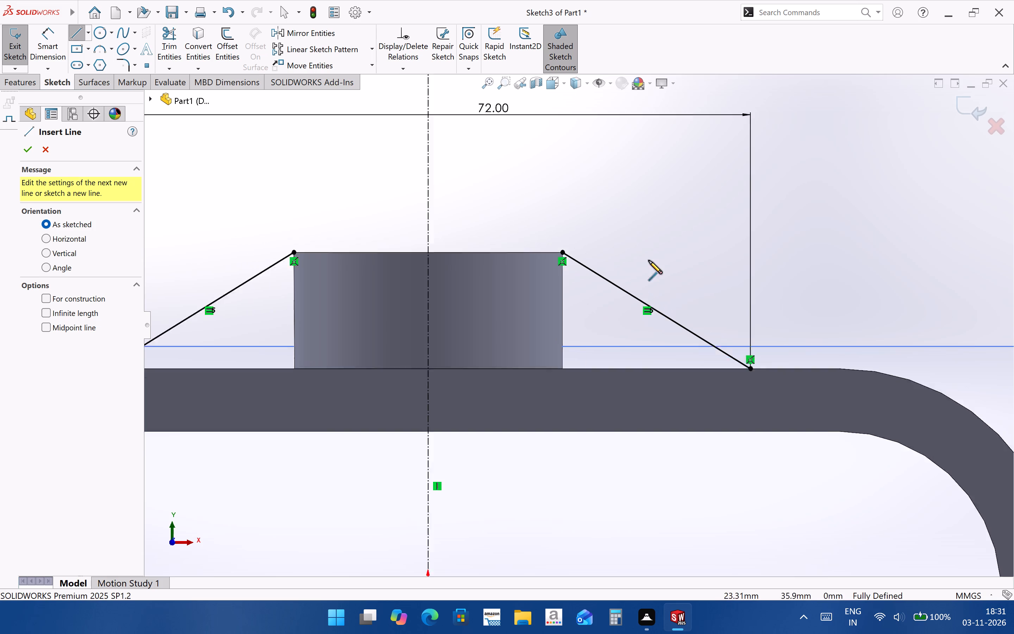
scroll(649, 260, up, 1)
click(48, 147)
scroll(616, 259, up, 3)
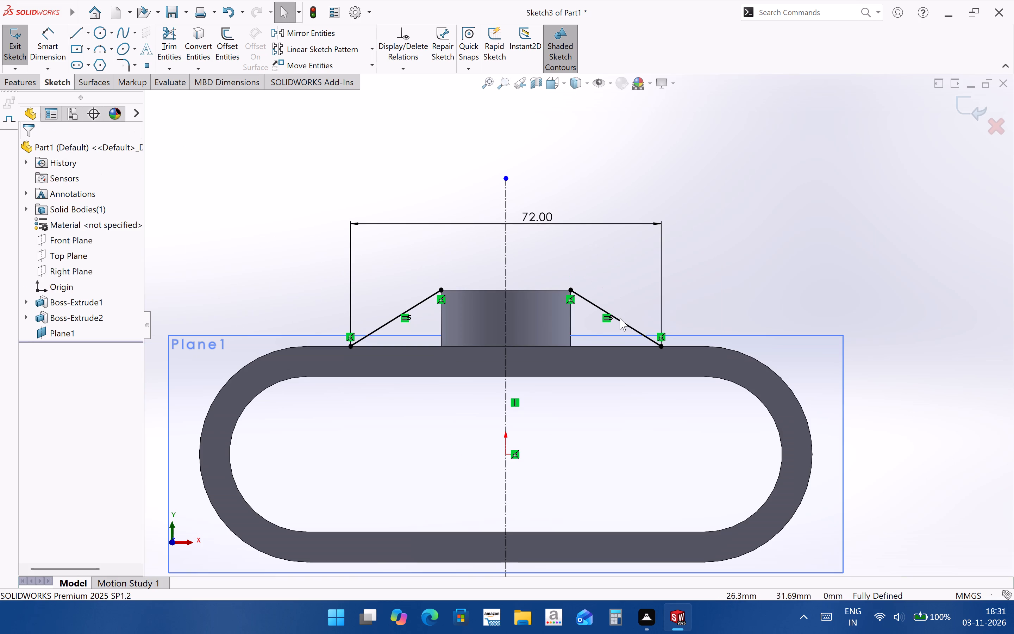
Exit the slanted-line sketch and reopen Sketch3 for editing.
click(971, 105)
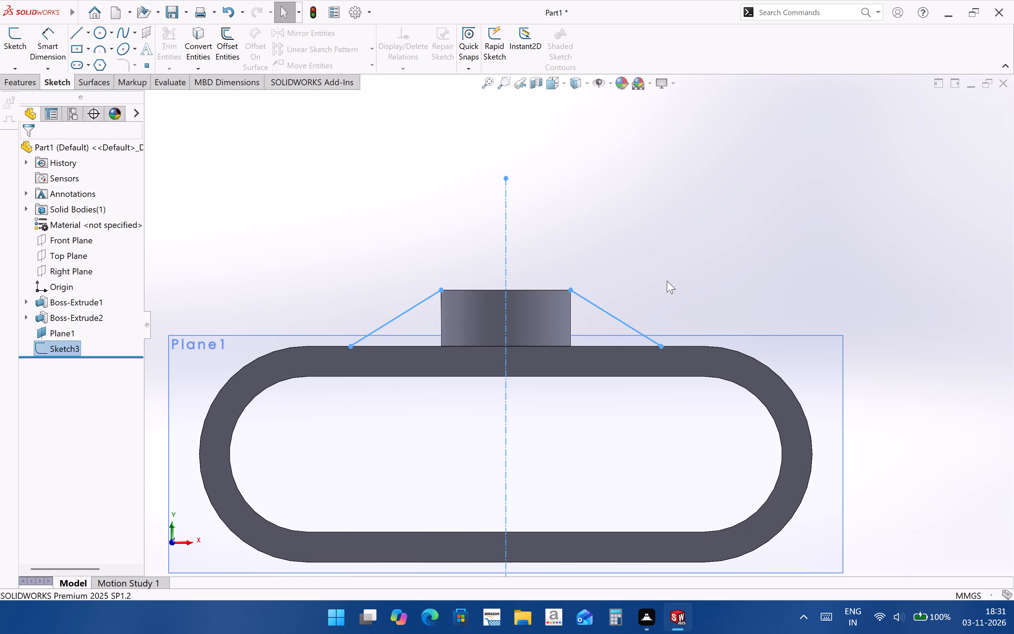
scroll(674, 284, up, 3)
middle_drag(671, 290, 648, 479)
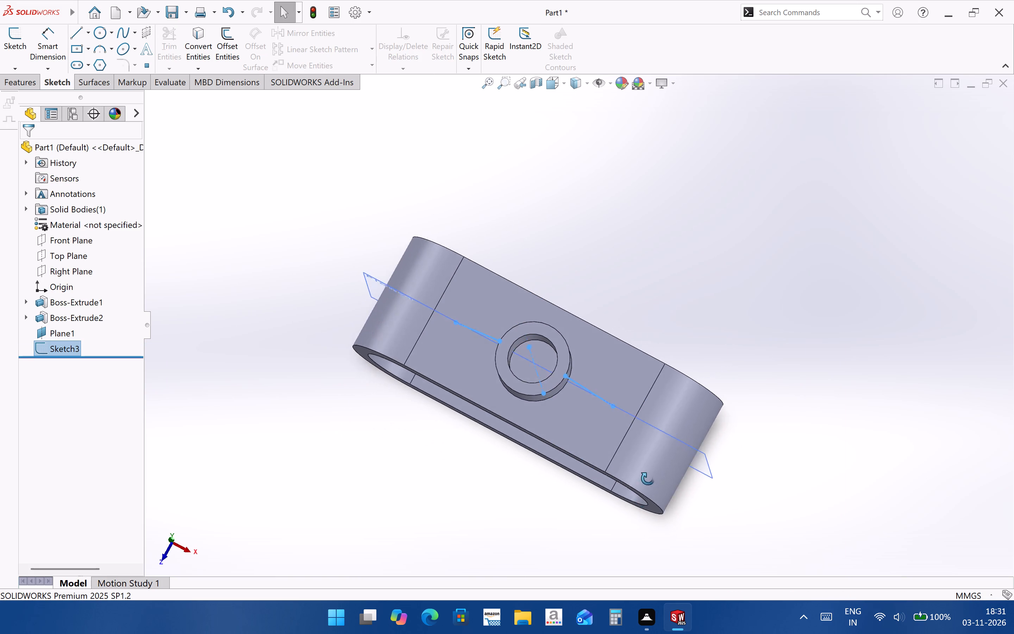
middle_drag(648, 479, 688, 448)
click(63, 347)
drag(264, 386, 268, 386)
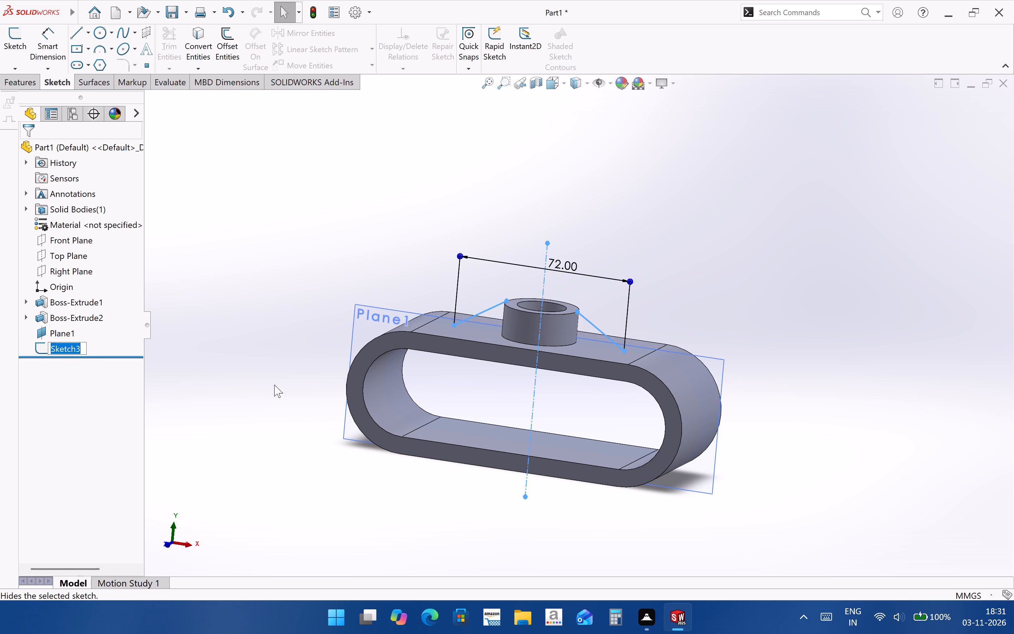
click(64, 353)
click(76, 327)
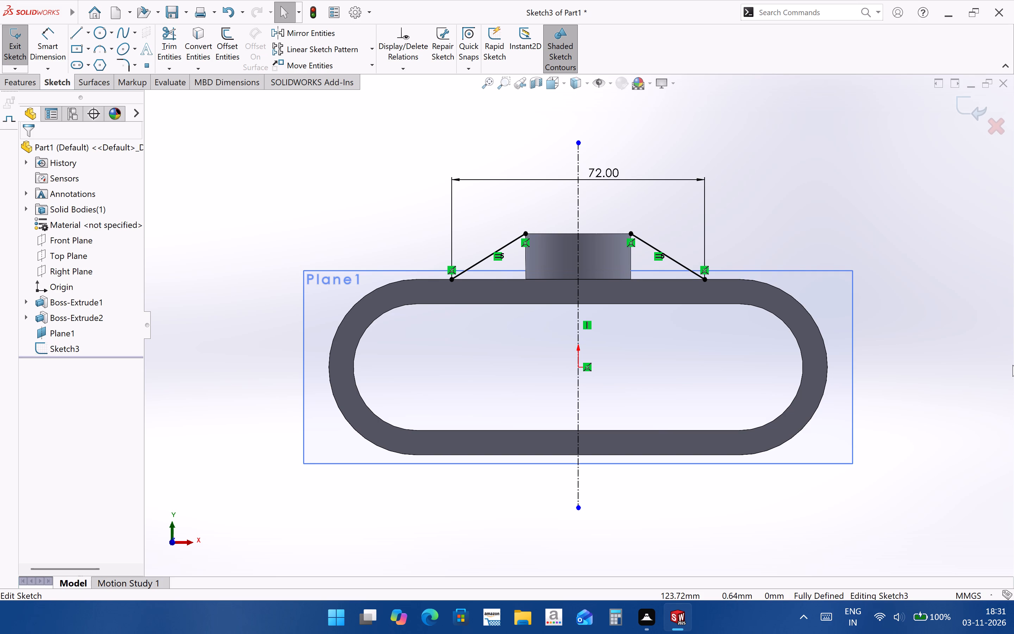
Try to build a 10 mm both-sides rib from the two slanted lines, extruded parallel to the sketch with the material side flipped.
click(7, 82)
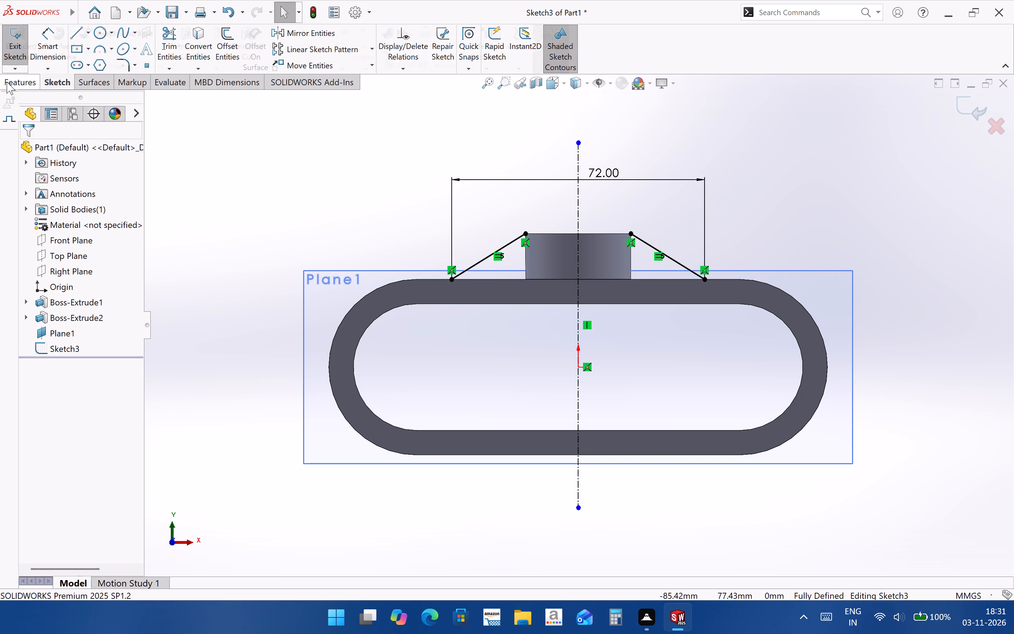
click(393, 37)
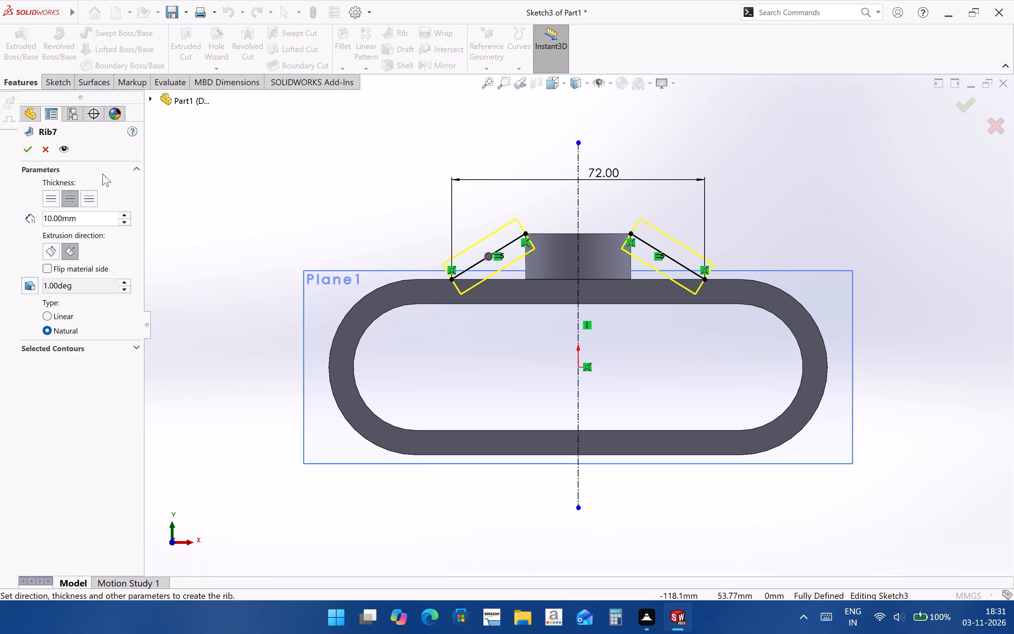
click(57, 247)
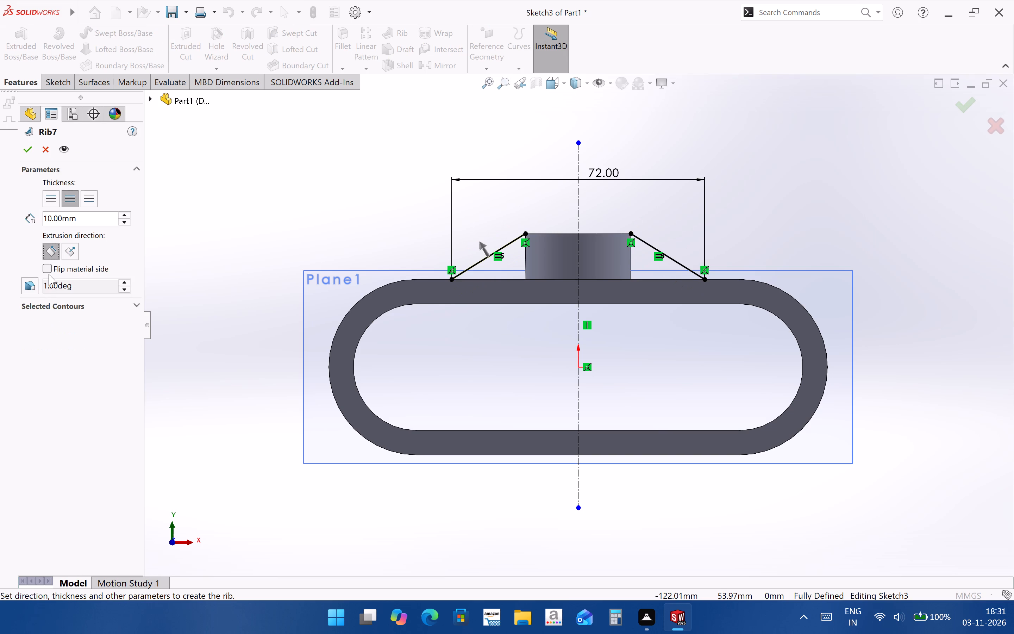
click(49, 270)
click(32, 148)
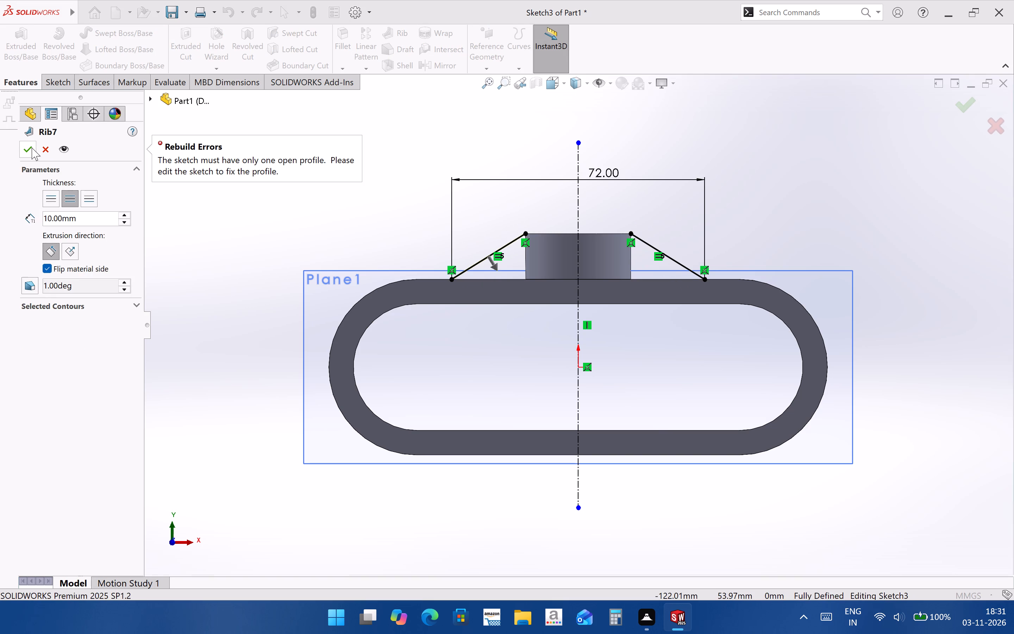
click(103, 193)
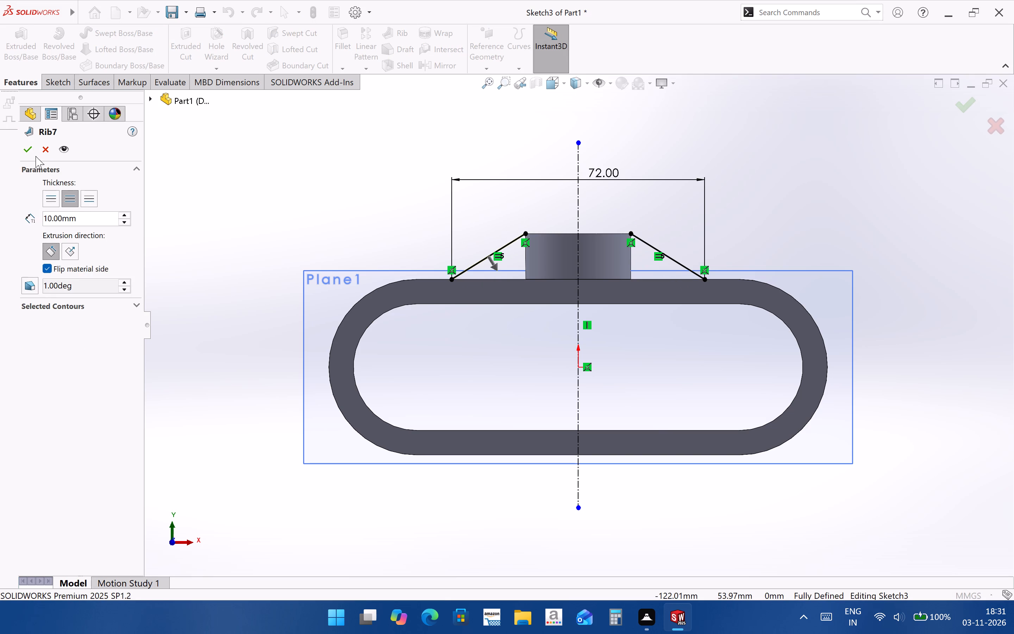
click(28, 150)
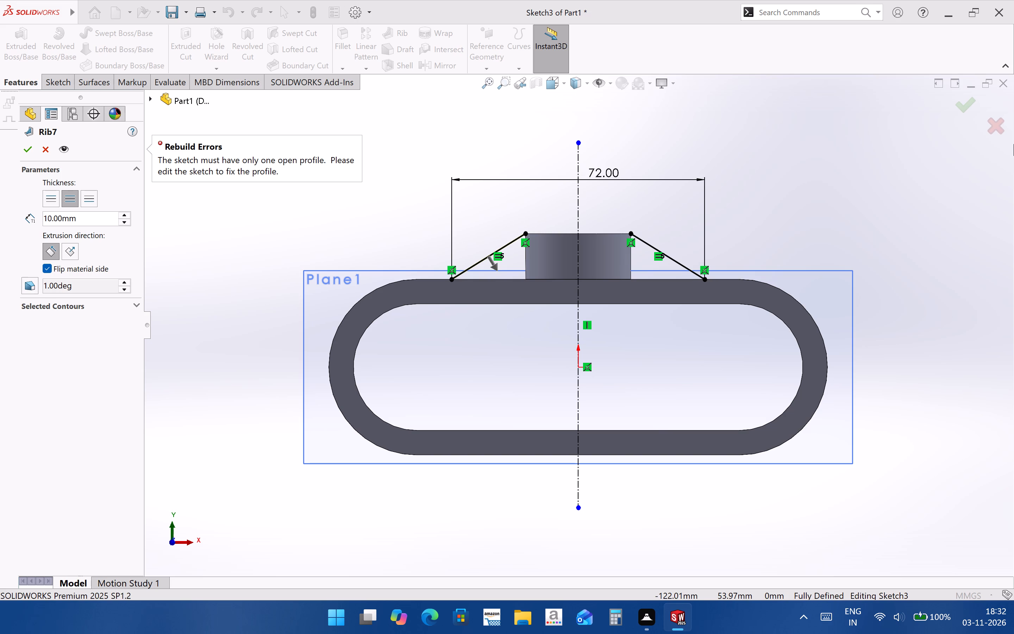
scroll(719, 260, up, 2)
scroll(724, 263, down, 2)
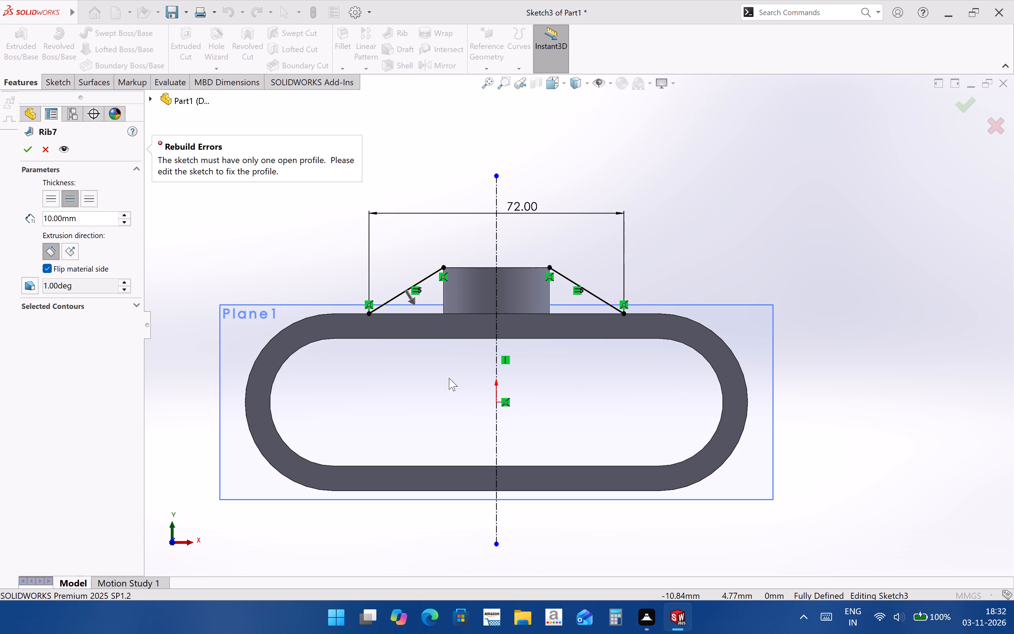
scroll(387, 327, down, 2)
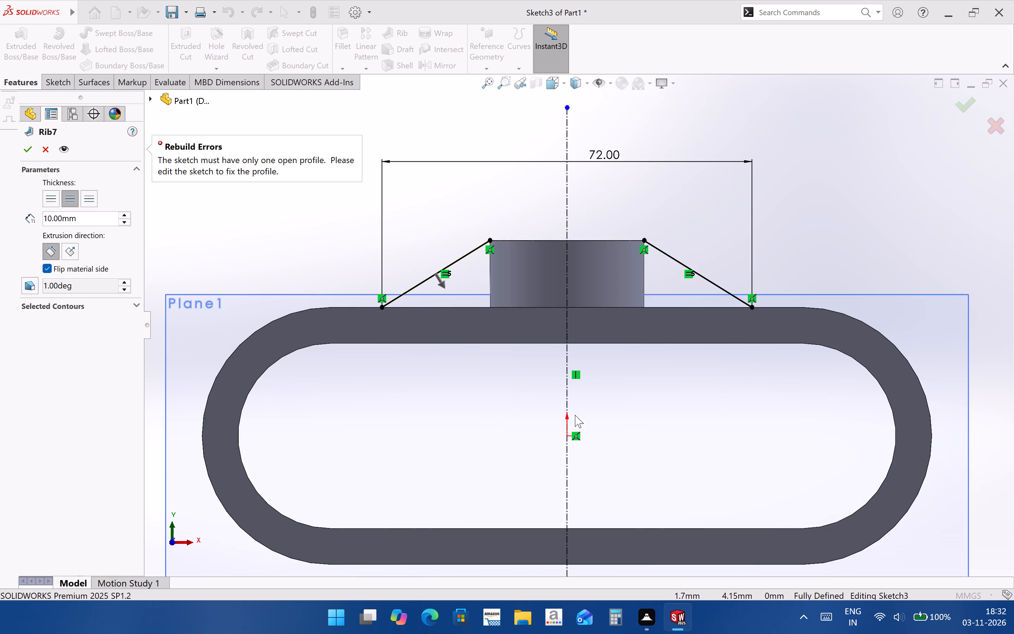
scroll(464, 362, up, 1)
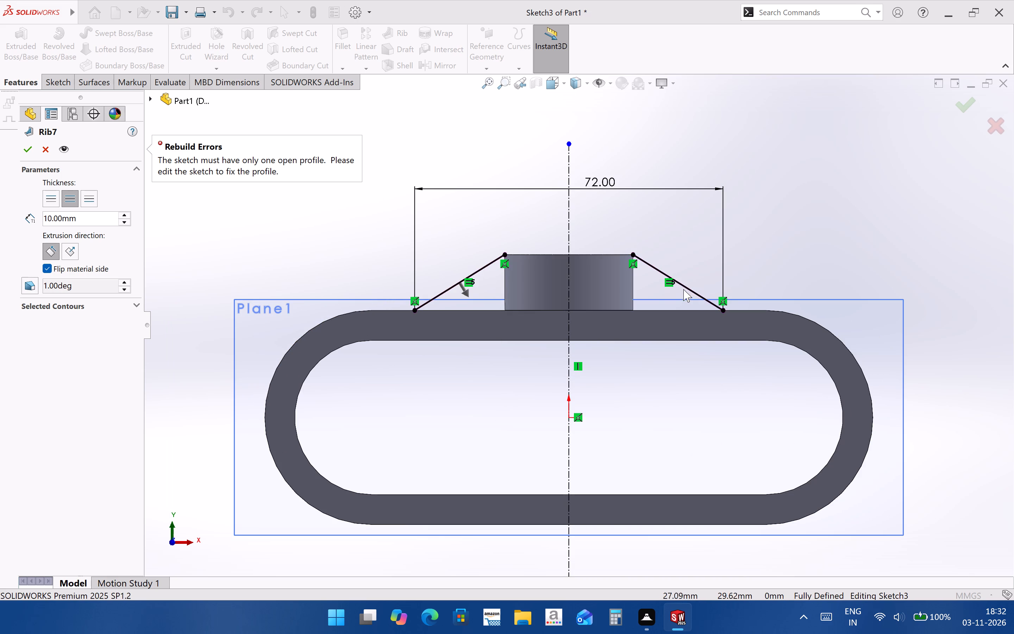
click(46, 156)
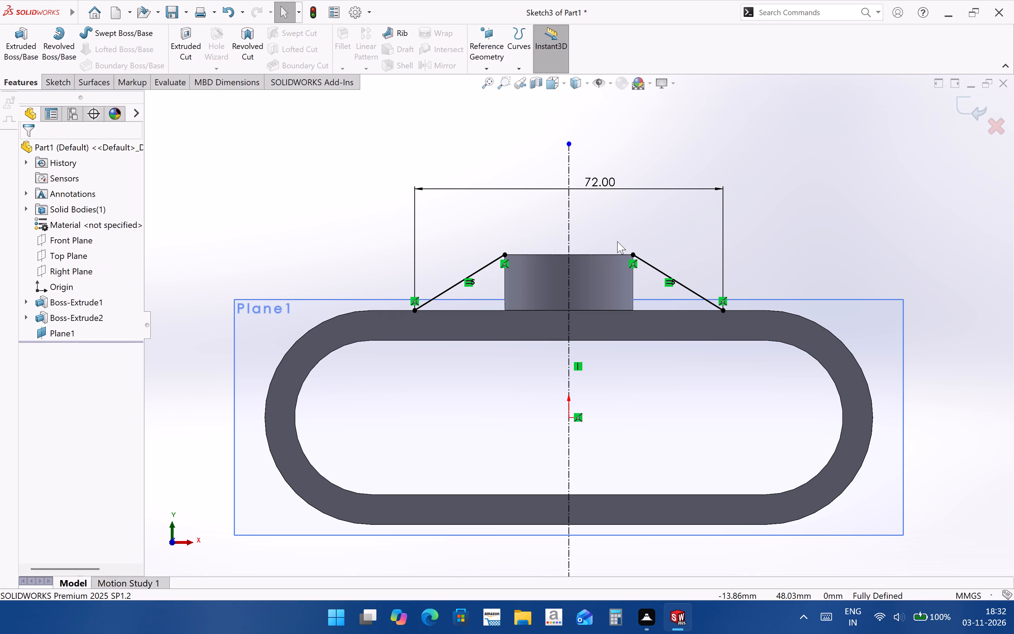
Delete the slanted line on the +X side of the boss from Sketch3, along with its associated dimension.
click(691, 289)
key(Delete)
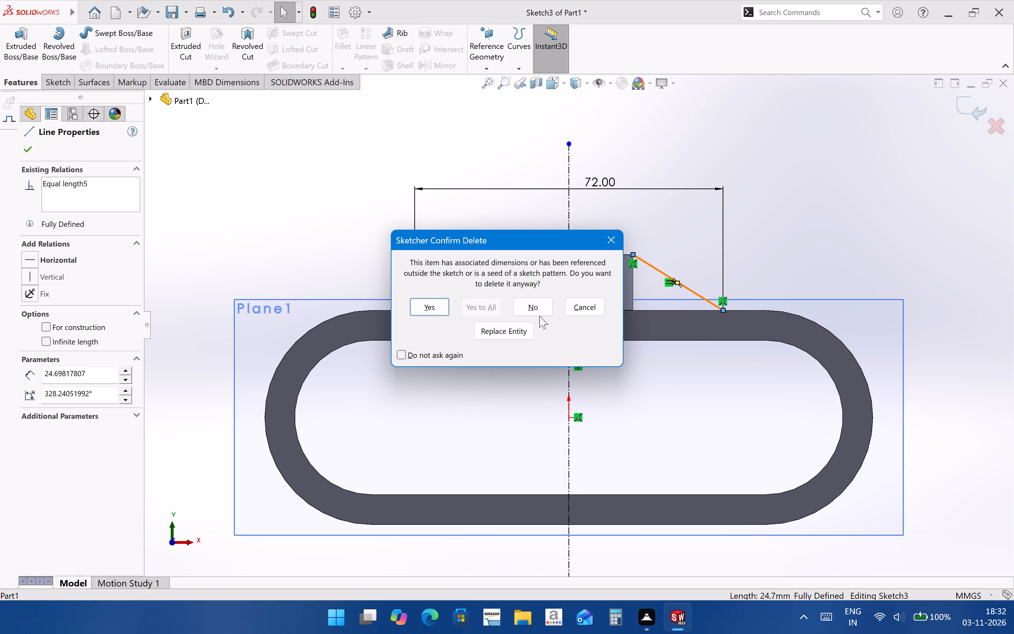
click(417, 309)
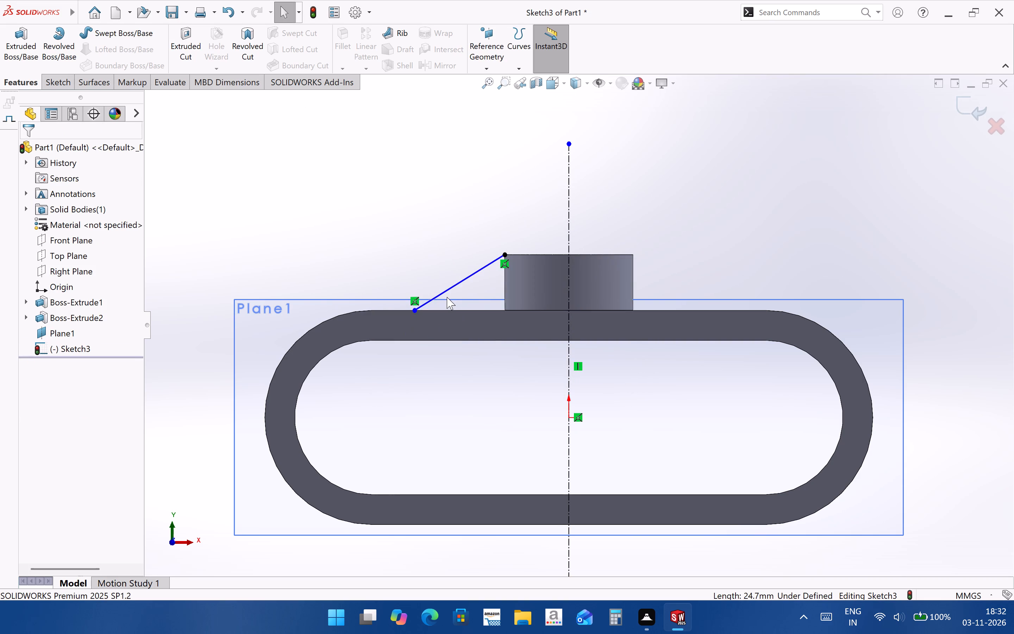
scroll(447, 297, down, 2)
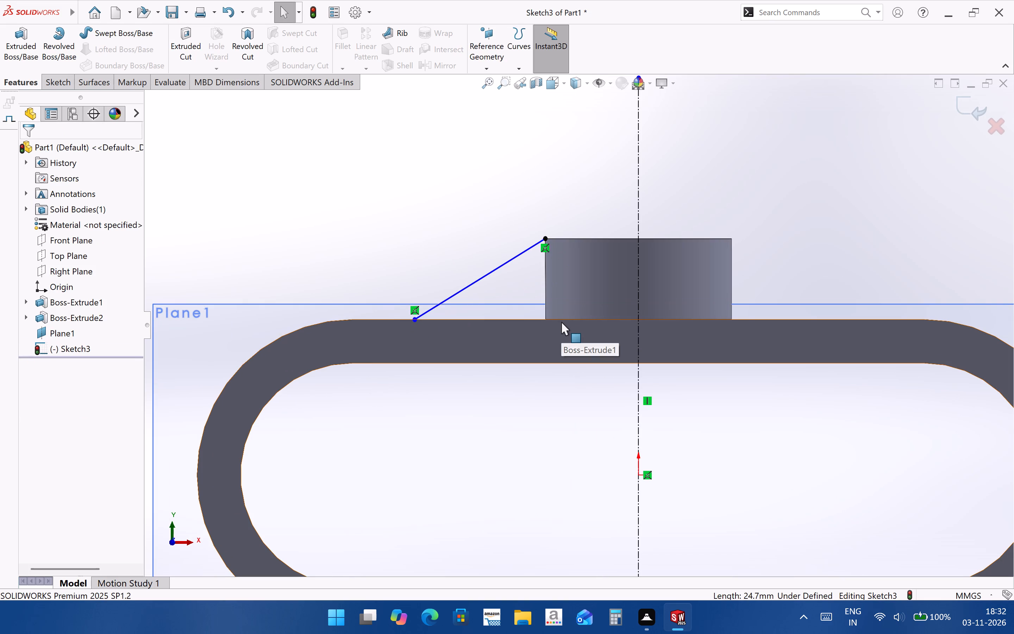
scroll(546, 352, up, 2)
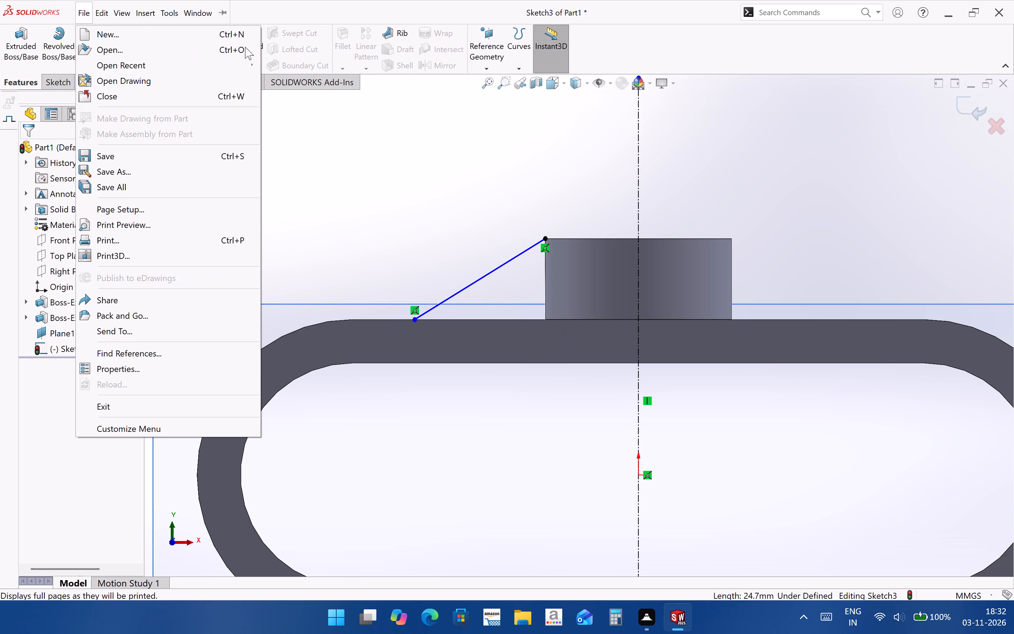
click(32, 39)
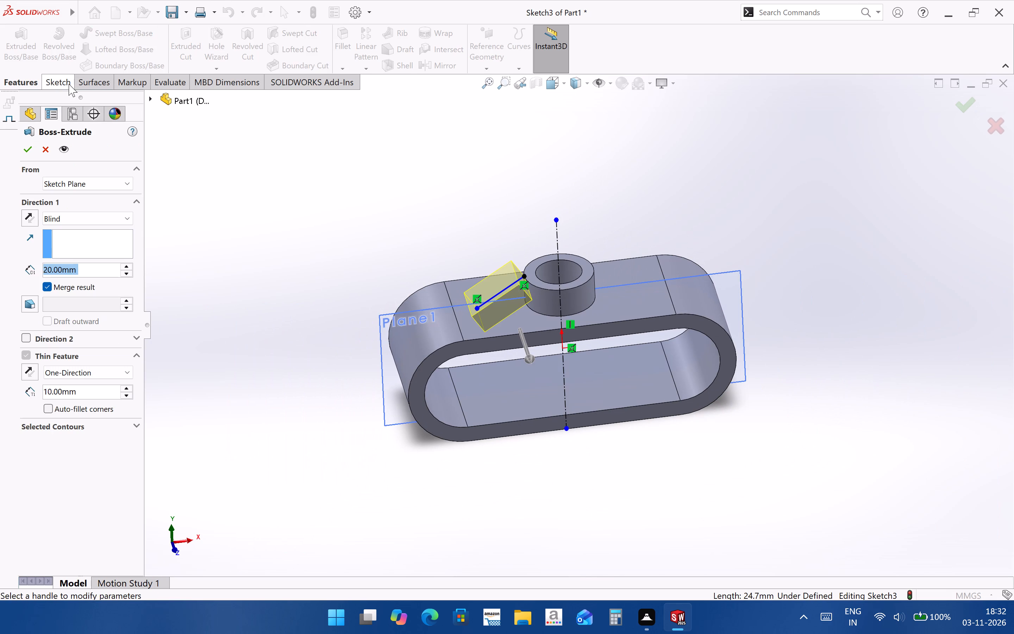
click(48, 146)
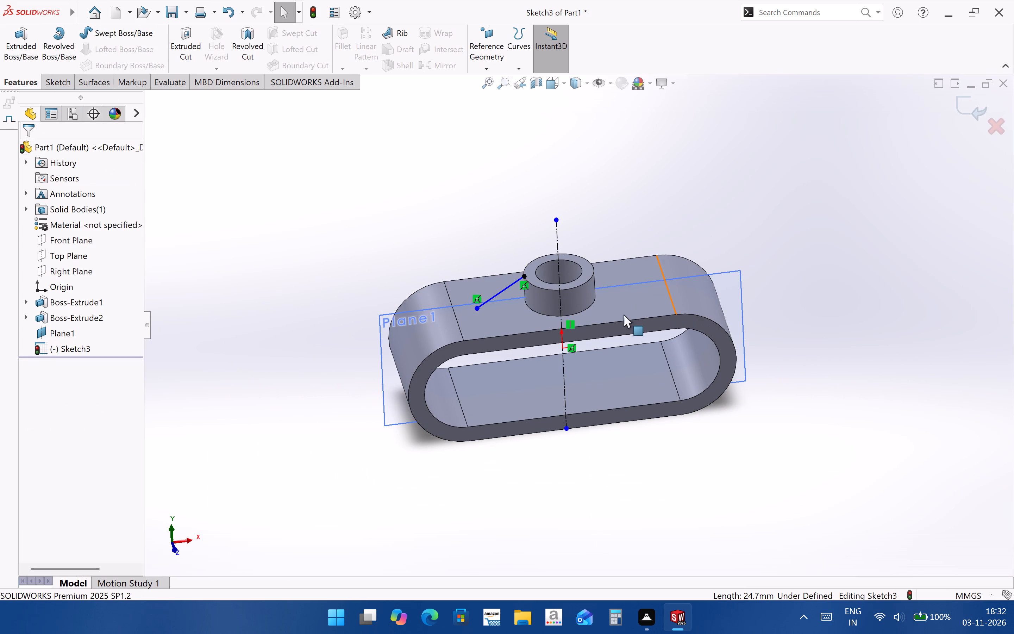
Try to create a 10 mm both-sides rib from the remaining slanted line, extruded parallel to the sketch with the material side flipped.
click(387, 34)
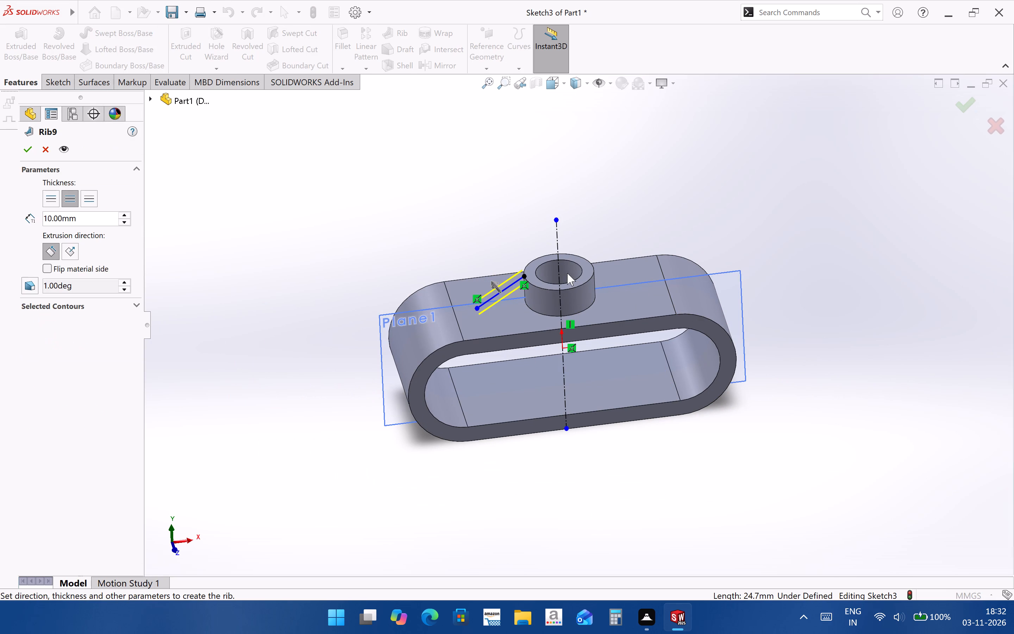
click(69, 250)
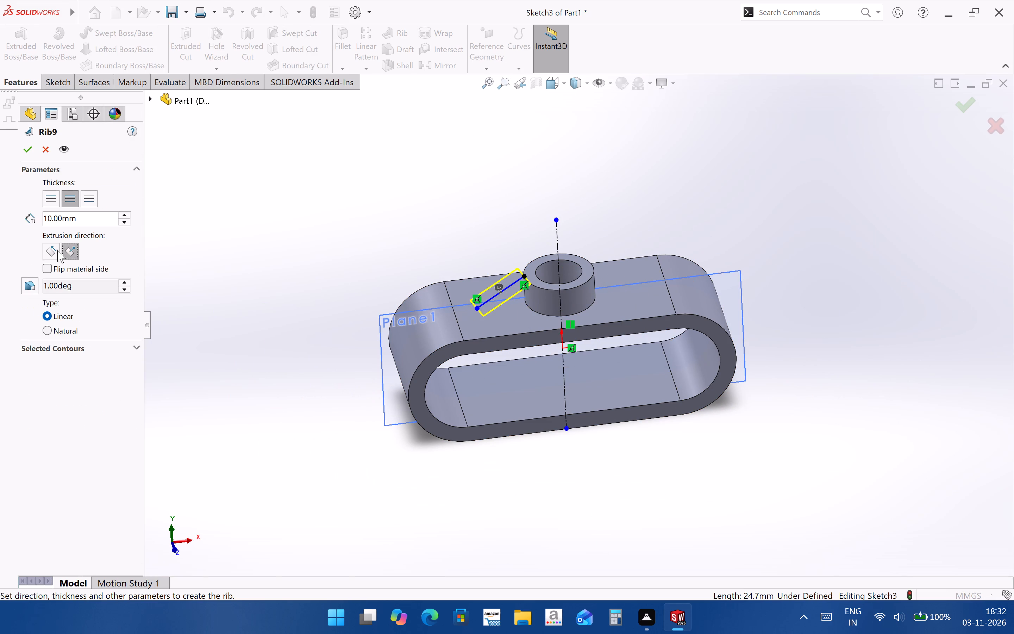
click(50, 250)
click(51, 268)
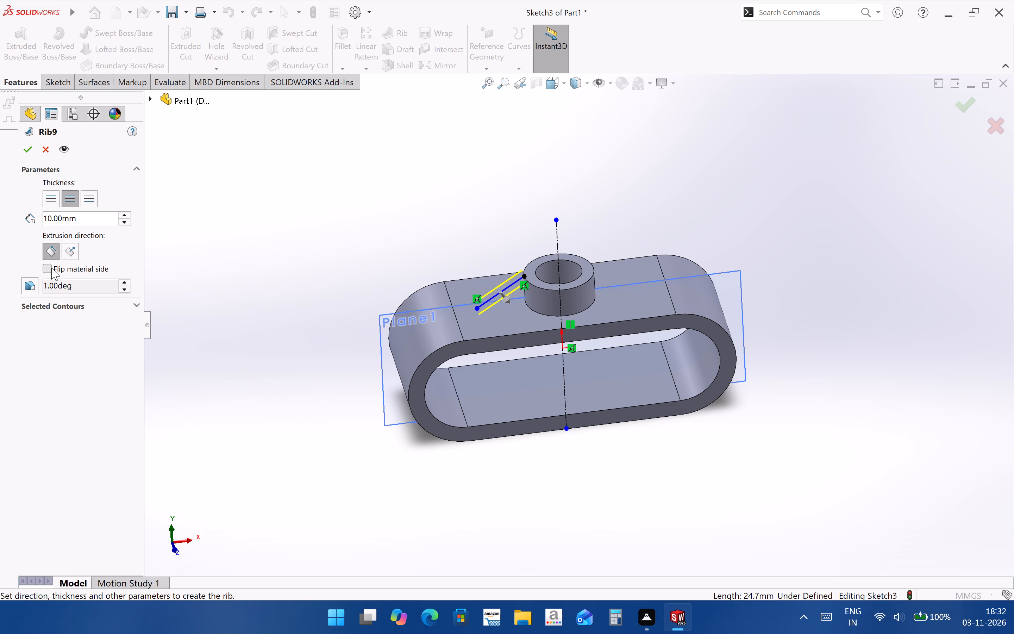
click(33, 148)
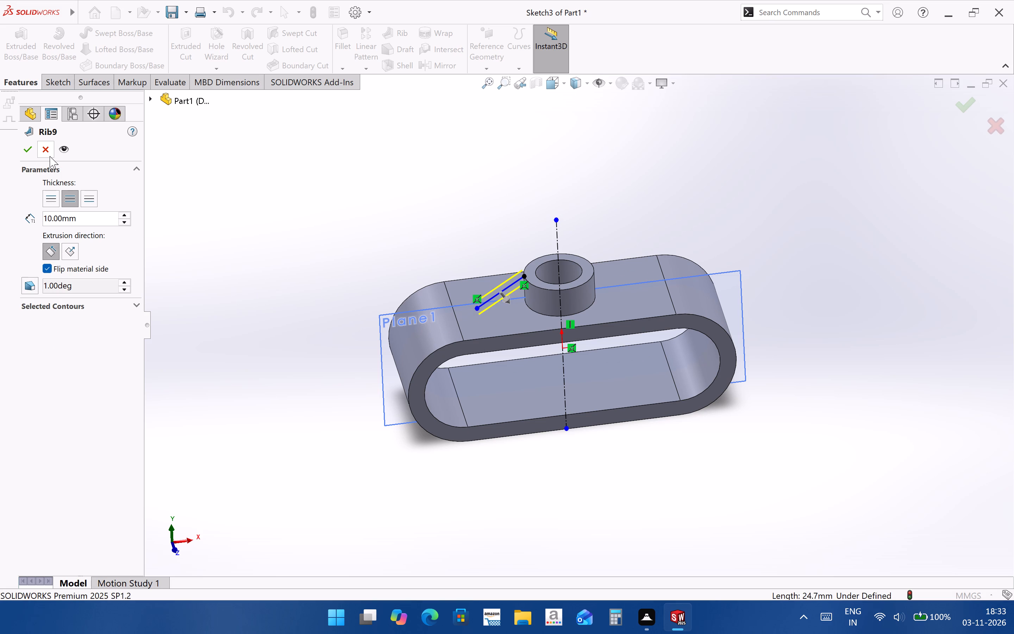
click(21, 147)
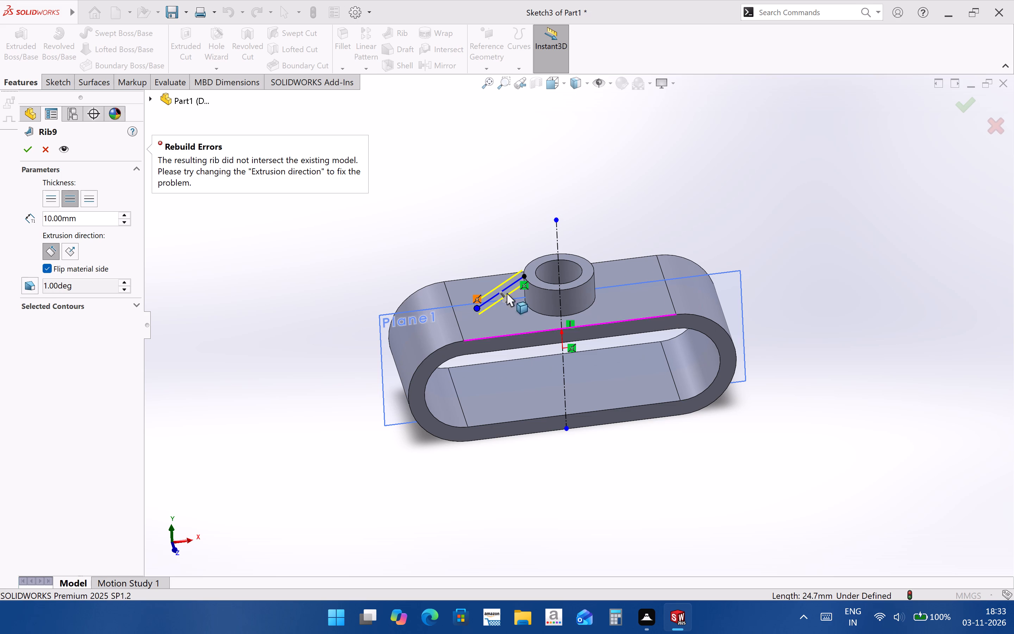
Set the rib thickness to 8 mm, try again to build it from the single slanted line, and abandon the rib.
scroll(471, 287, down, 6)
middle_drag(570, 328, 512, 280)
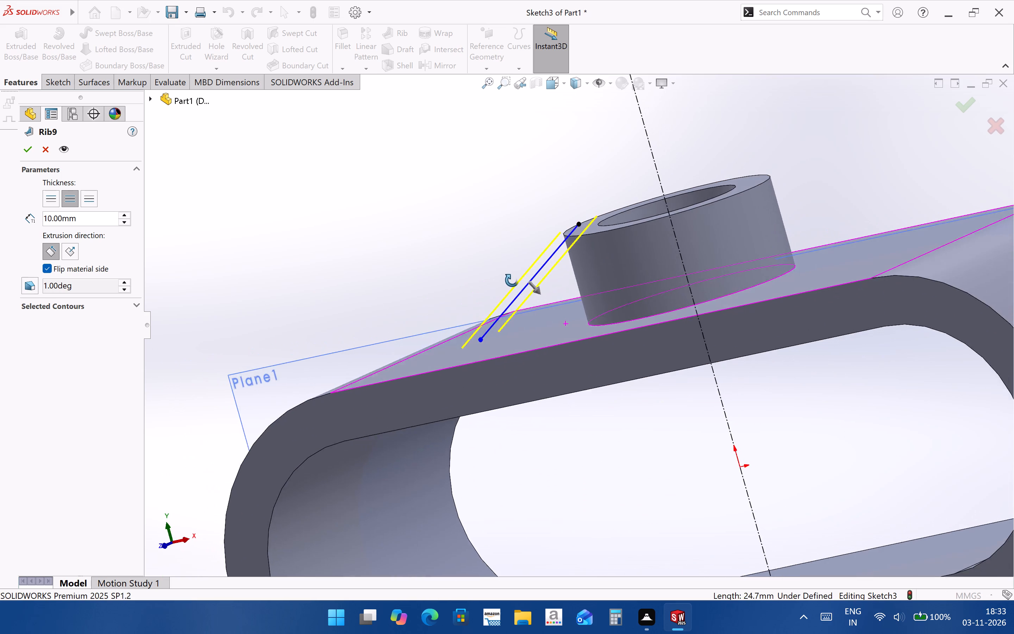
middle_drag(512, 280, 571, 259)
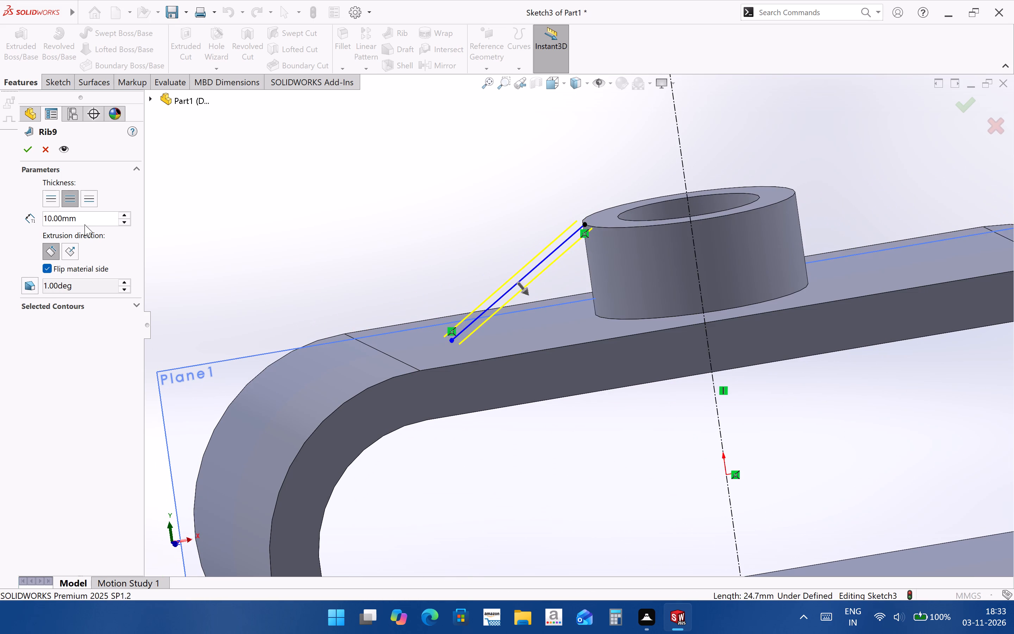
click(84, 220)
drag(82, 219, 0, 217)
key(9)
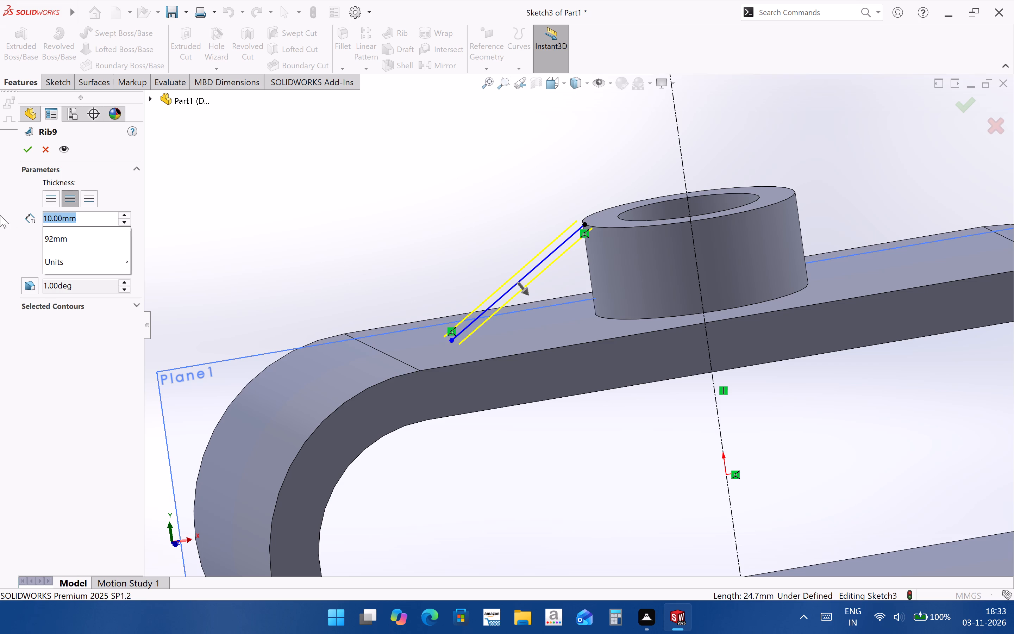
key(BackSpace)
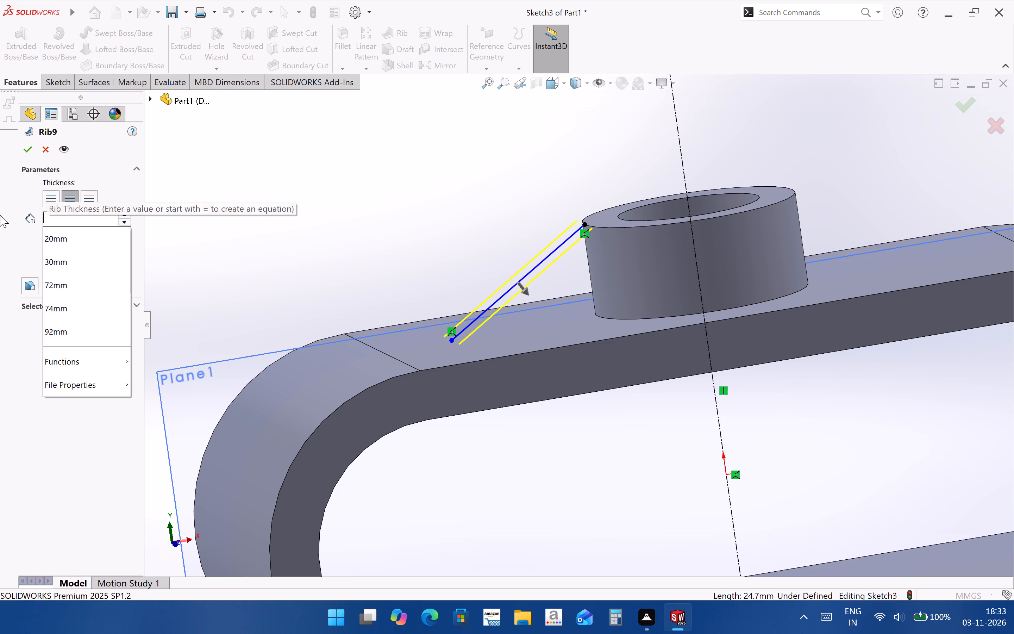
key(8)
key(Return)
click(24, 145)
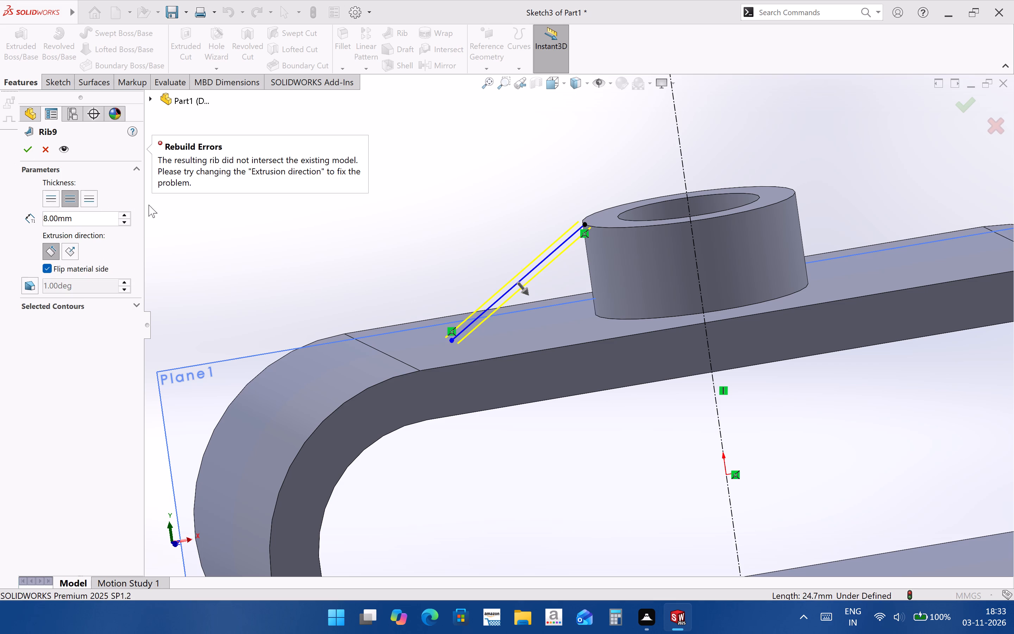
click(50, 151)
Dimension the slanted line's lower endpoint 36 mm from the vertical centreline, working square-on to Plane1.
scroll(587, 383, up, 3)
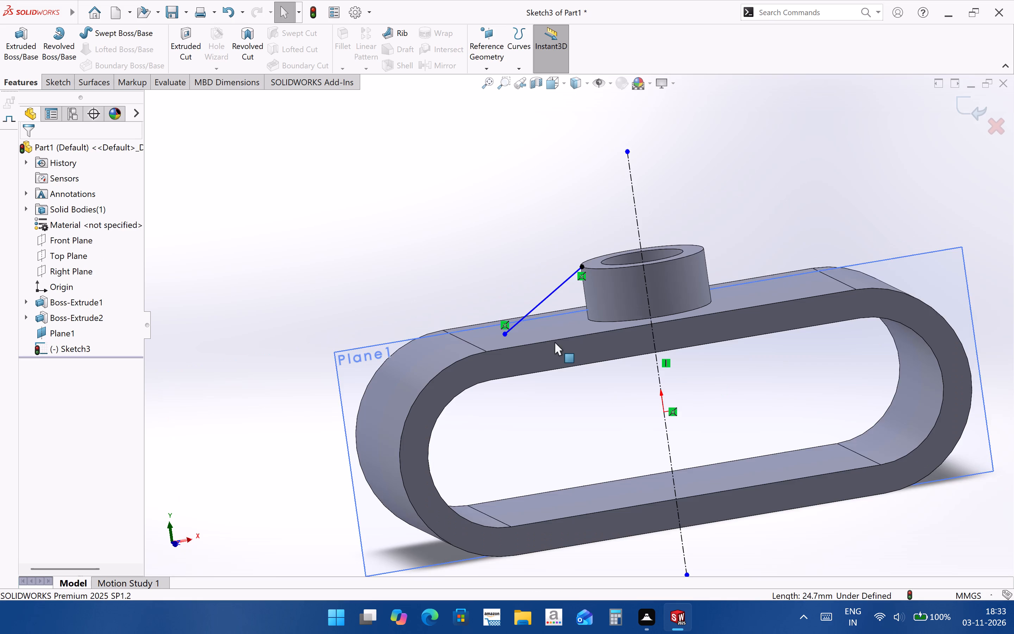
middle_drag(569, 348, 565, 366)
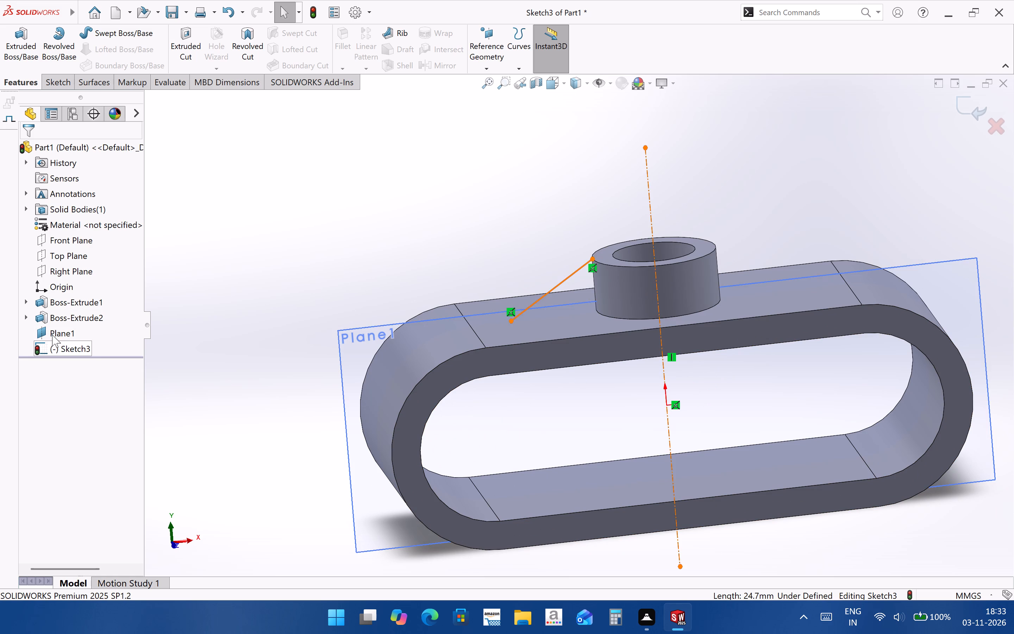
click(52, 335)
key(ctrl+8)
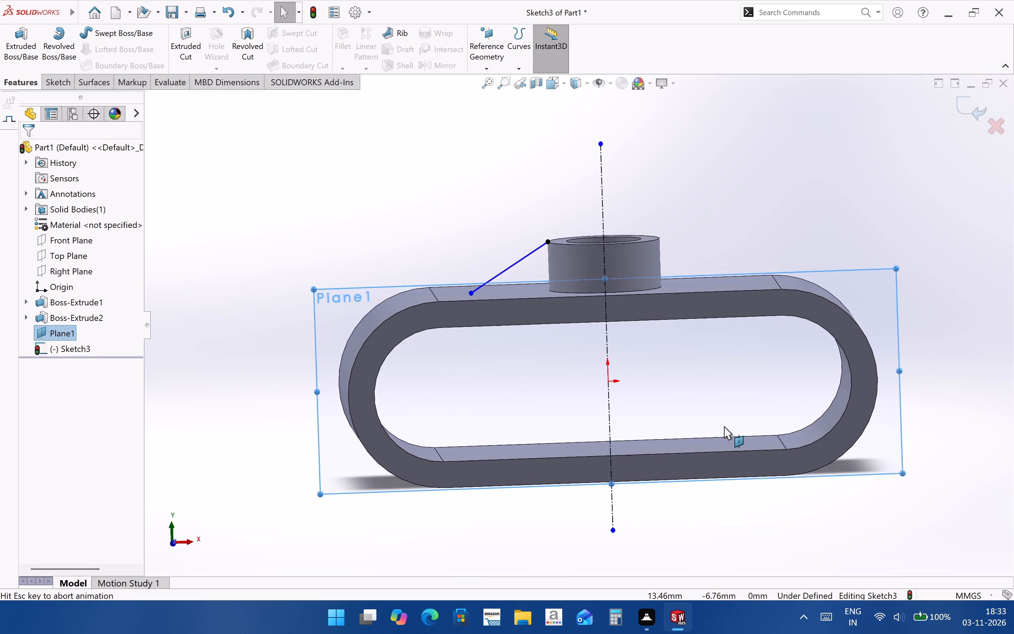
scroll(533, 248, down, 2)
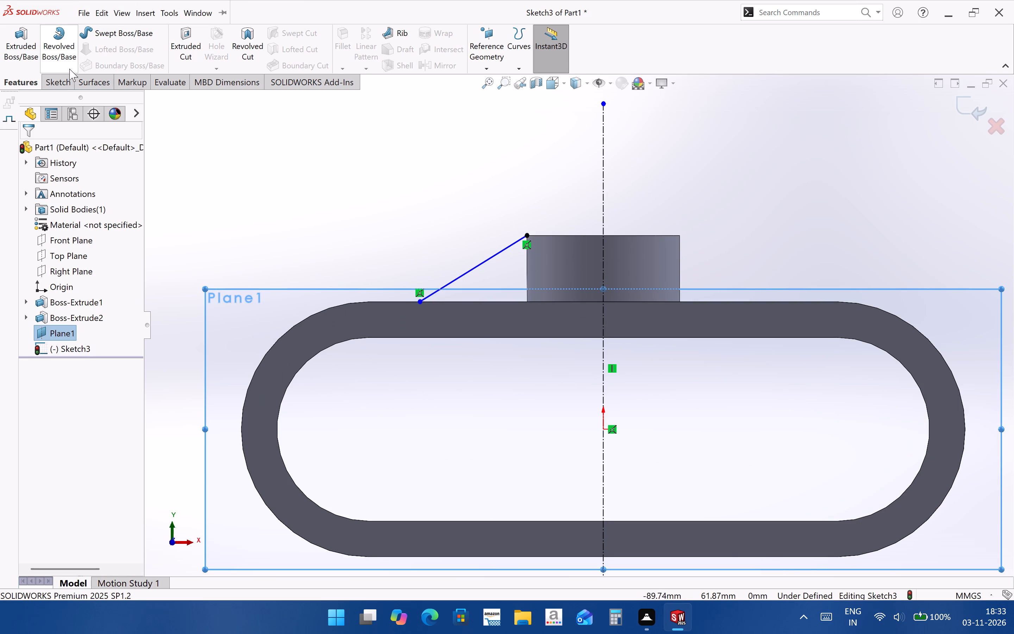
click(72, 81)
click(54, 39)
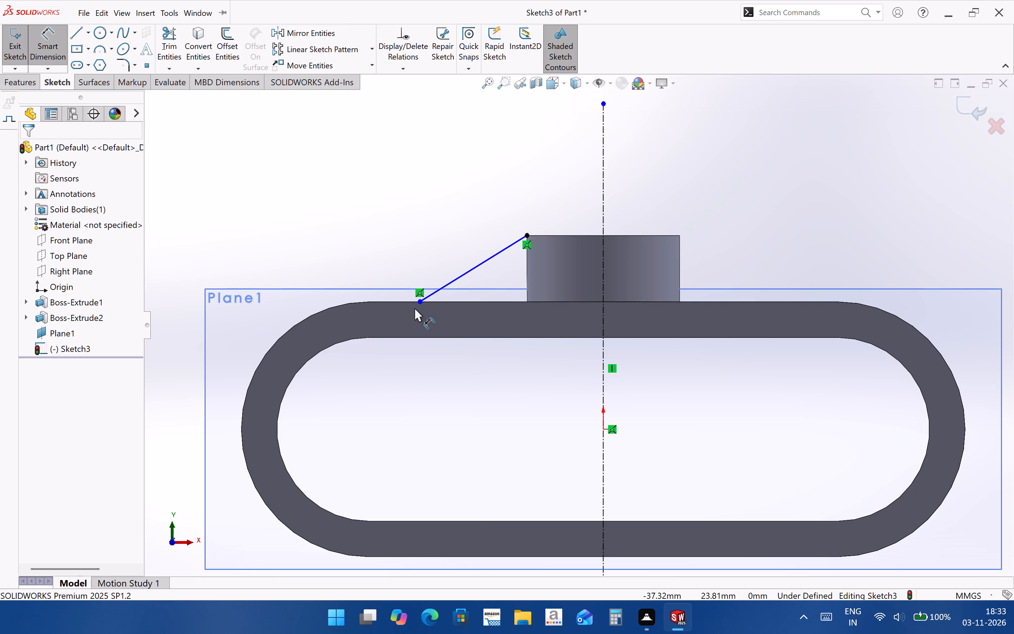
click(420, 303)
click(602, 200)
click(491, 183)
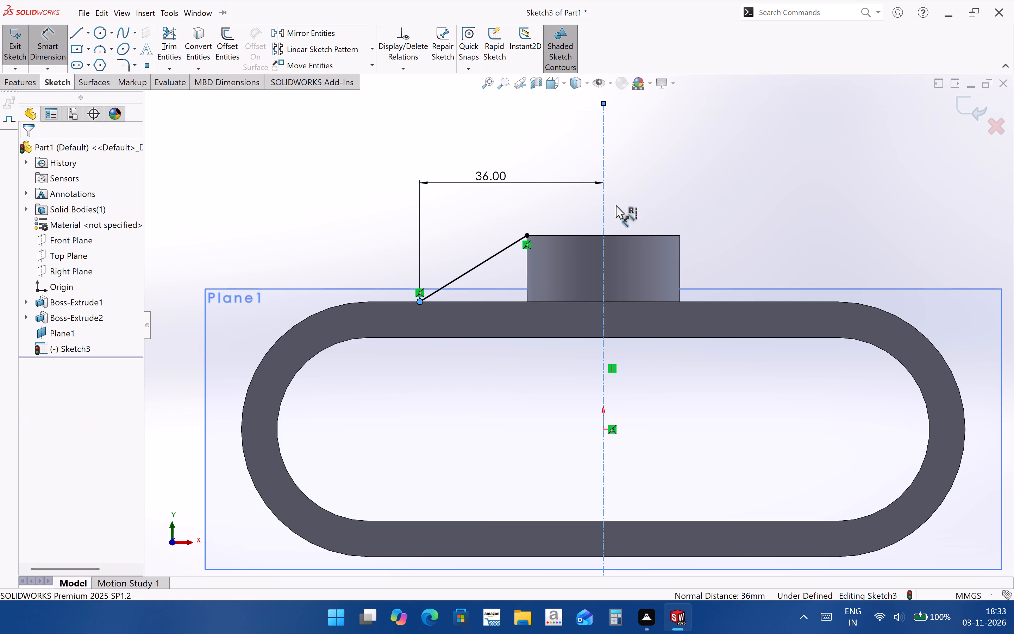
text(72/2)
key(Return)
click(741, 148)
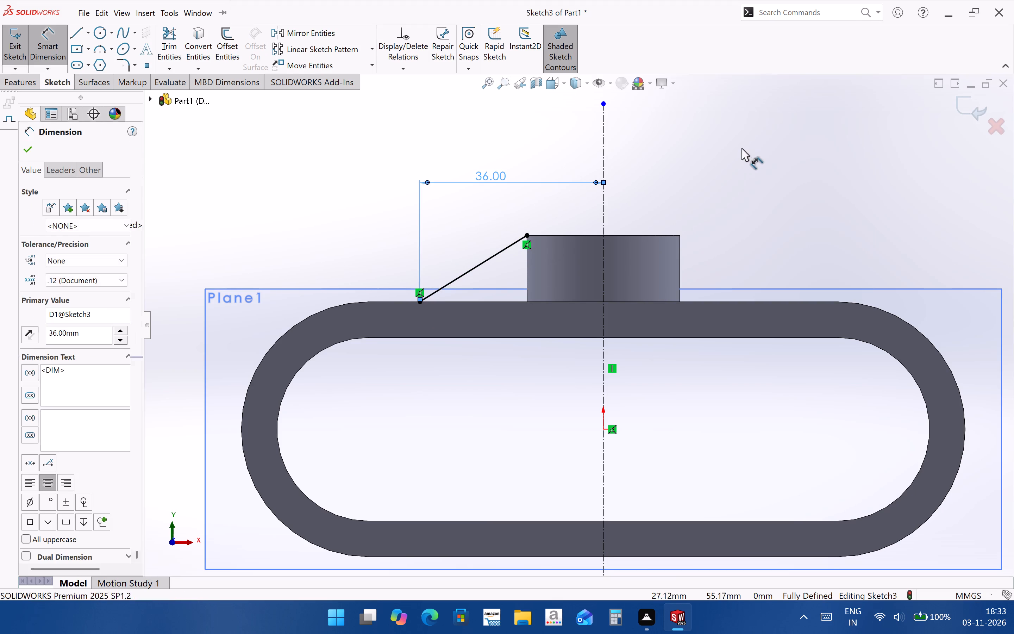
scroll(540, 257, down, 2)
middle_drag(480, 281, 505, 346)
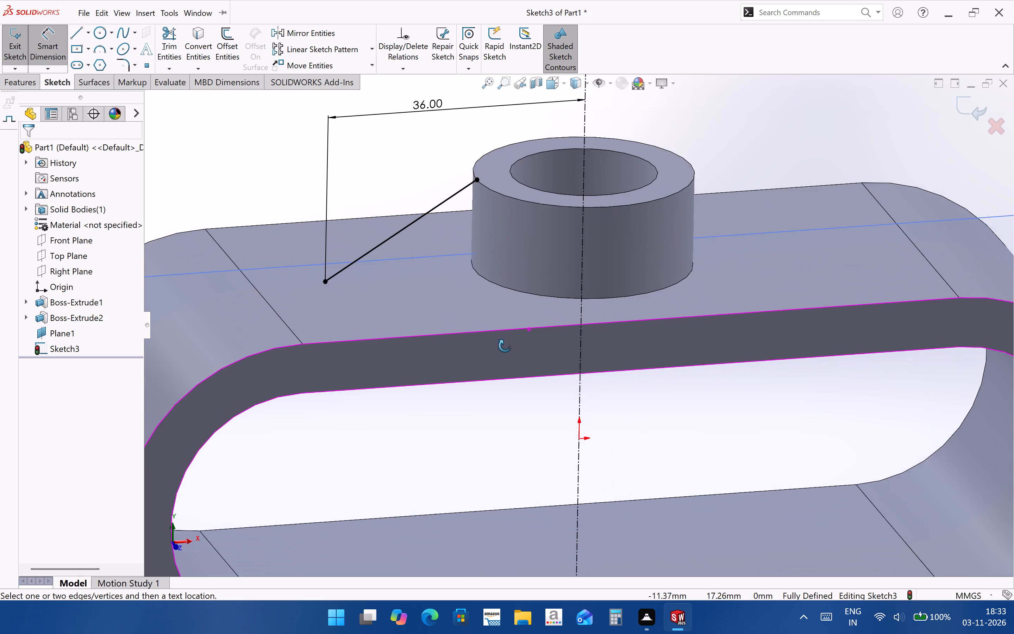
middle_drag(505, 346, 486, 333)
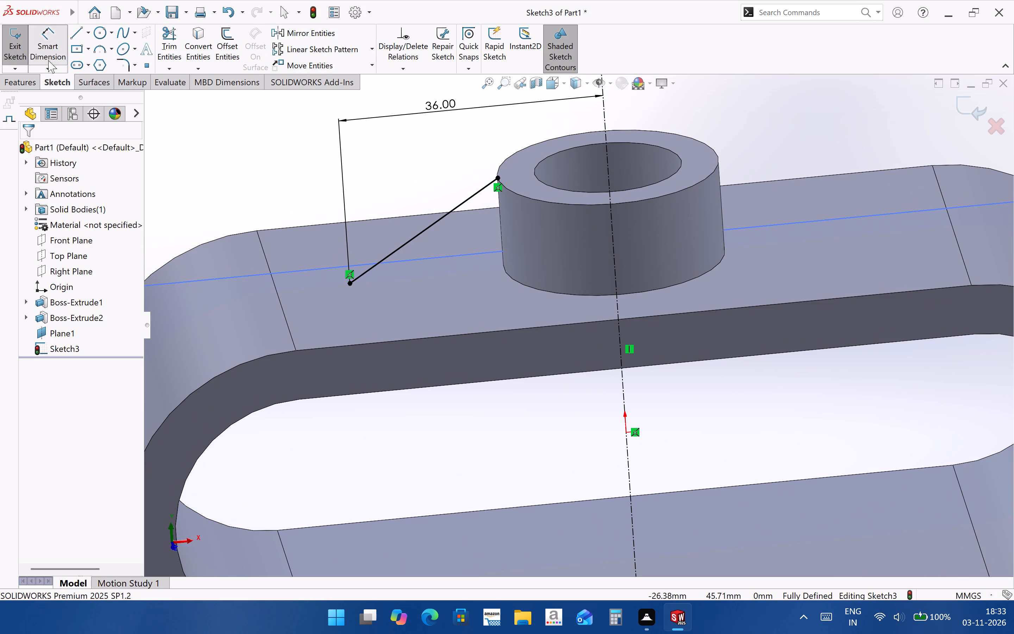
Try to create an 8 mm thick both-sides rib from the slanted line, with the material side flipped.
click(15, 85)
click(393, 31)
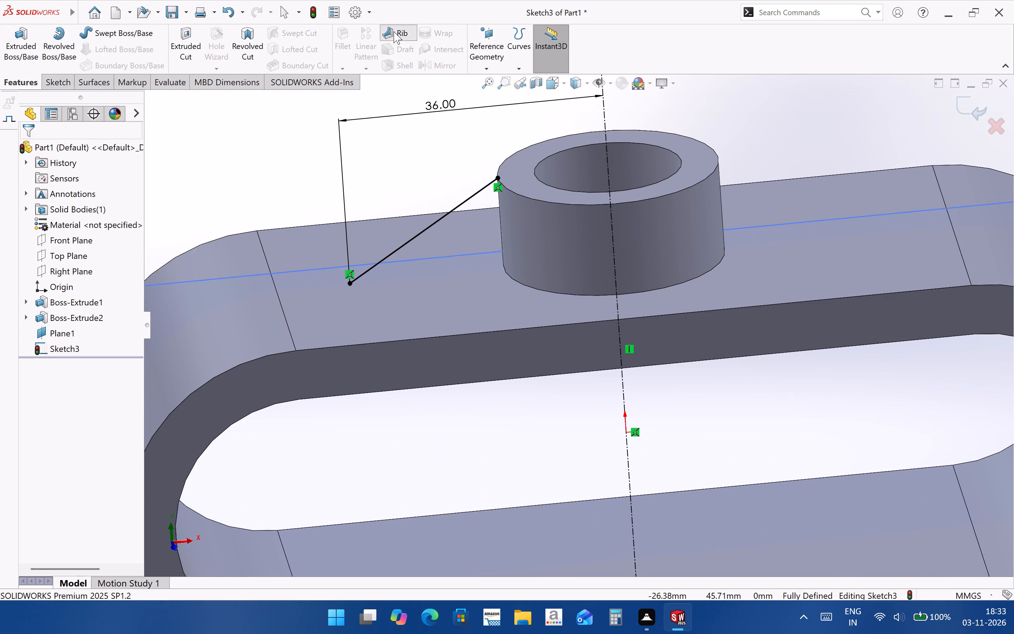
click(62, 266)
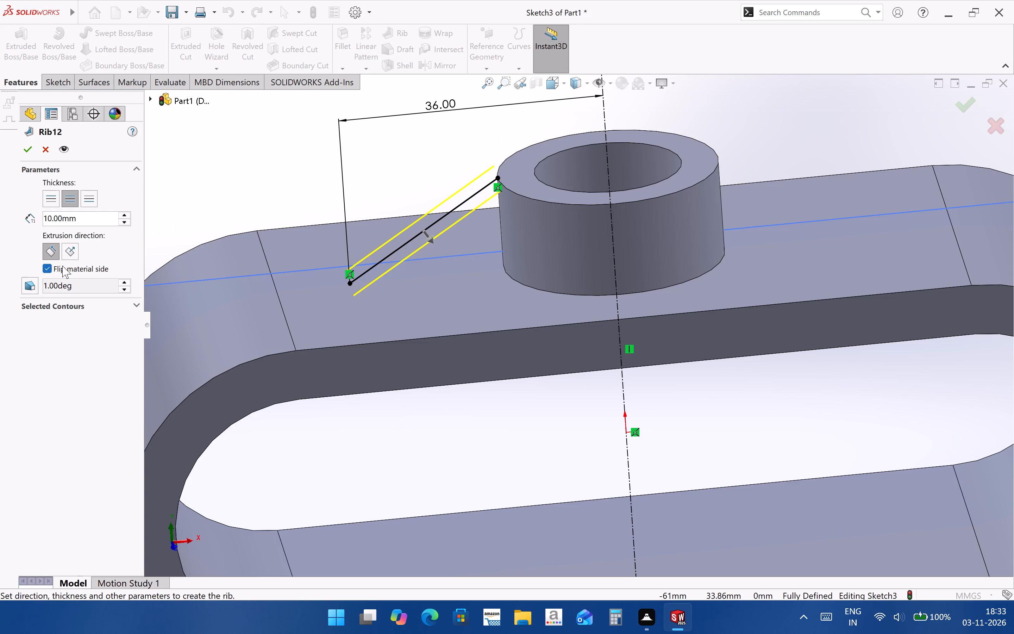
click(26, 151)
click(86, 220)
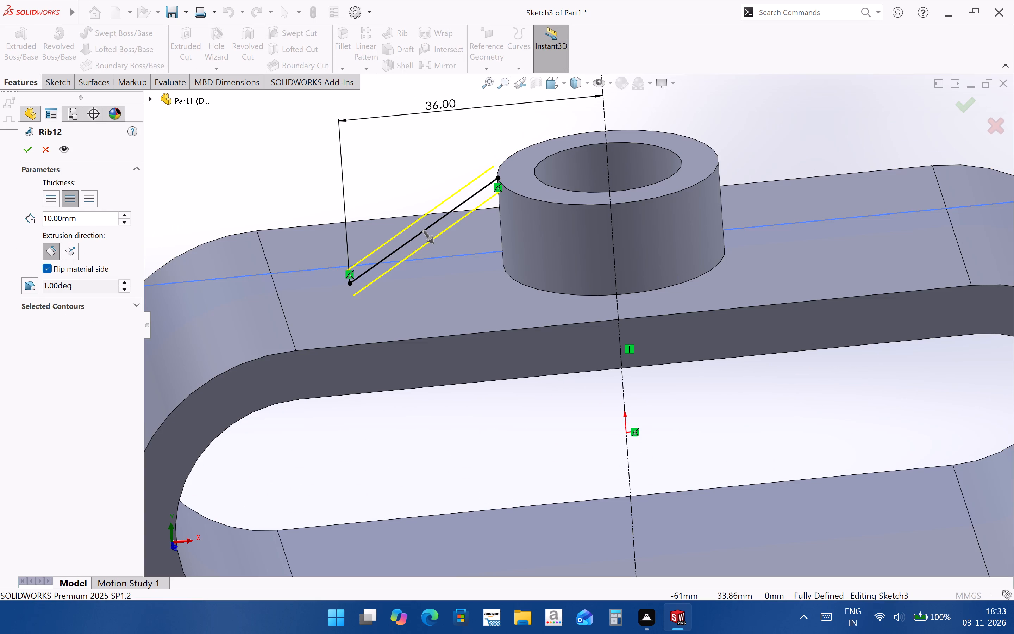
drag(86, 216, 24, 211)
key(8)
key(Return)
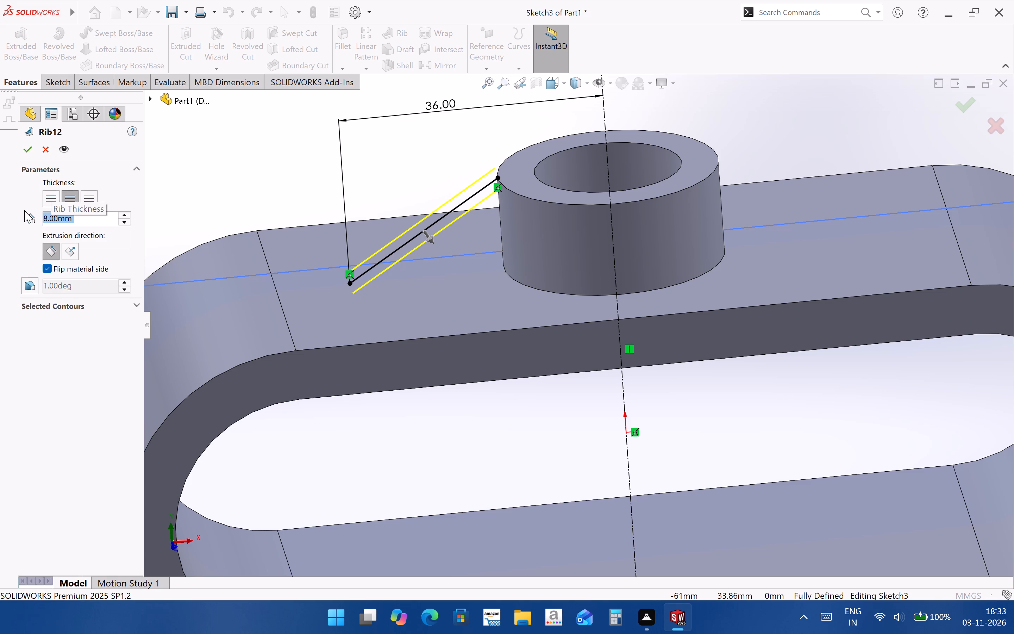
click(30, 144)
Examine the rib preview and the slanted line's contact with the boss and ring from several angles.
scroll(552, 259, up, 3)
middle_drag(552, 277, 543, 237)
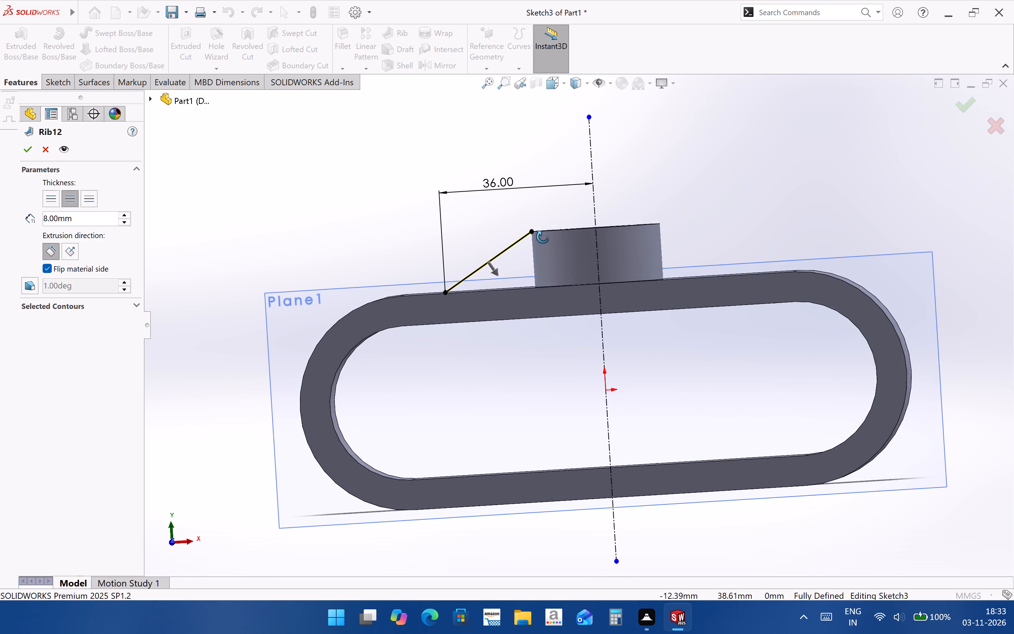
middle_drag(543, 237, 544, 240)
scroll(533, 225, down, 5)
middle_drag(555, 319, 572, 344)
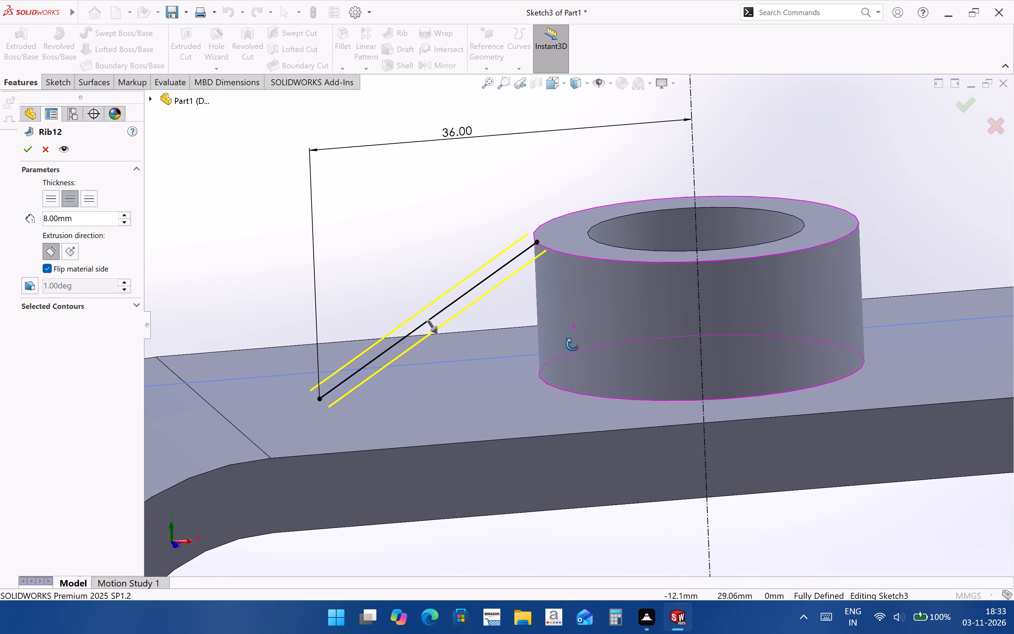
middle_drag(572, 344, 631, 371)
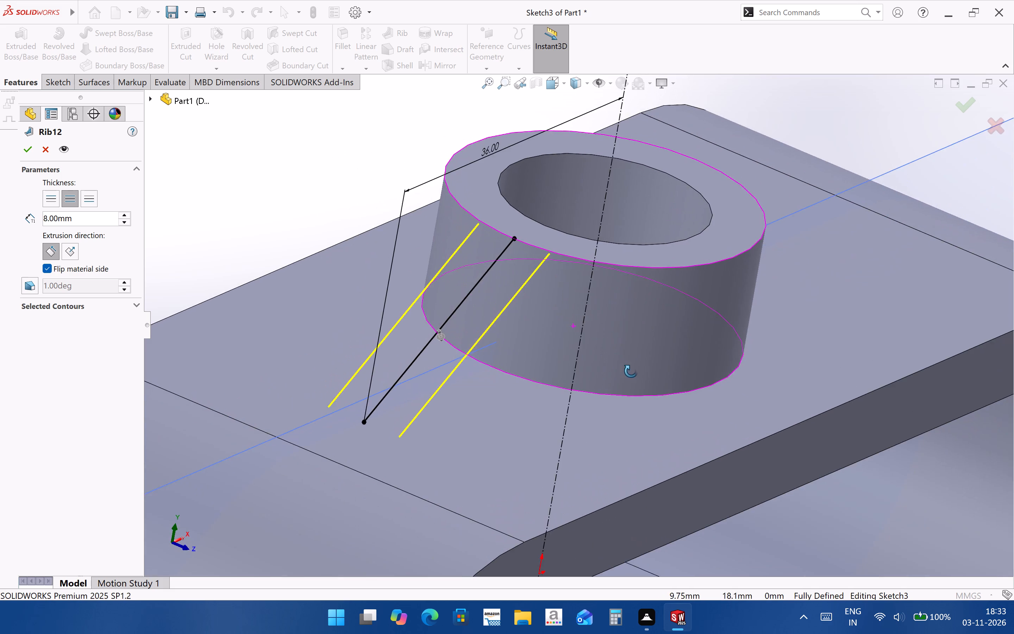
middle_drag(631, 371, 573, 362)
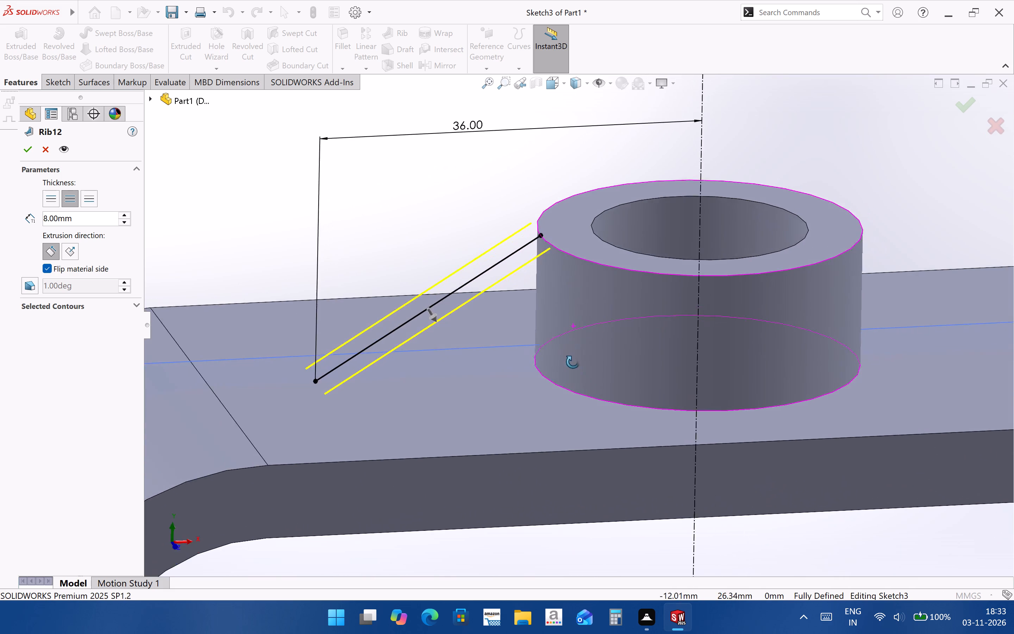
middle_drag(573, 362, 570, 487)
scroll(457, 308, up, 2)
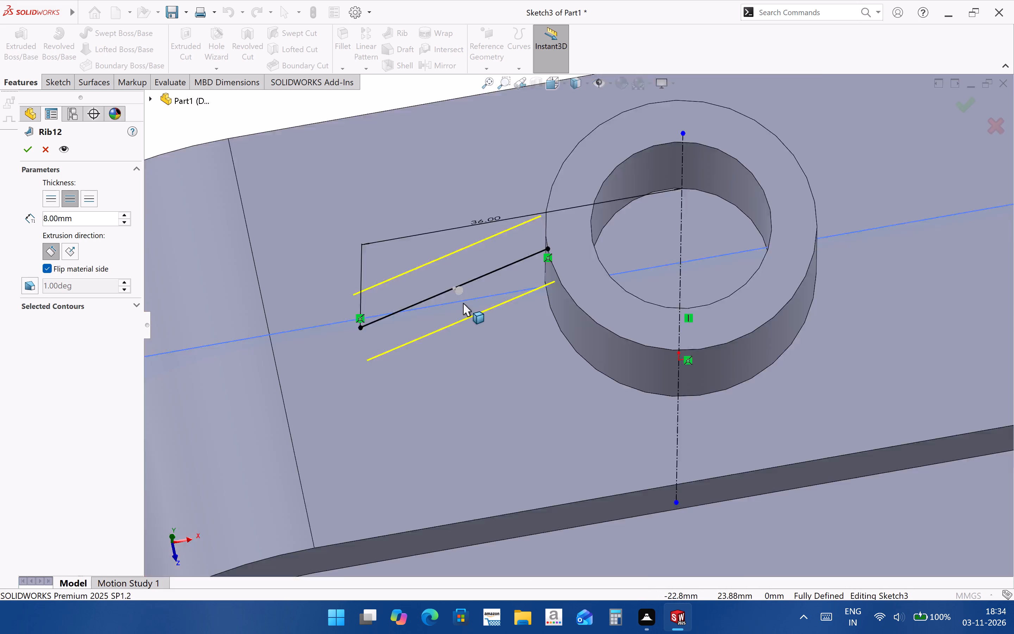
scroll(463, 303, up, 2)
middle_drag(471, 337, 501, 385)
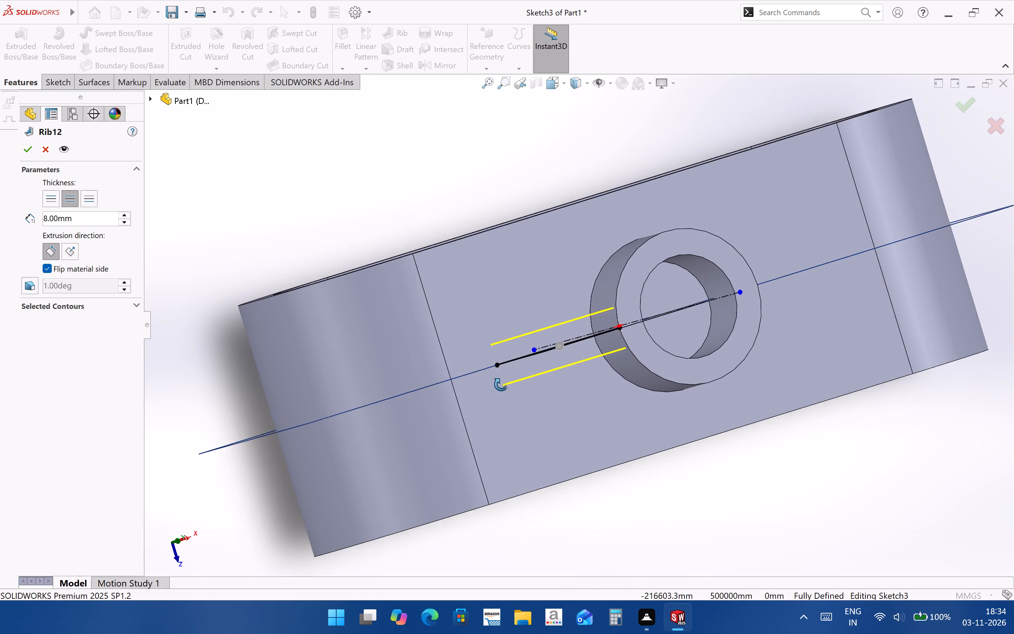
middle_drag(501, 385, 467, 298)
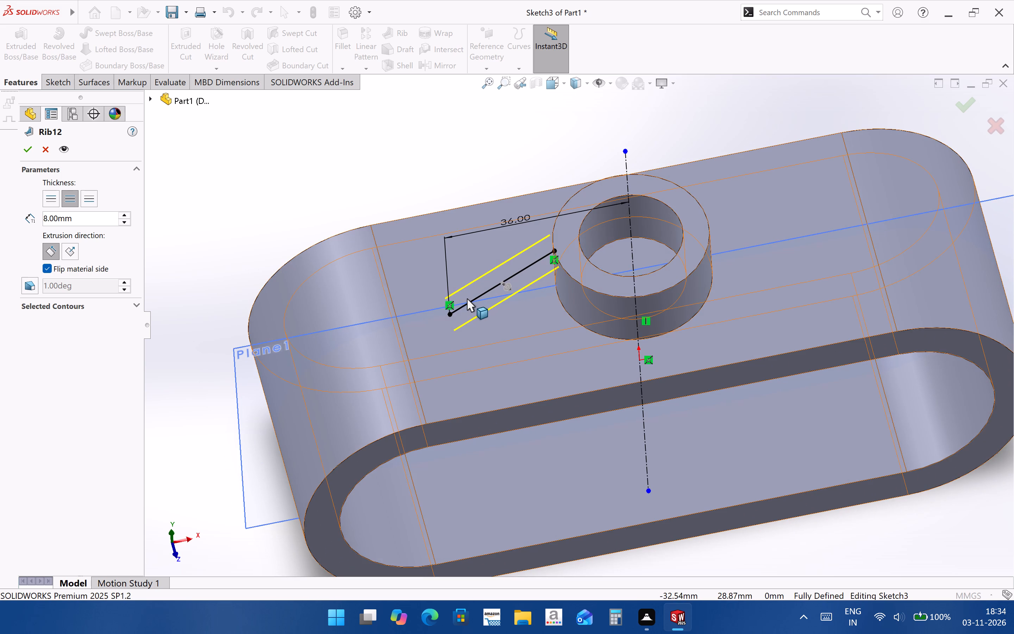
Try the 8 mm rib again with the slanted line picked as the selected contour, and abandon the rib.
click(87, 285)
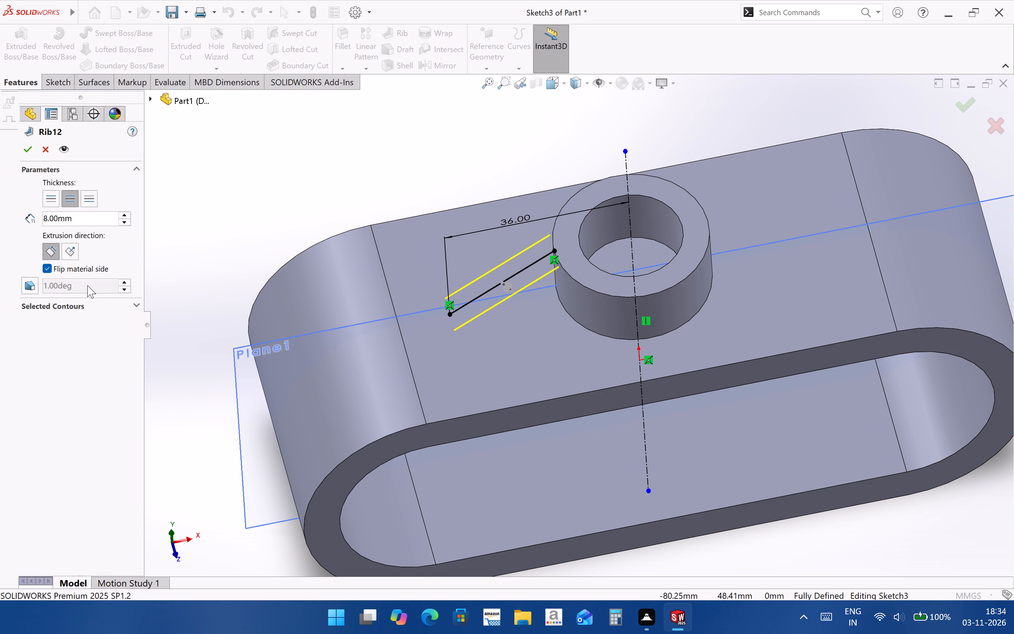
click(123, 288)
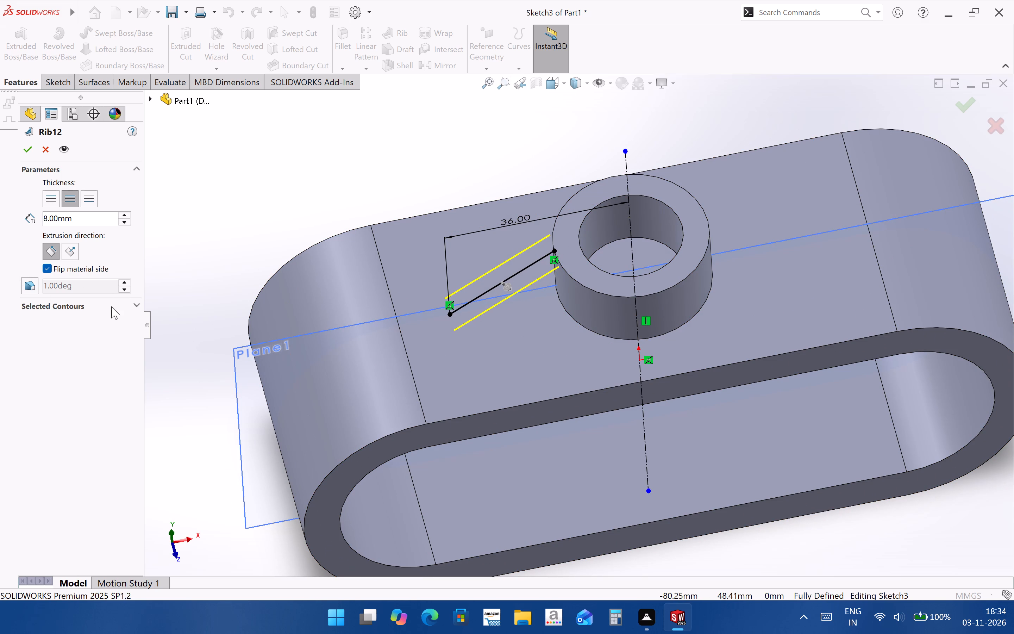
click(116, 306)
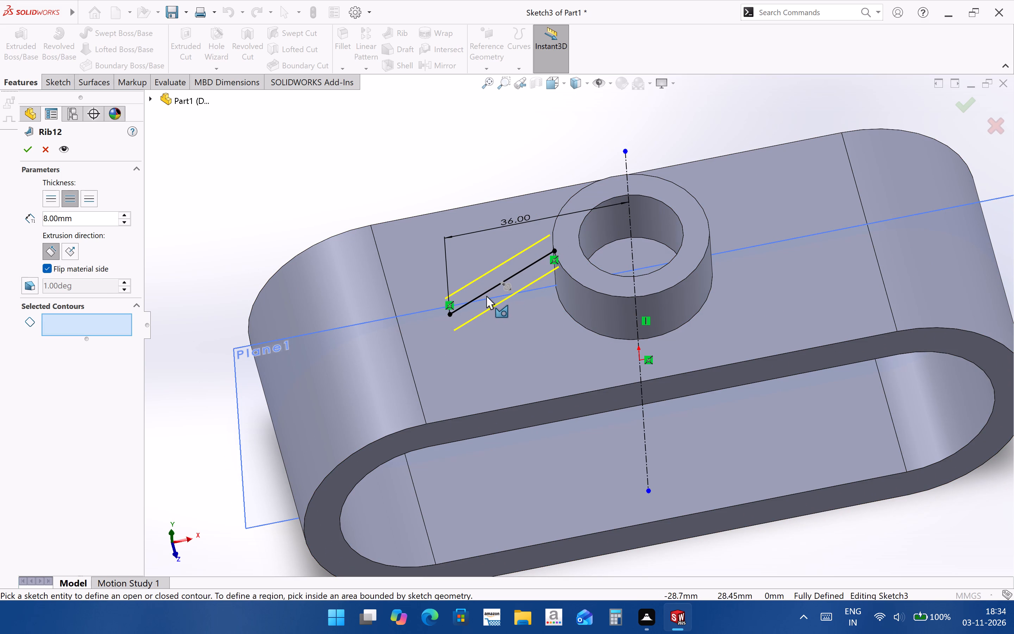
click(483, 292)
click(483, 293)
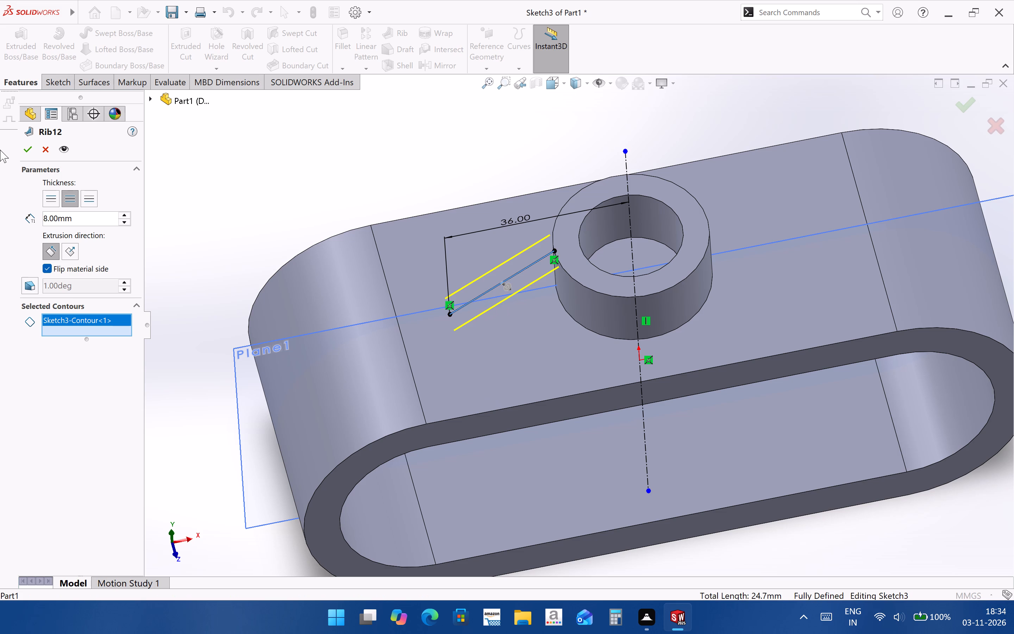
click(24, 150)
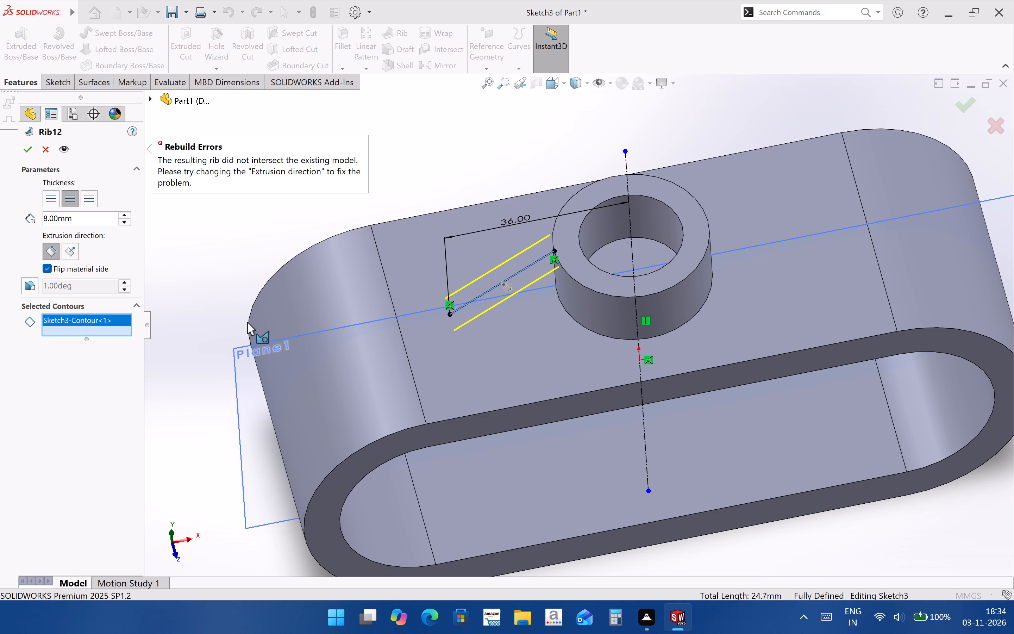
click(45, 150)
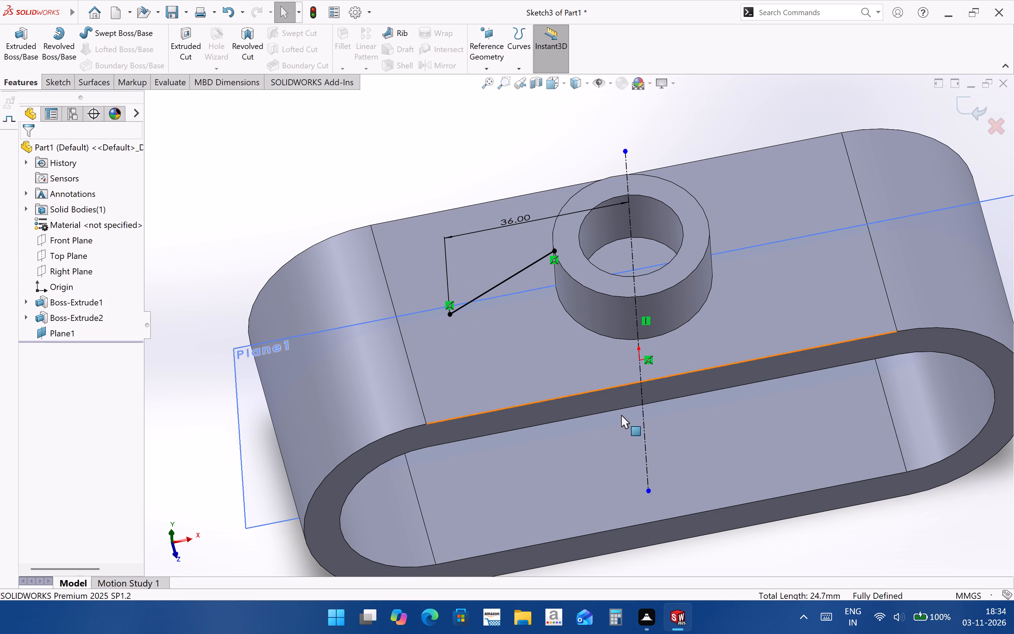
Delete the slanted line beside the boss from Sketch3 along with its associated dimension, viewing the sketch square-on.
click(605, 404)
key(ctrl+8)
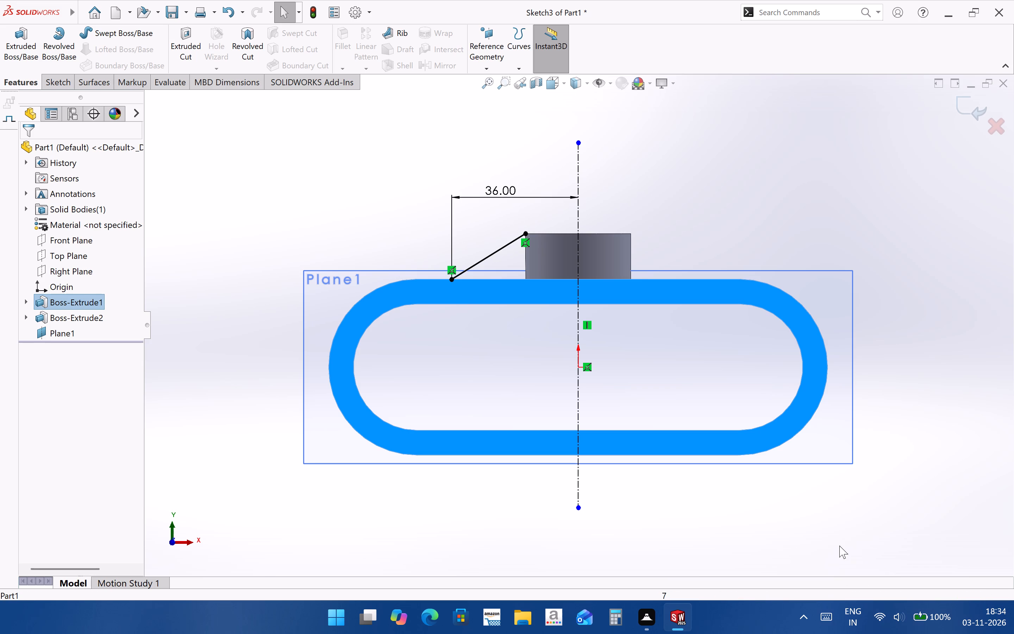
click(839, 546)
scroll(381, 165, down, 2)
scroll(524, 240, down, 1)
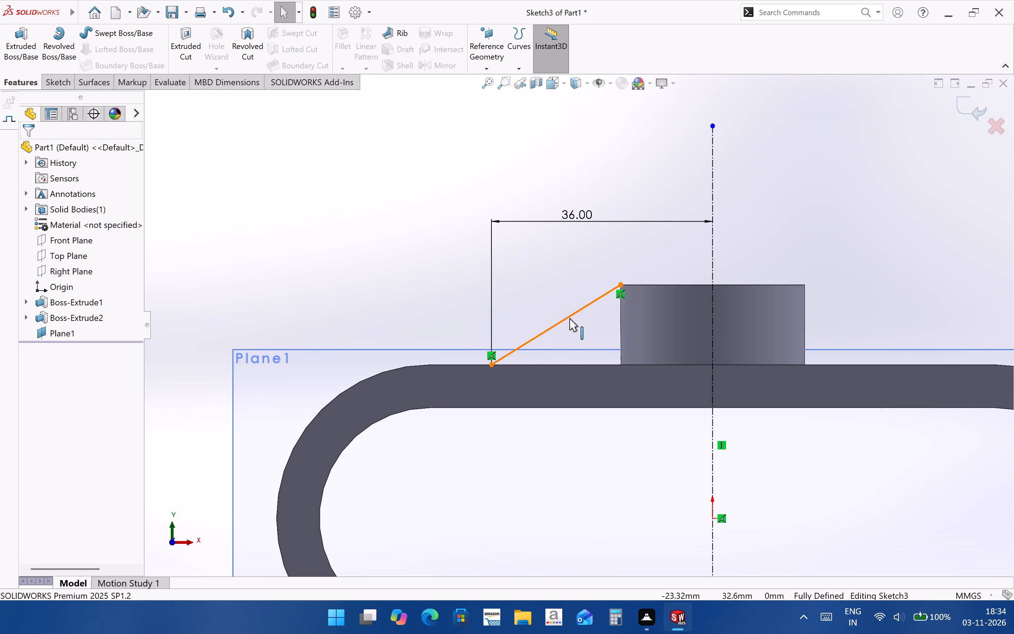
click(569, 318)
key(Delete)
click(423, 309)
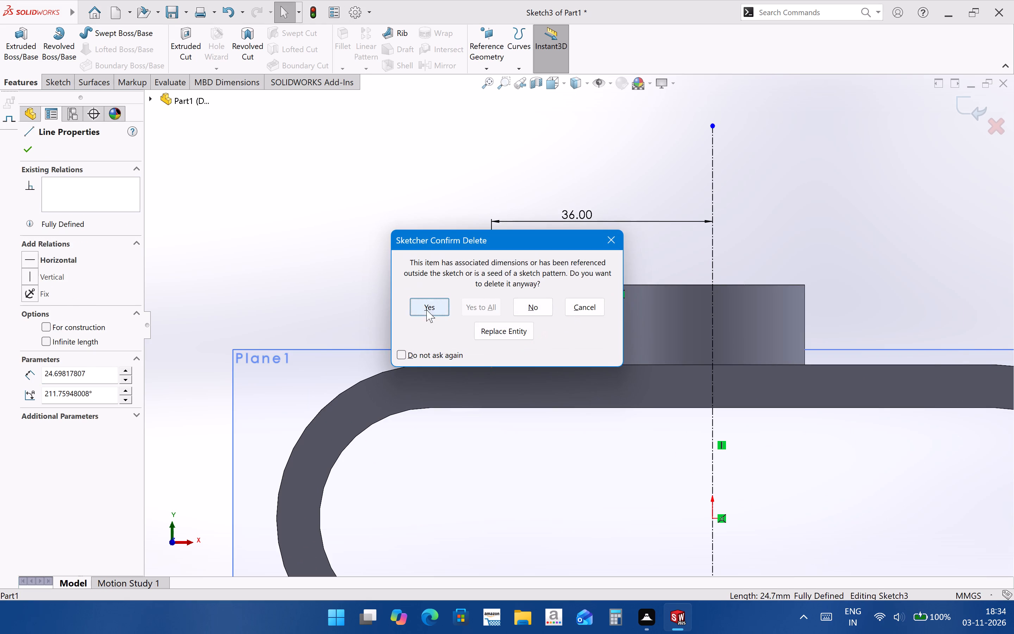
Sketch a slanted line from the ring's top edge, about 35 mm from the centreline on the -X side, to the boss's side just below its top corner.
click(65, 85)
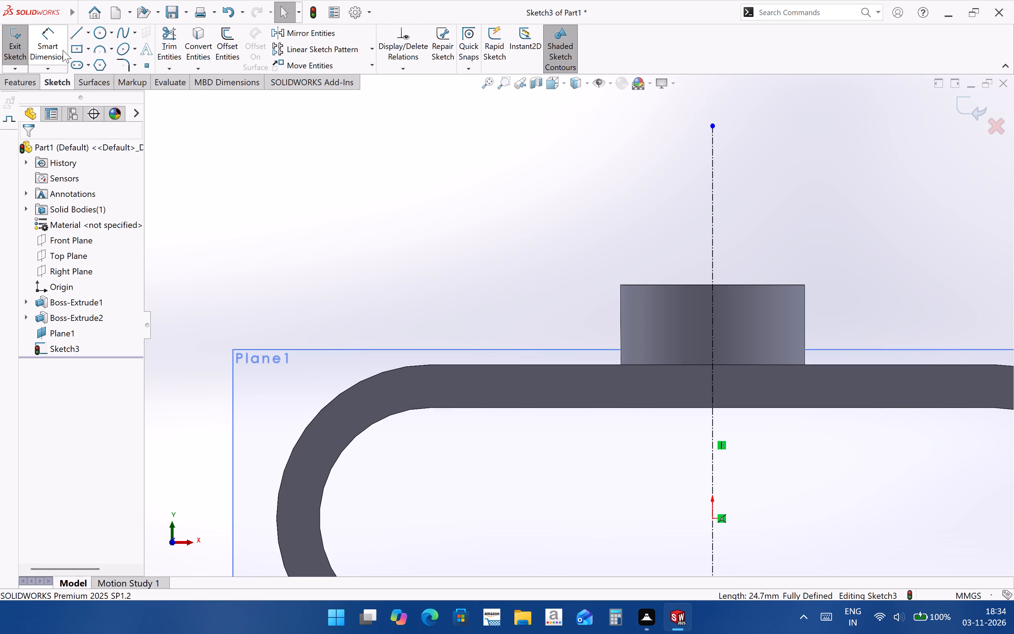
click(73, 38)
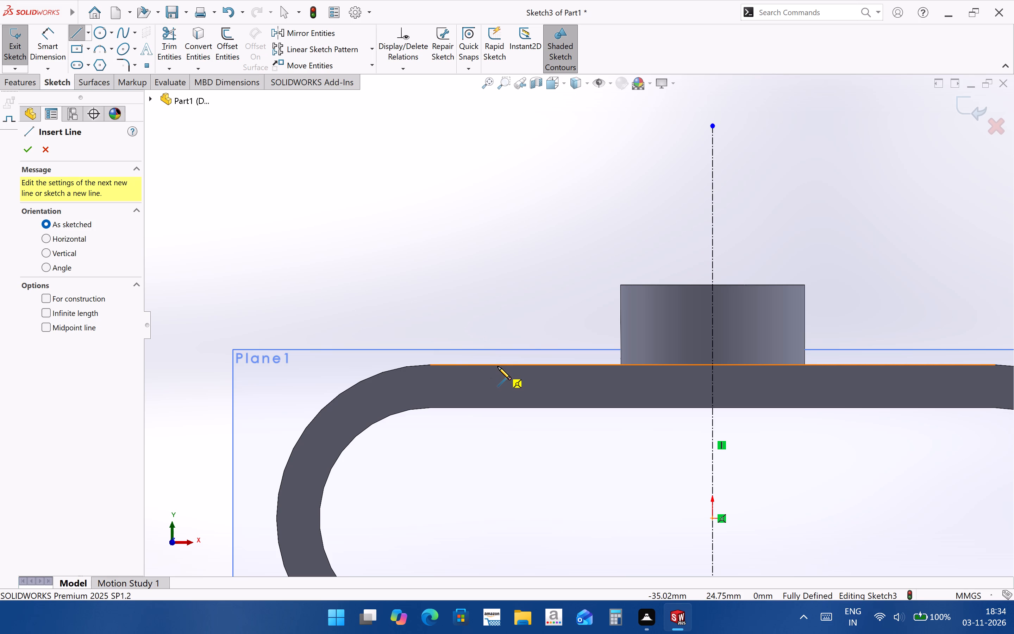
click(497, 366)
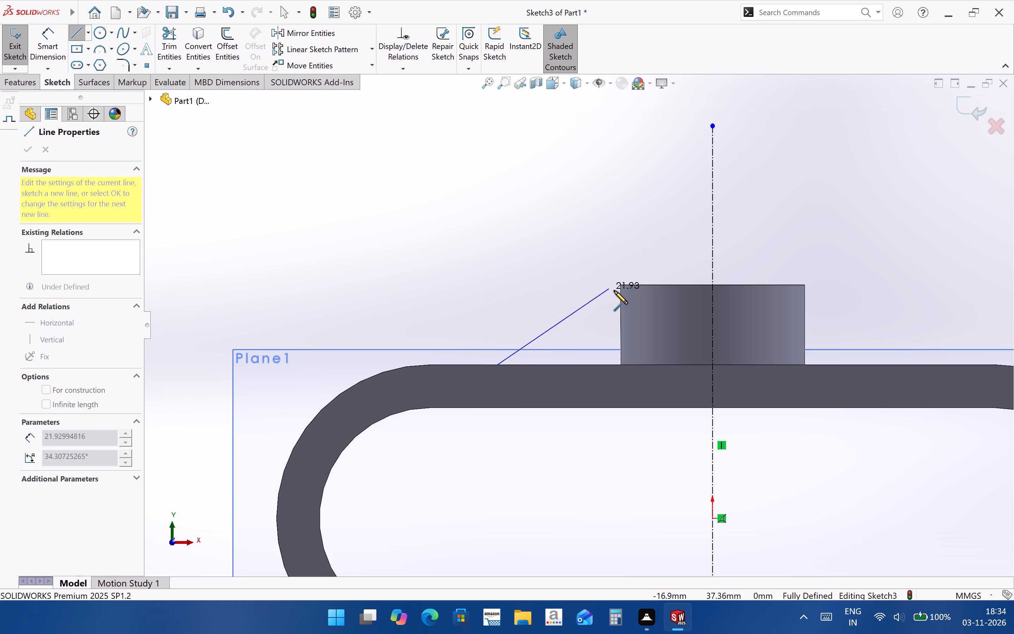
click(620, 298)
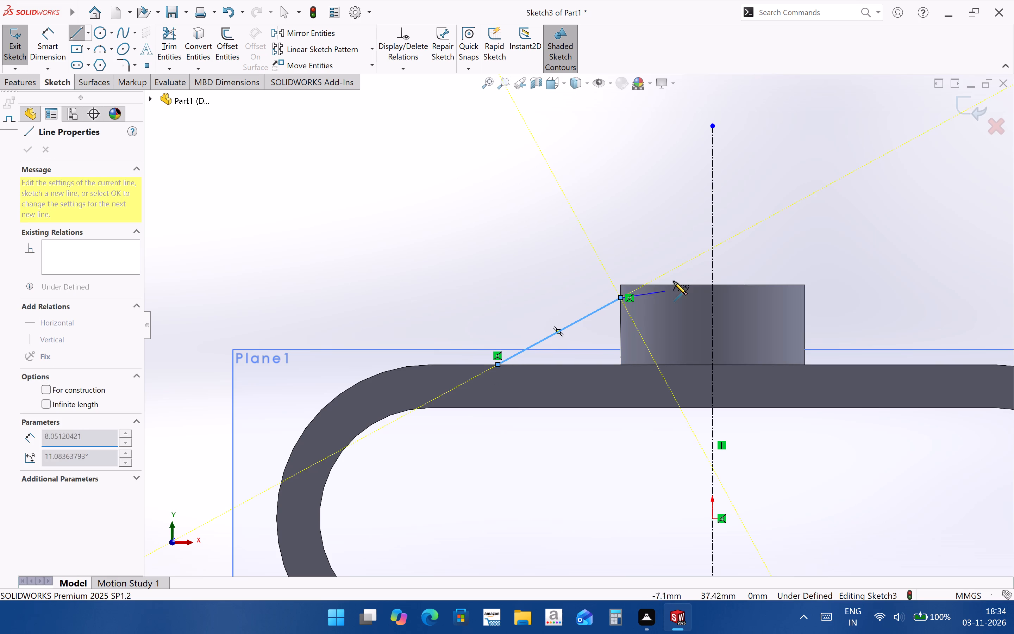
key(Escape)
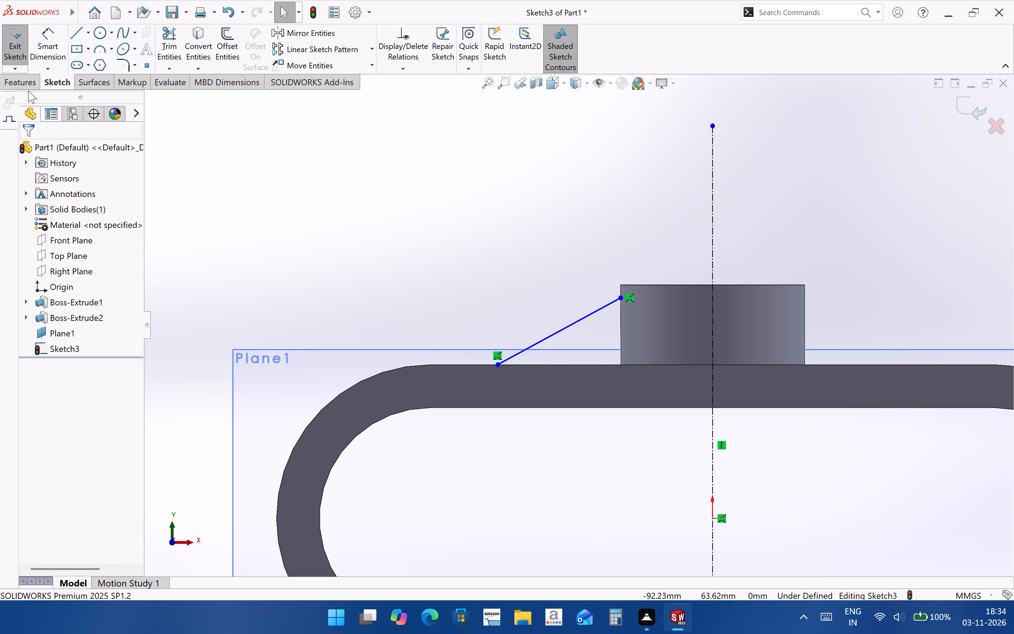
Create a 10 mm both-sides rib from the new slanted line, parallel to the sketch with the material side unflipped.
click(19, 84)
click(392, 32)
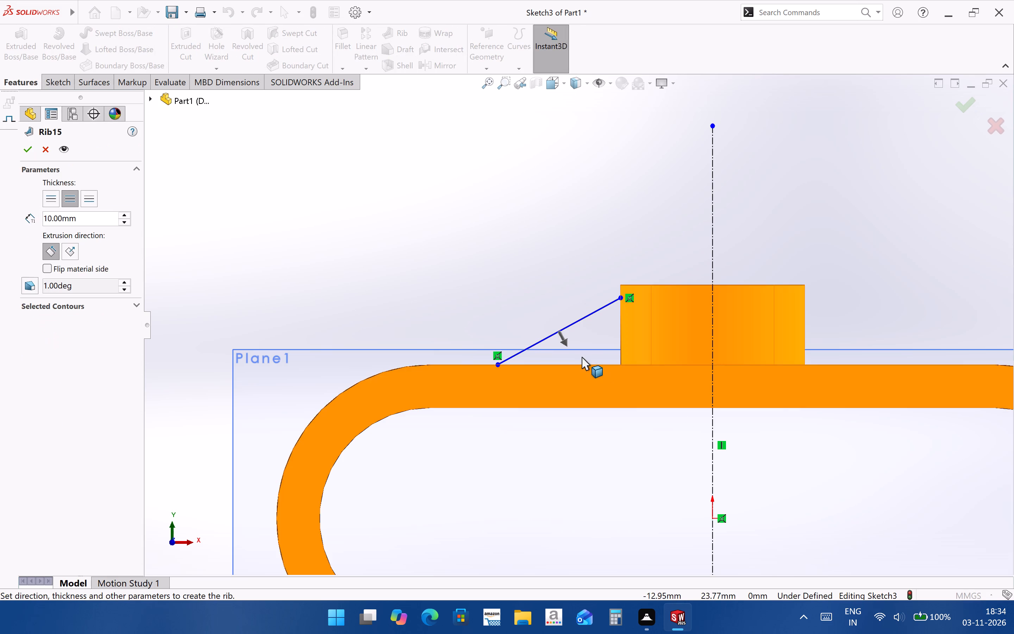
click(30, 149)
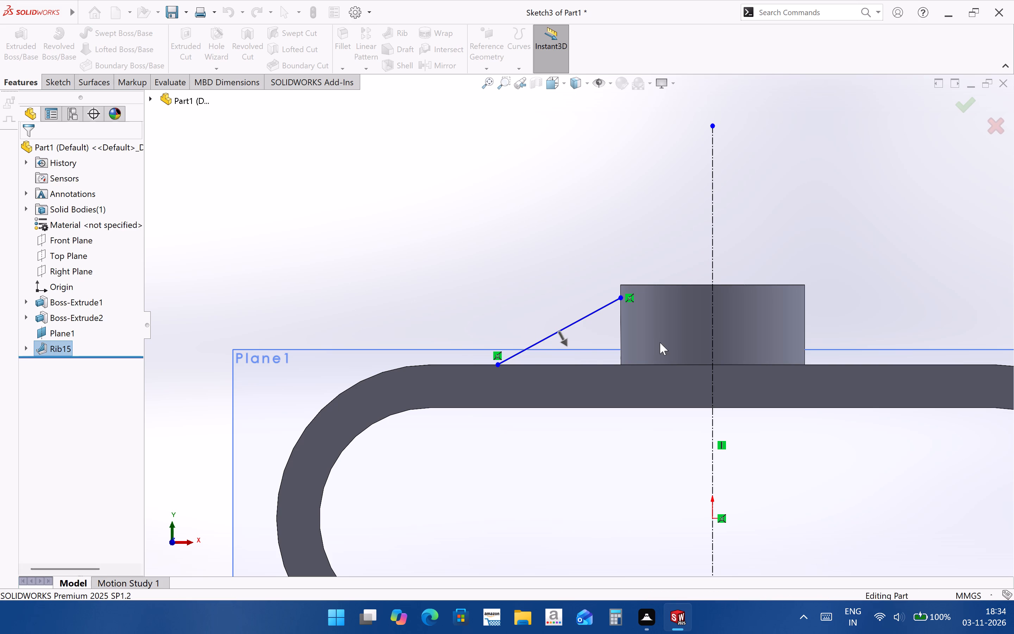
Inspect the rib, reopen its Sketch3, and move the slanted line's upper endpoint up the boss's side to about Y 37.8 mm.
middle_drag(607, 351, 625, 411)
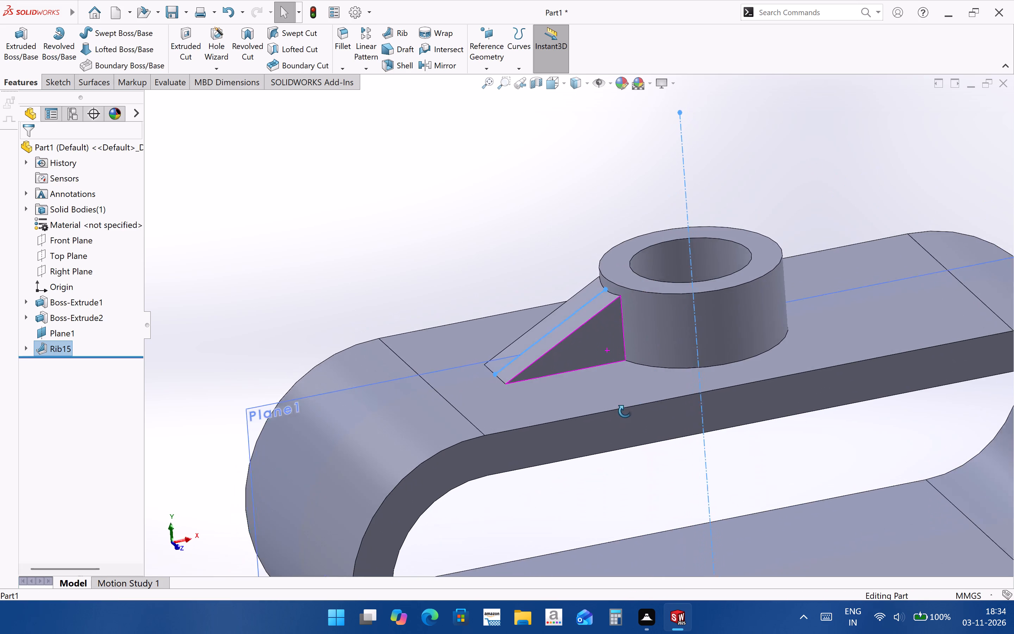
middle_drag(625, 411, 617, 375)
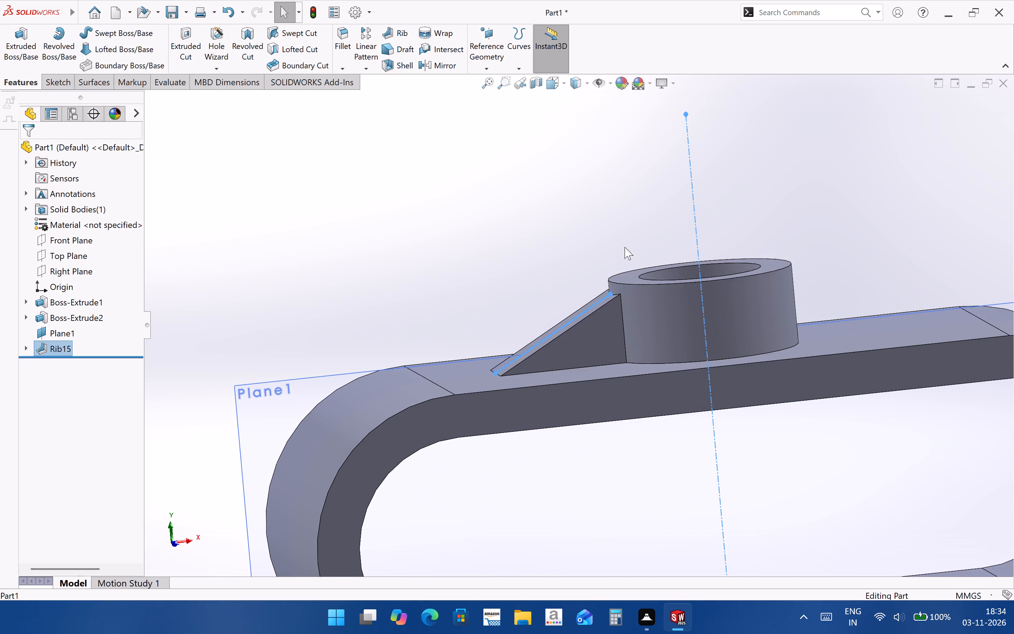
scroll(625, 268, down, 2)
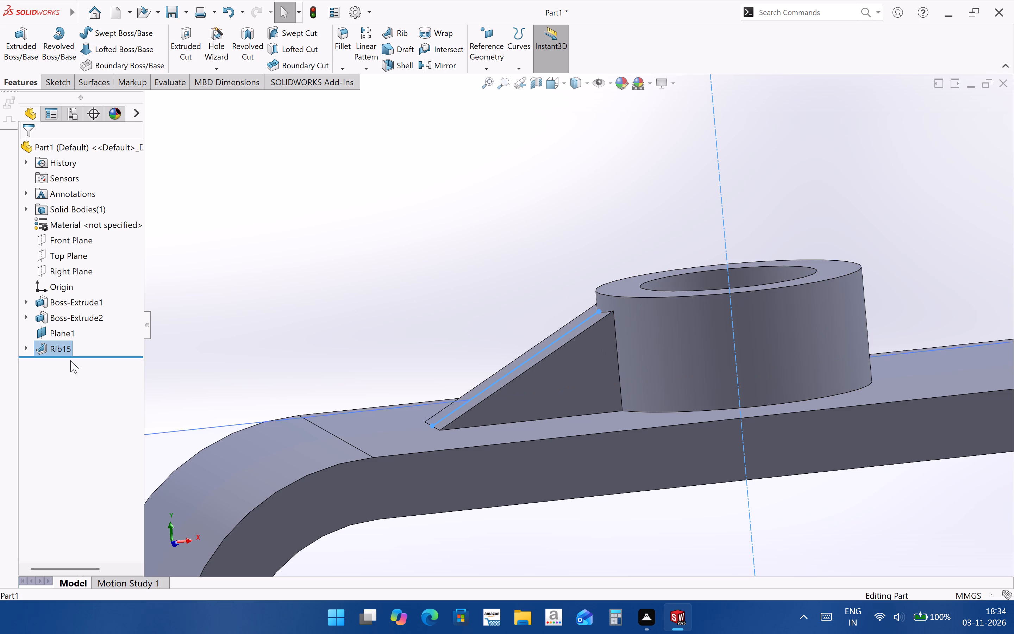
middle_drag(530, 418, 576, 463)
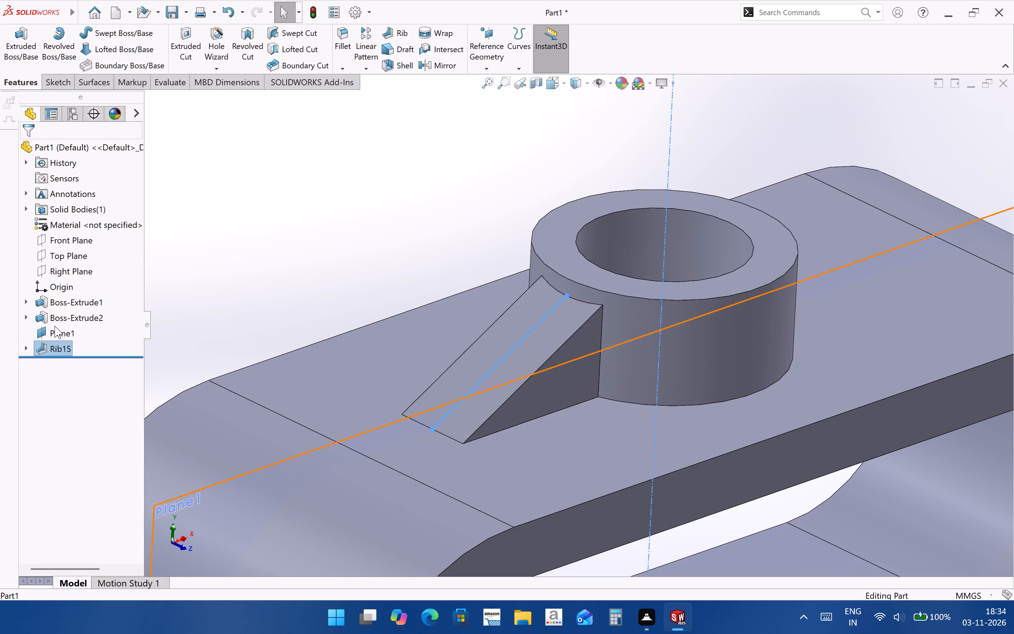
middle_drag(493, 405, 505, 423)
click(26, 350)
click(62, 360)
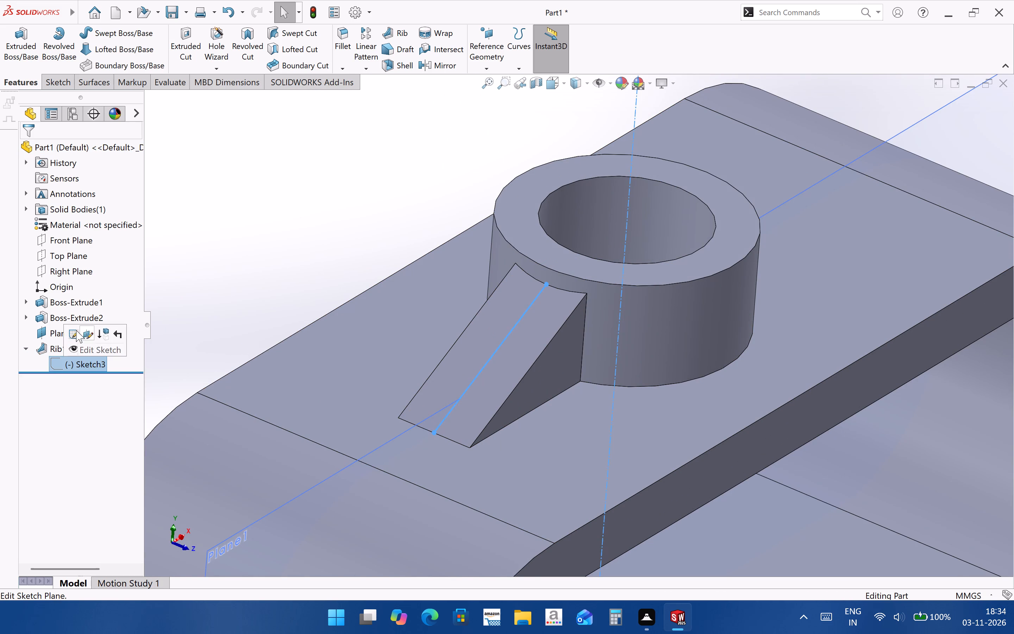
click(75, 330)
scroll(524, 242, down, 6)
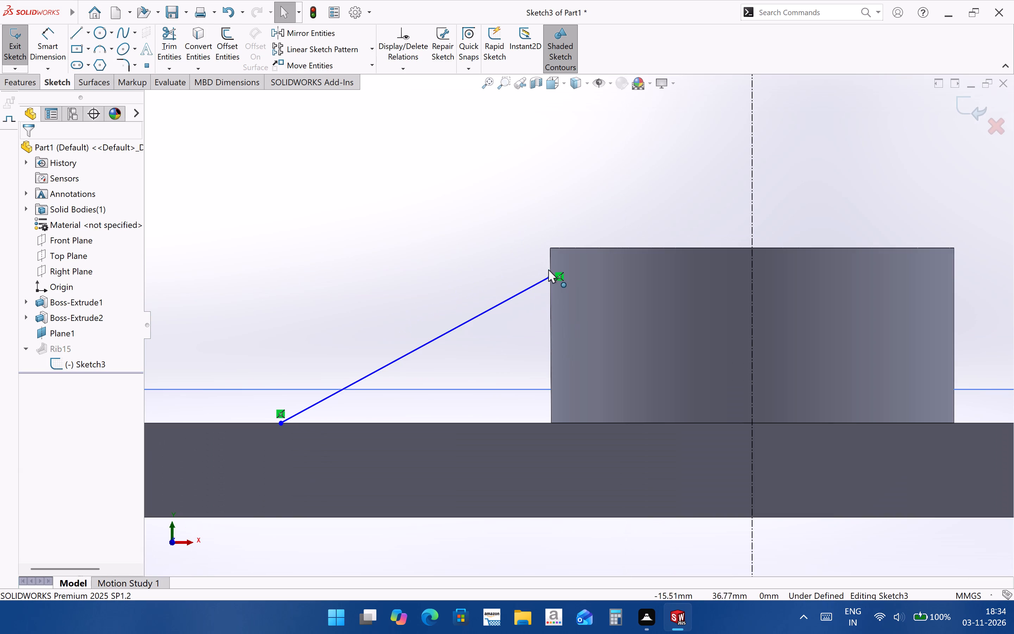
drag(551, 277, 551, 256)
scroll(551, 245, down, 8)
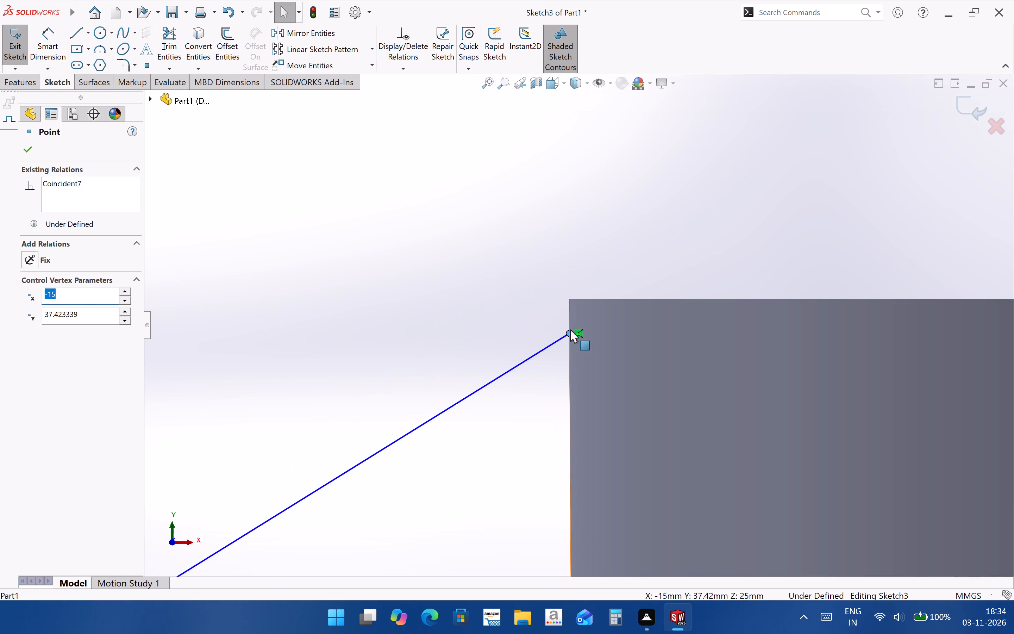
drag(569, 330, 573, 309)
drag(569, 333, 569, 310)
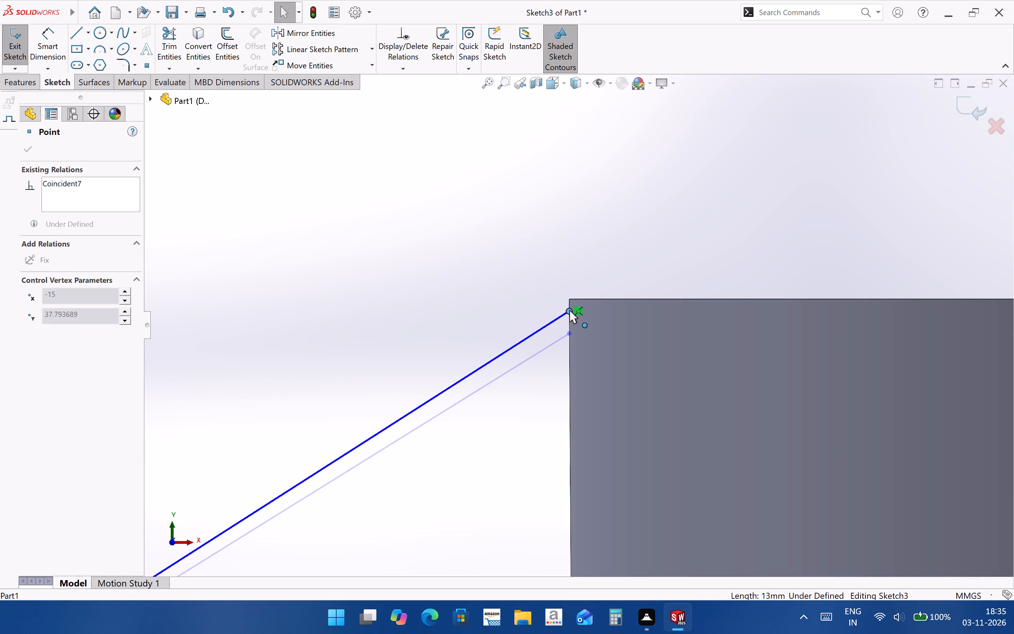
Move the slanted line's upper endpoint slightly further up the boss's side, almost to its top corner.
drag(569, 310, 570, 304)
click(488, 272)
Dimension the slanted line's lower endpoint 36 mm horizontally from the vertical centreline and exit the sketch to rebuild the rib.
scroll(525, 262, up, 5)
scroll(400, 442, up, 8)
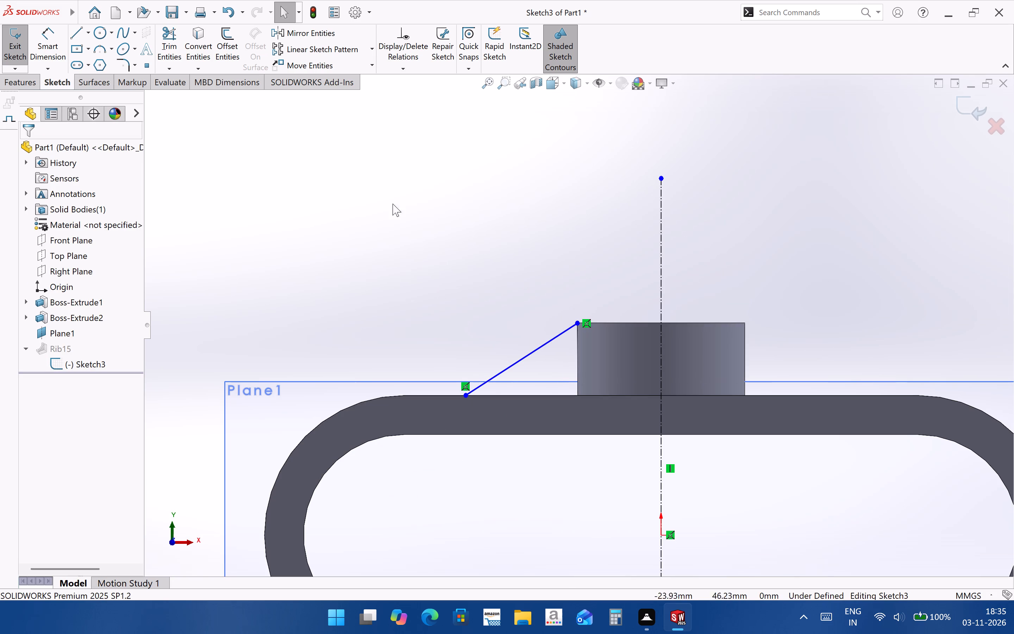
click(44, 55)
click(465, 393)
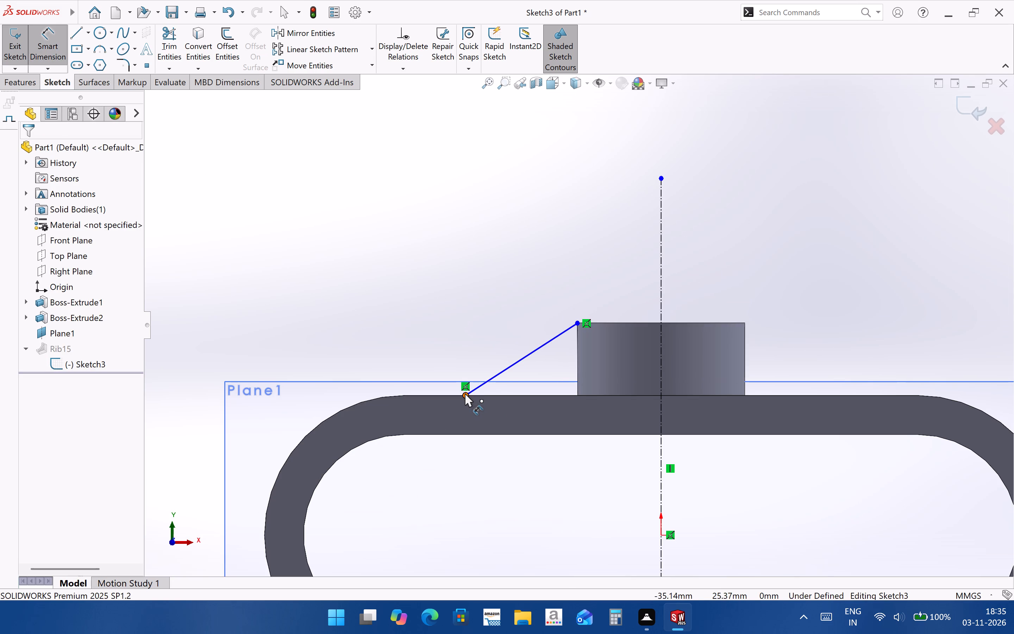
click(661, 370)
click(579, 276)
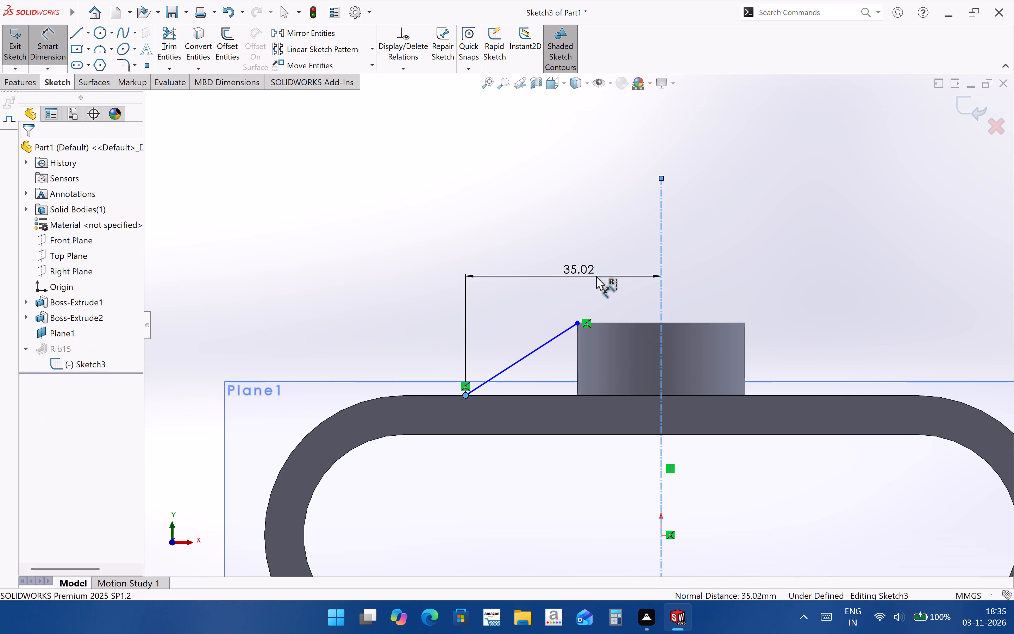
text(36)
key(Return)
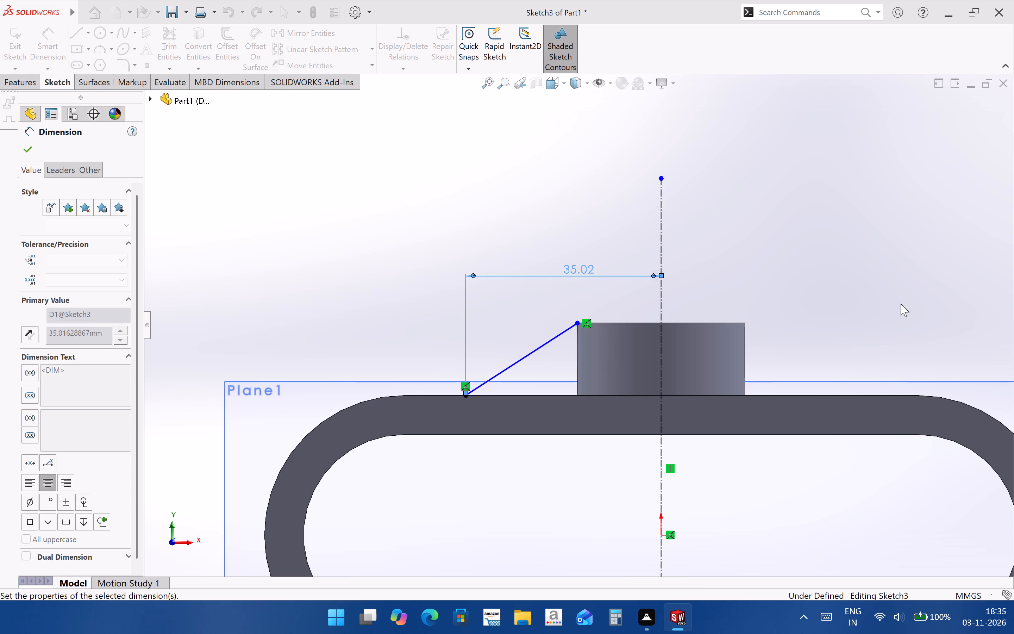
click(972, 109)
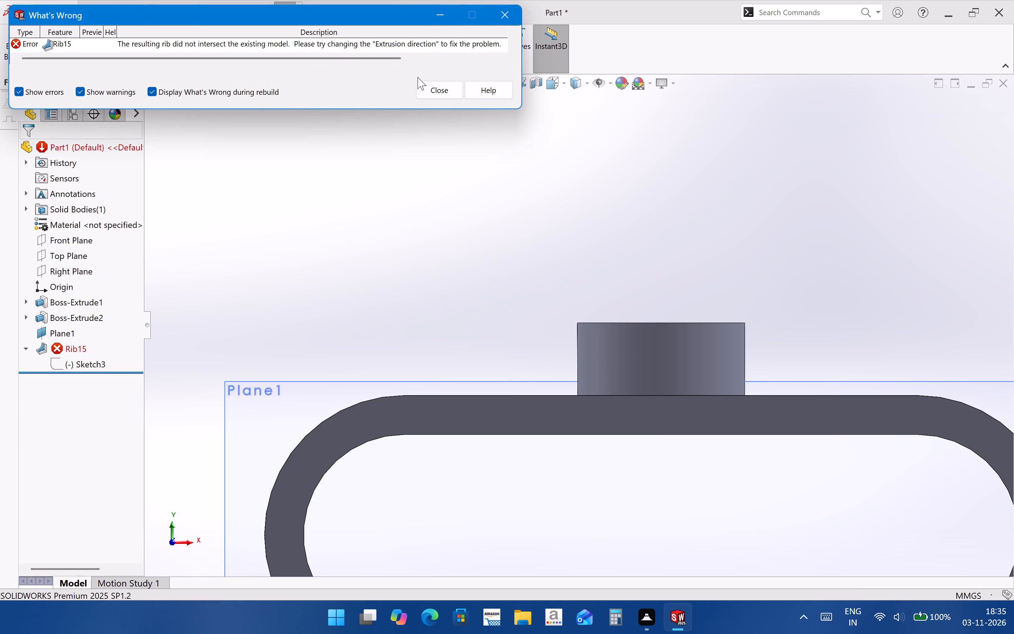
click(445, 85)
Reopen the rib's Sketch3, lower the slanted line's upper endpoint along the boss's side to about Y 36.5 mm, and rebuild the rib.
click(95, 363)
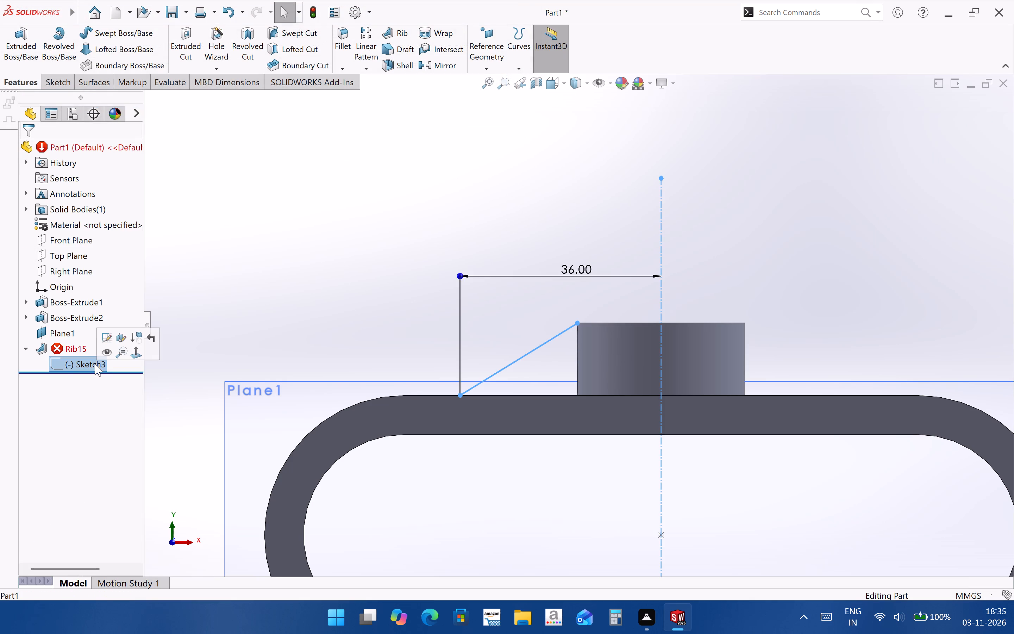
click(102, 334)
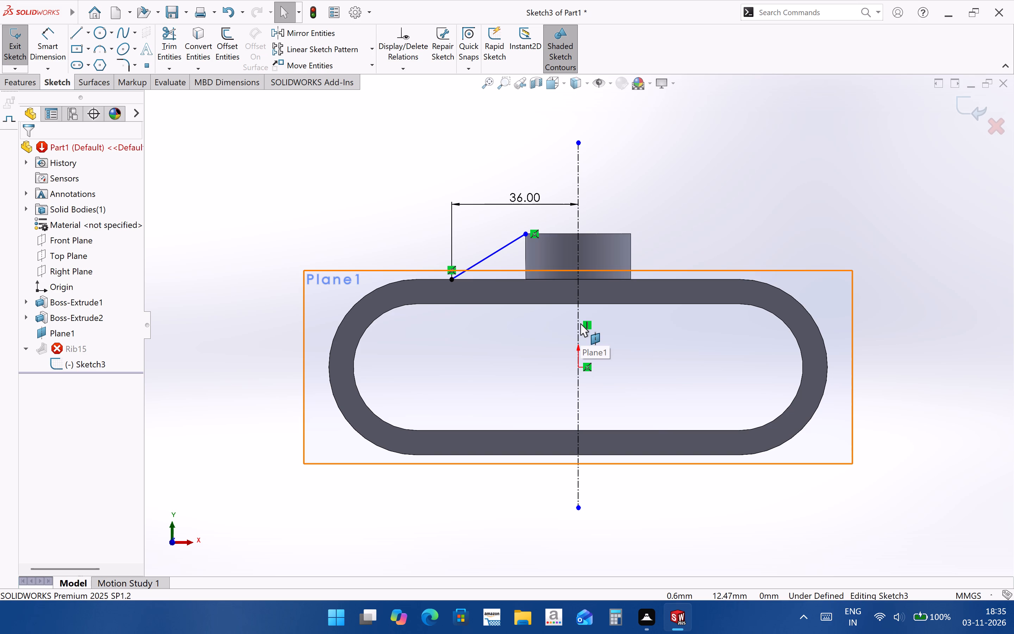
scroll(518, 292, down, 6)
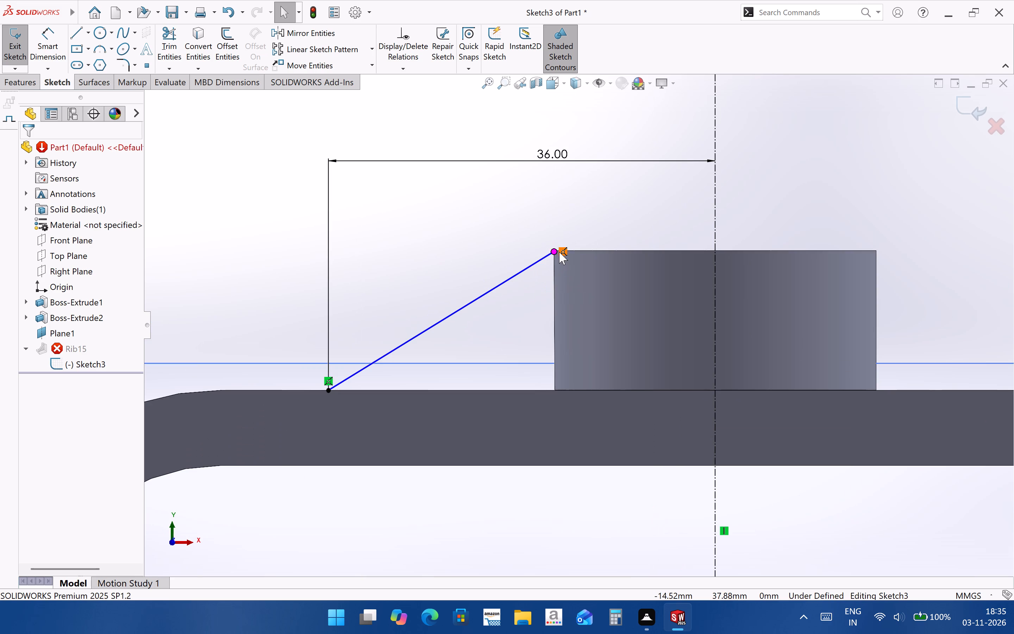
scroll(559, 252, down, 3)
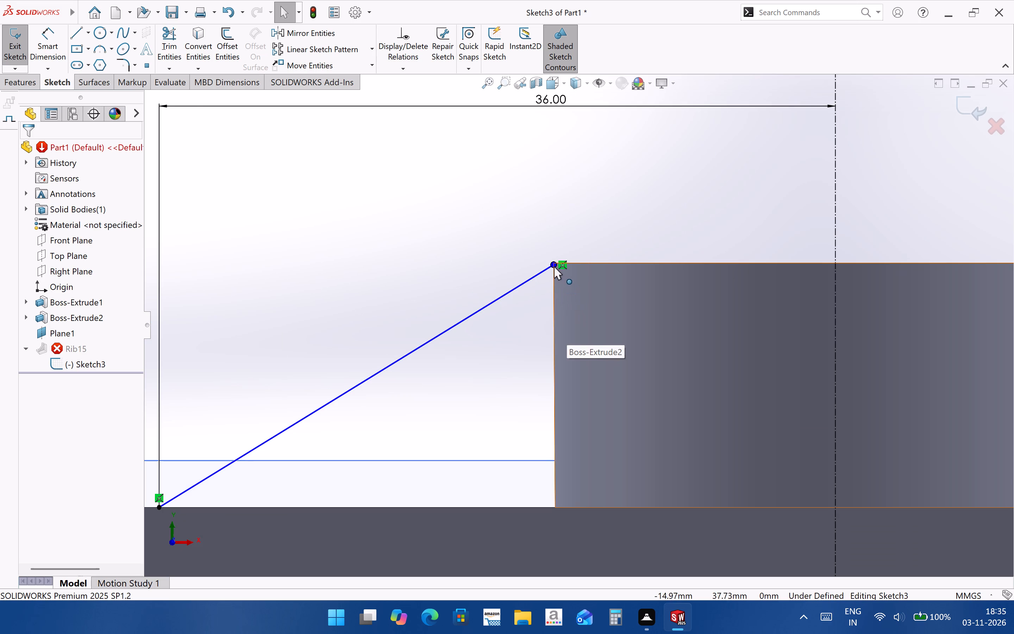
drag(553, 263, 555, 291)
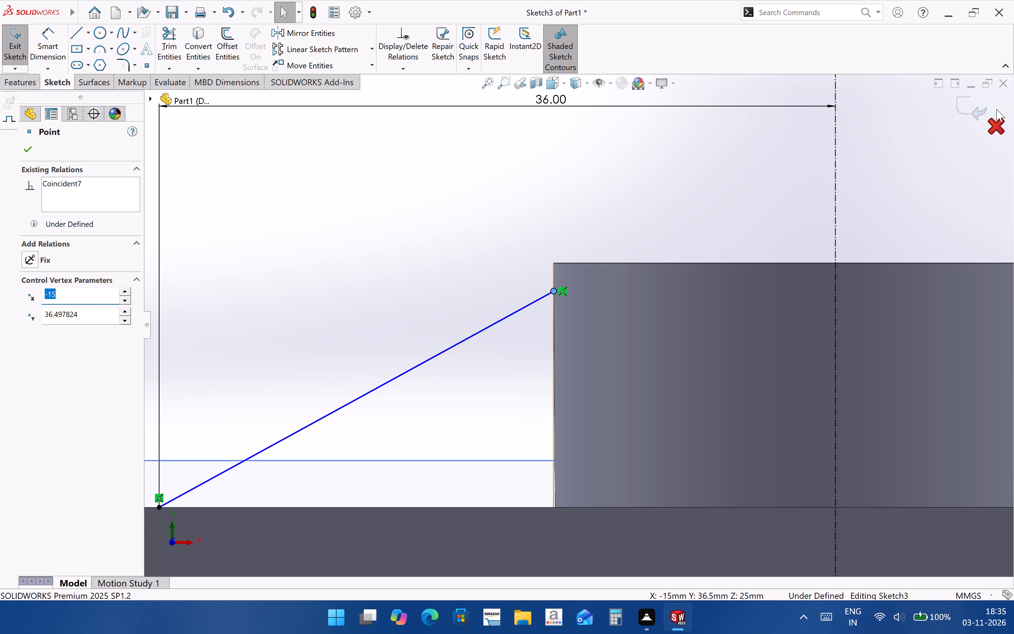
click(975, 114)
scroll(542, 294, up, 3)
middle_drag(550, 307, 598, 366)
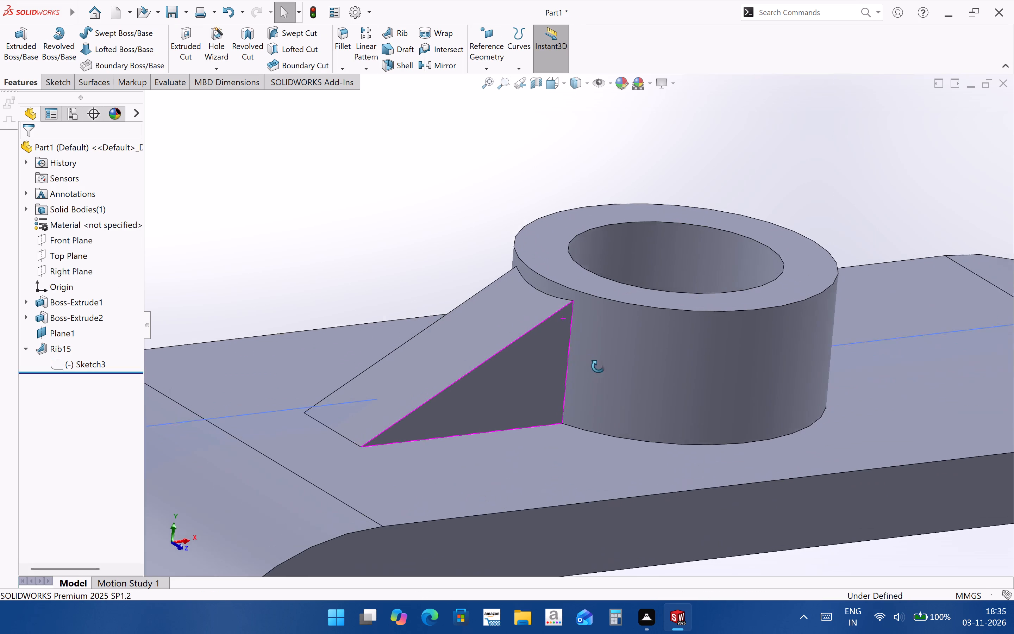
middle_drag(598, 366, 609, 373)
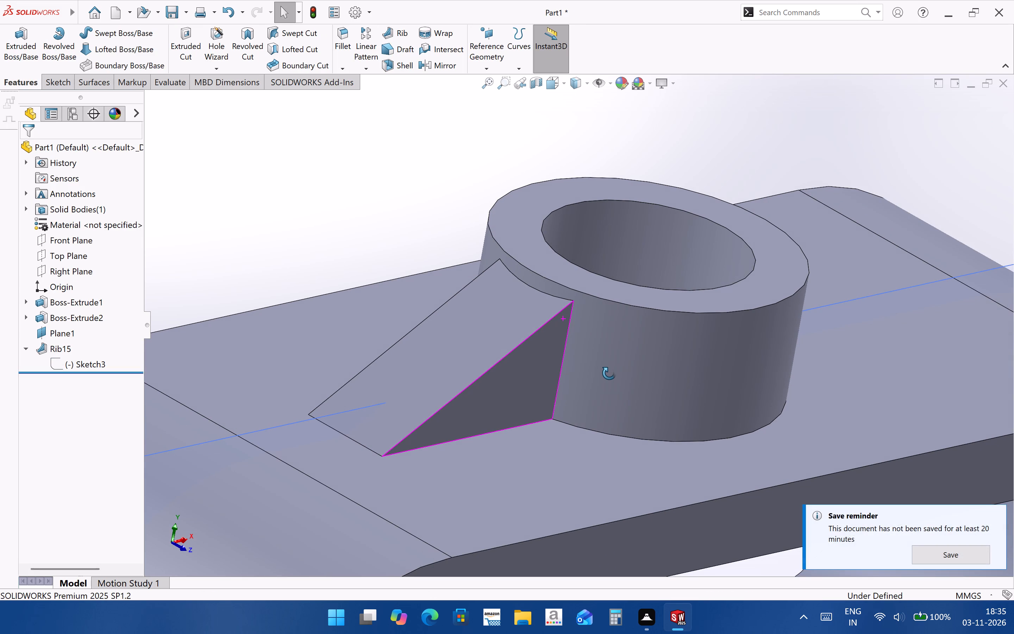
middle_drag(609, 373, 555, 370)
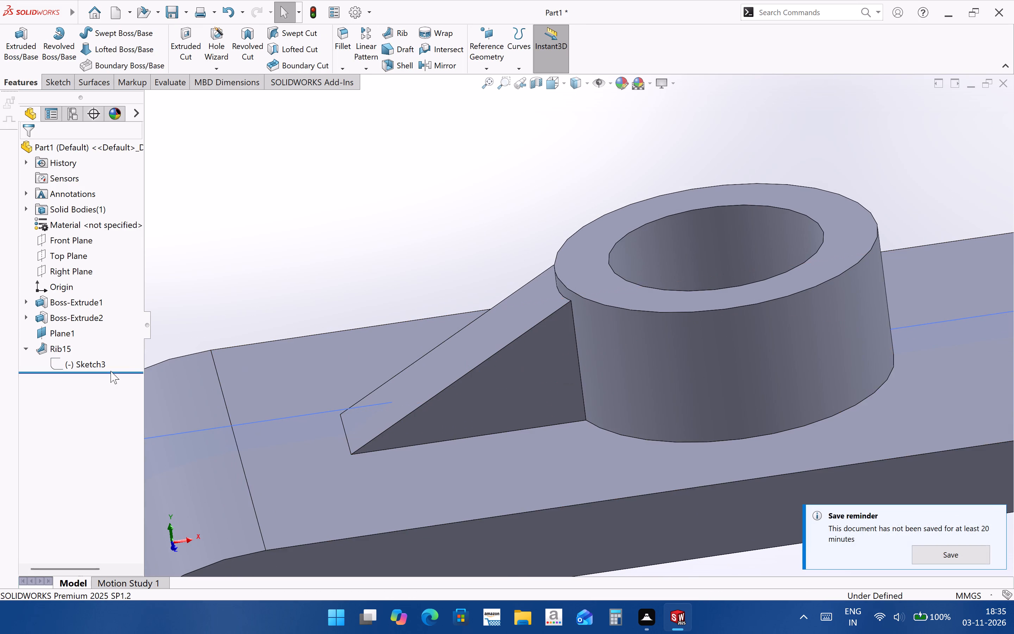
scroll(515, 402, up, 2)
Start saving the part in the Solidworks documents folder and select the default file name for replacement.
click(935, 553)
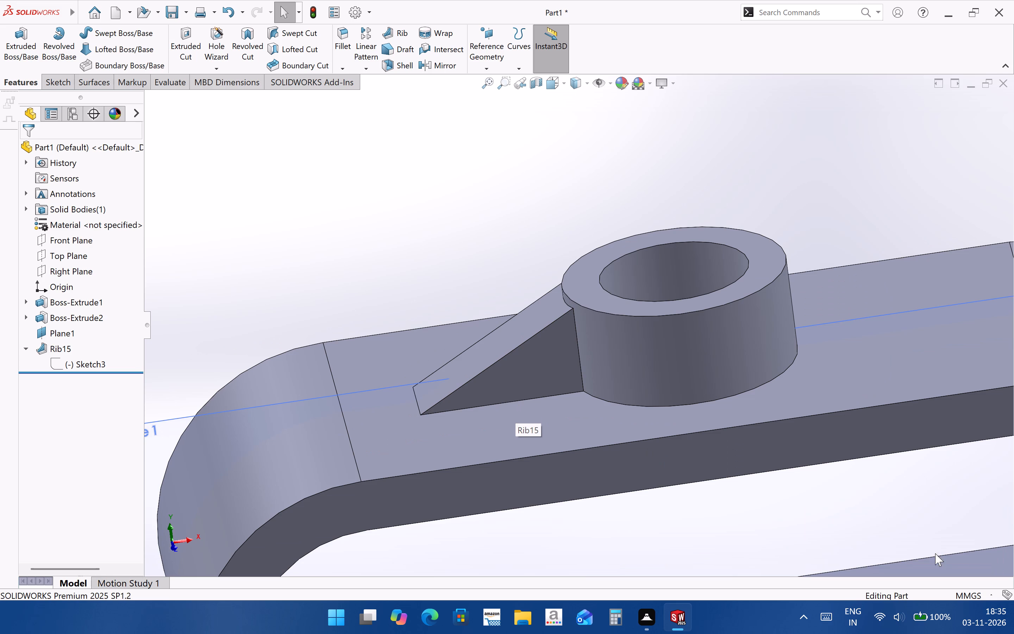
drag(472, 323, 337, 323)
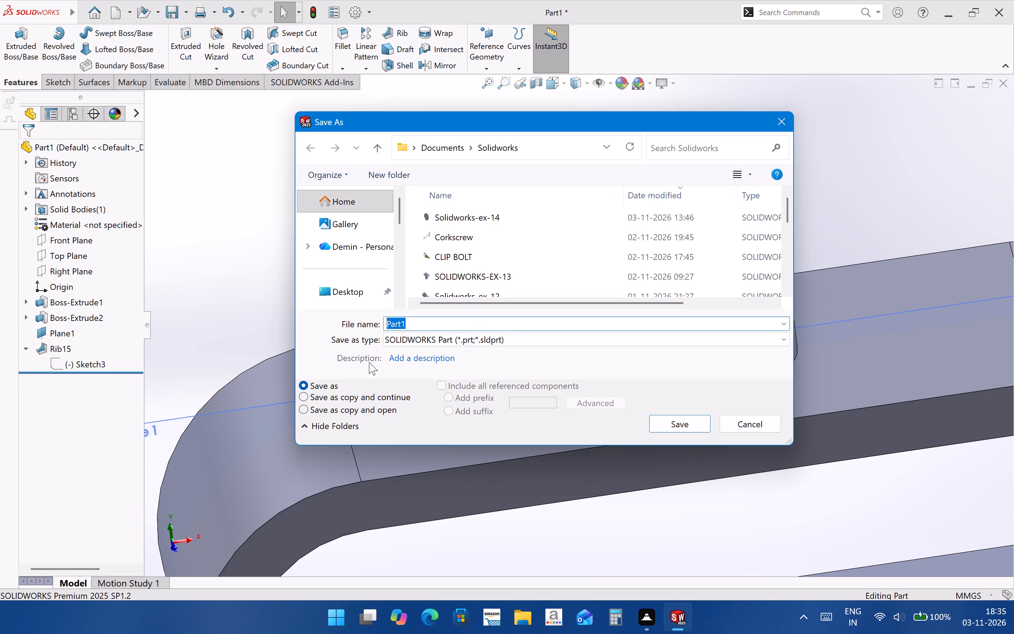
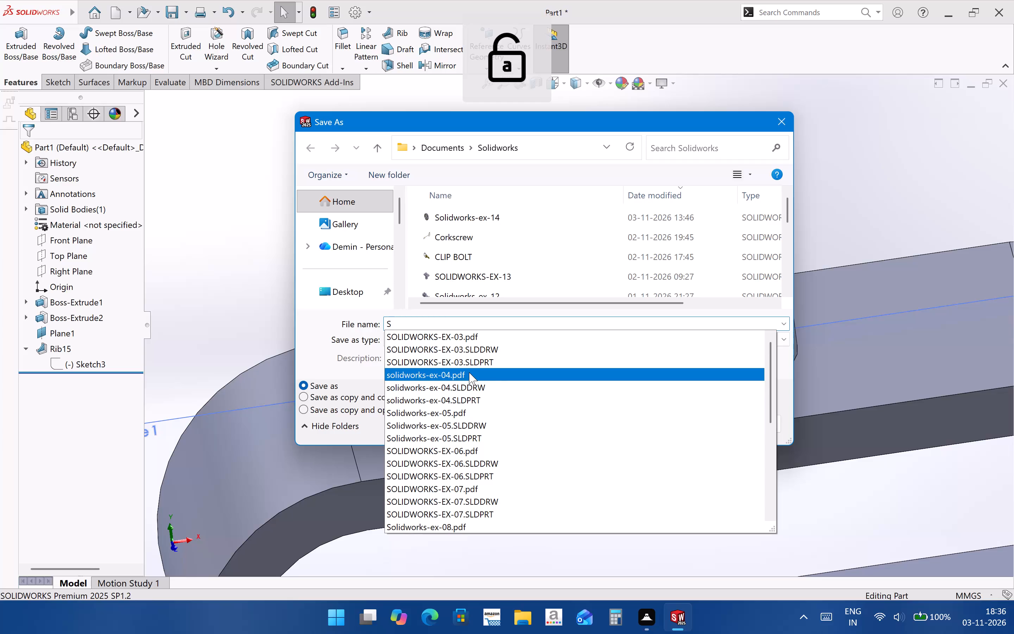
Name the part file Solidworks-ex-15 and save it as a SOLIDWORKS Part in the Solidworks documents folder.
text(olidw)
text(orks)
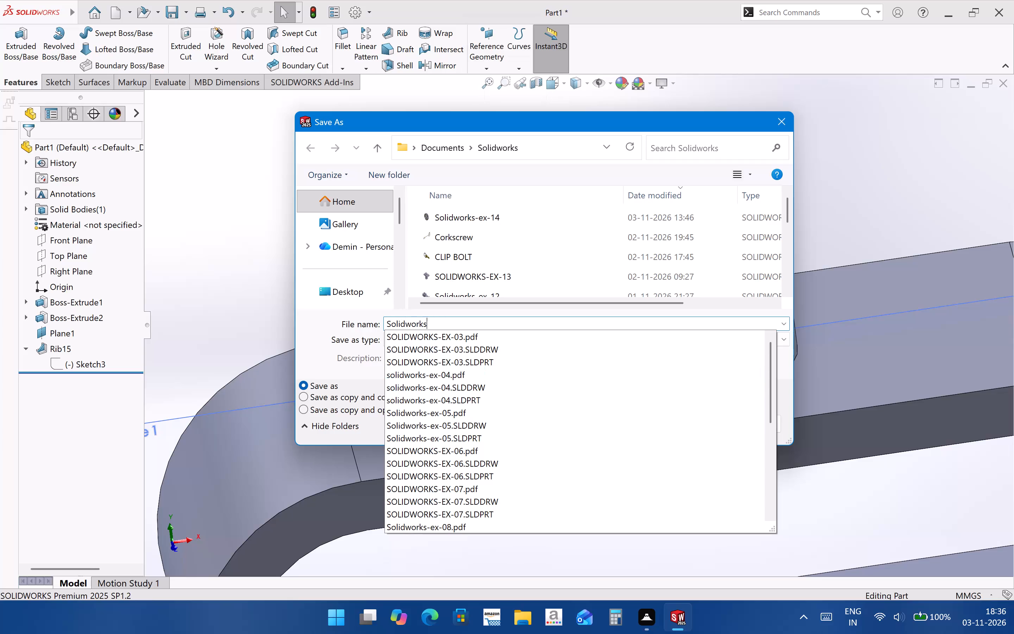
text(-ex-1)
key(4)
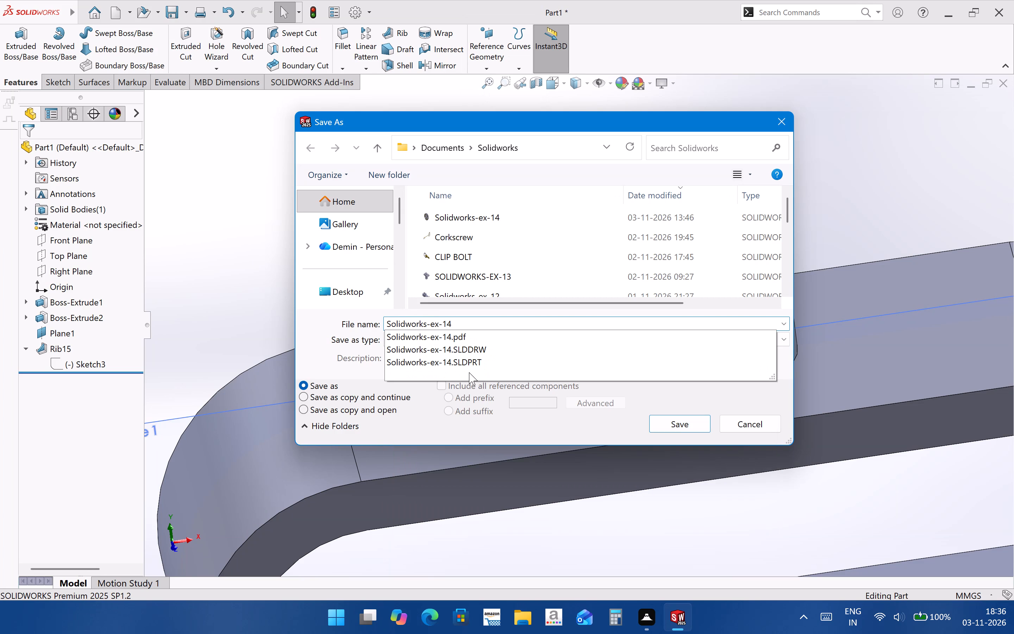
key(BackSpace)
key(5)
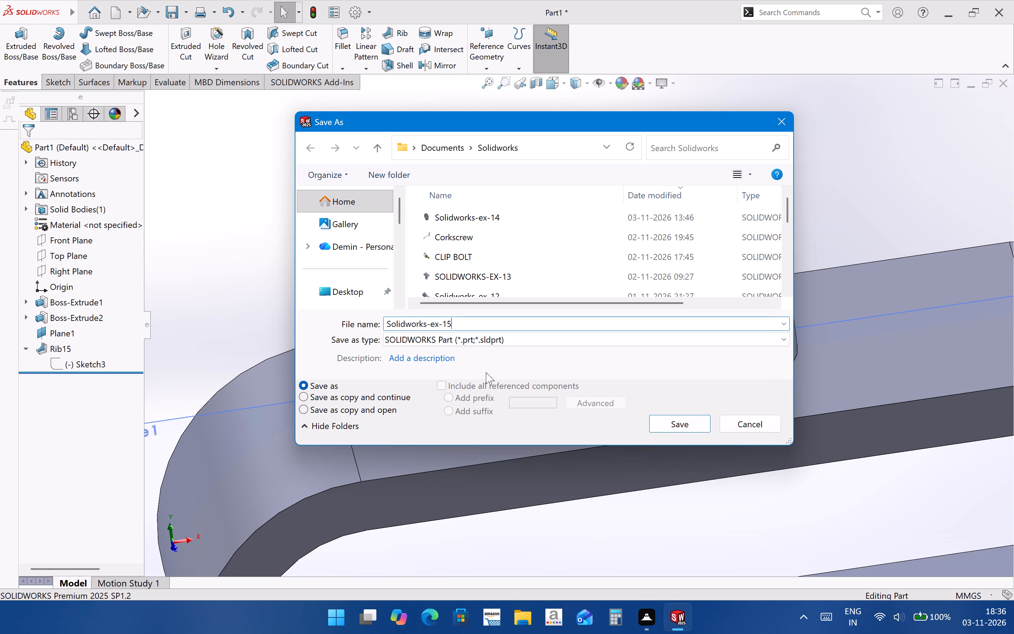
click(662, 426)
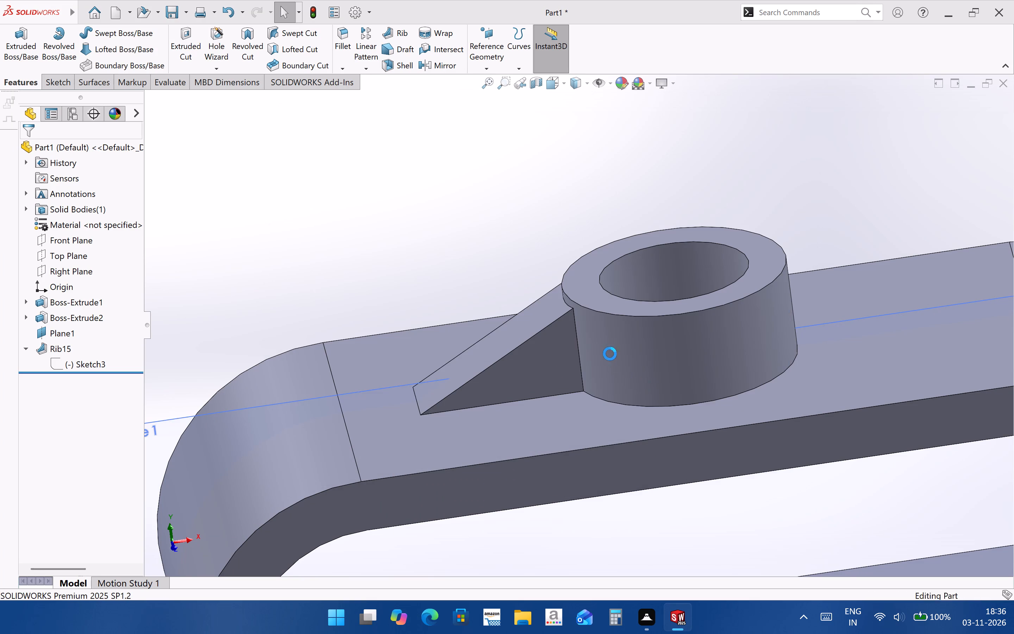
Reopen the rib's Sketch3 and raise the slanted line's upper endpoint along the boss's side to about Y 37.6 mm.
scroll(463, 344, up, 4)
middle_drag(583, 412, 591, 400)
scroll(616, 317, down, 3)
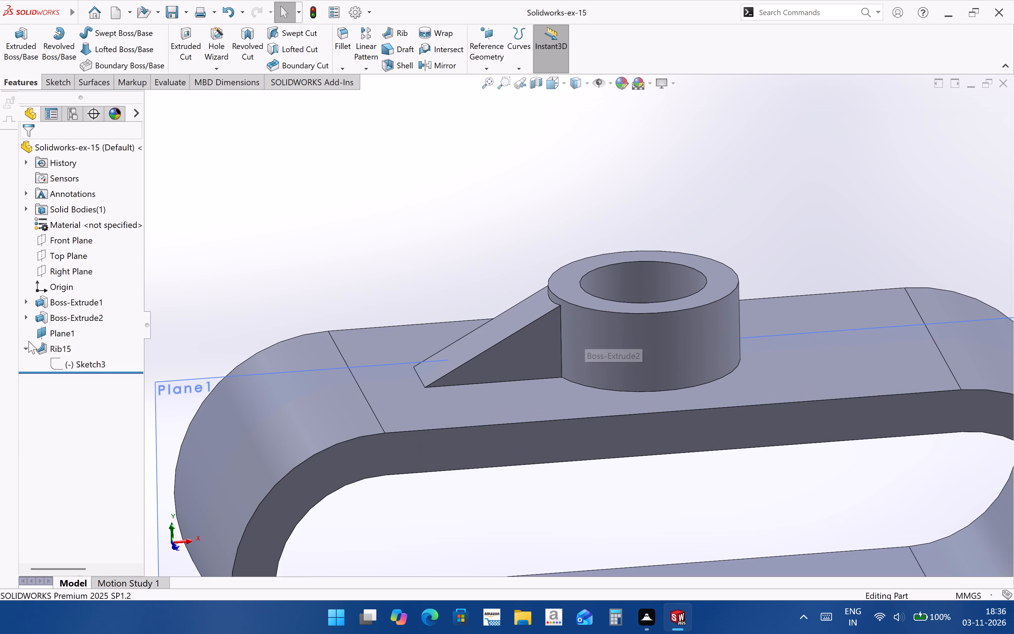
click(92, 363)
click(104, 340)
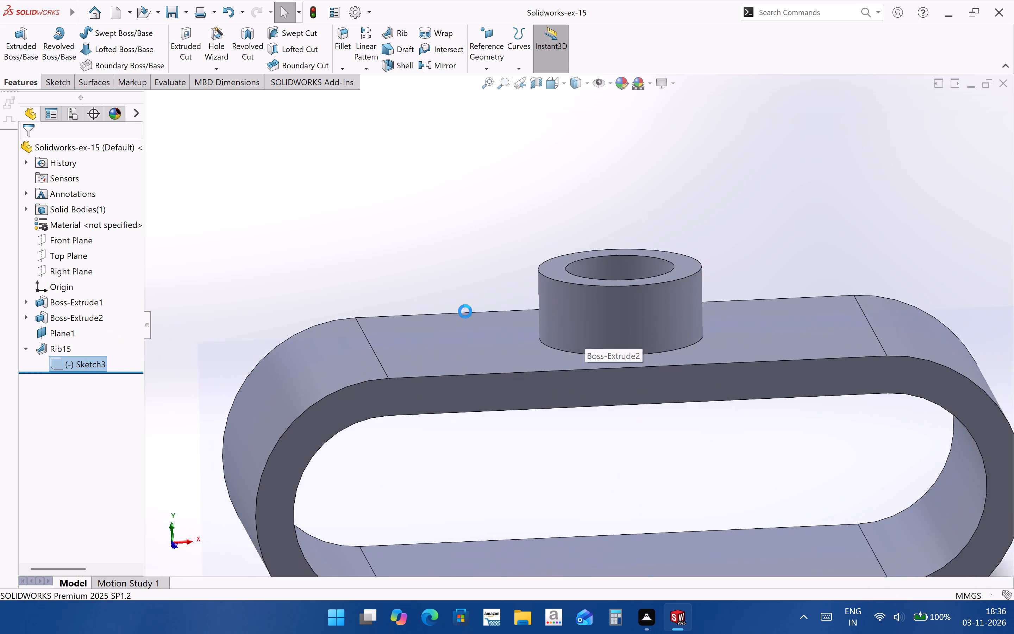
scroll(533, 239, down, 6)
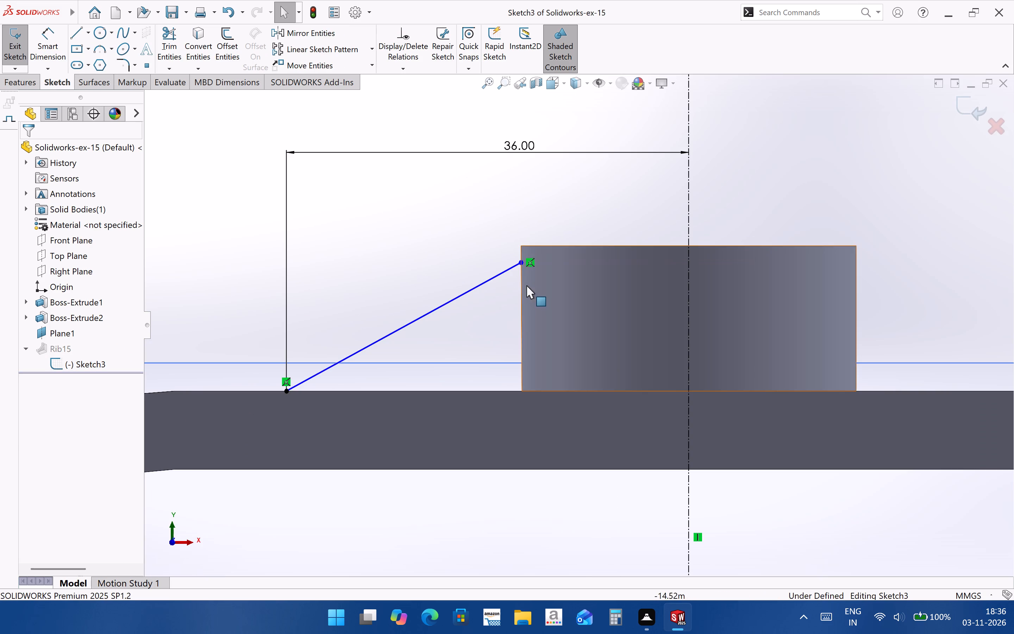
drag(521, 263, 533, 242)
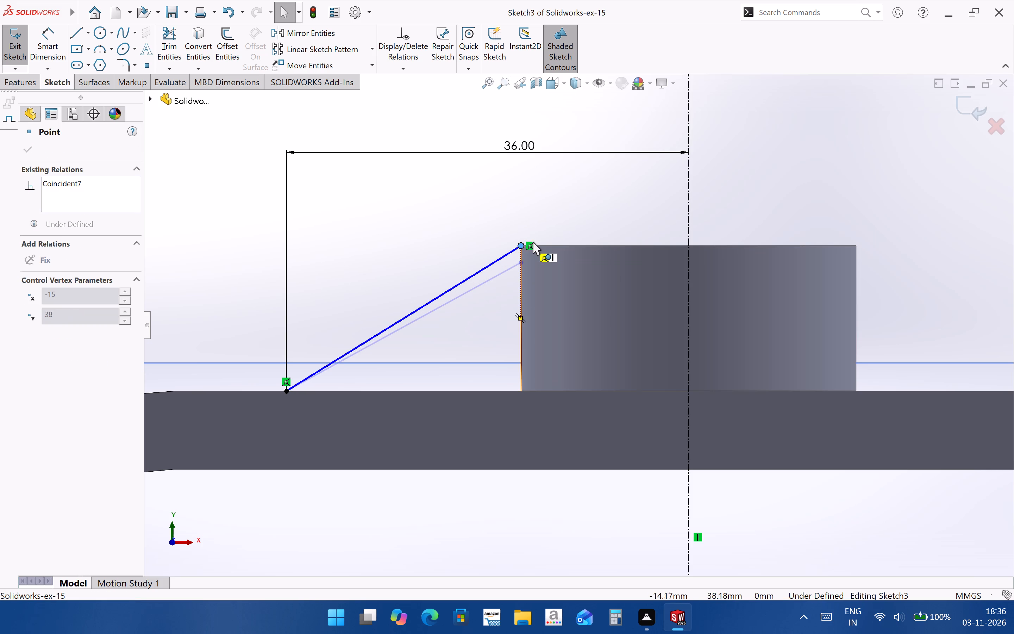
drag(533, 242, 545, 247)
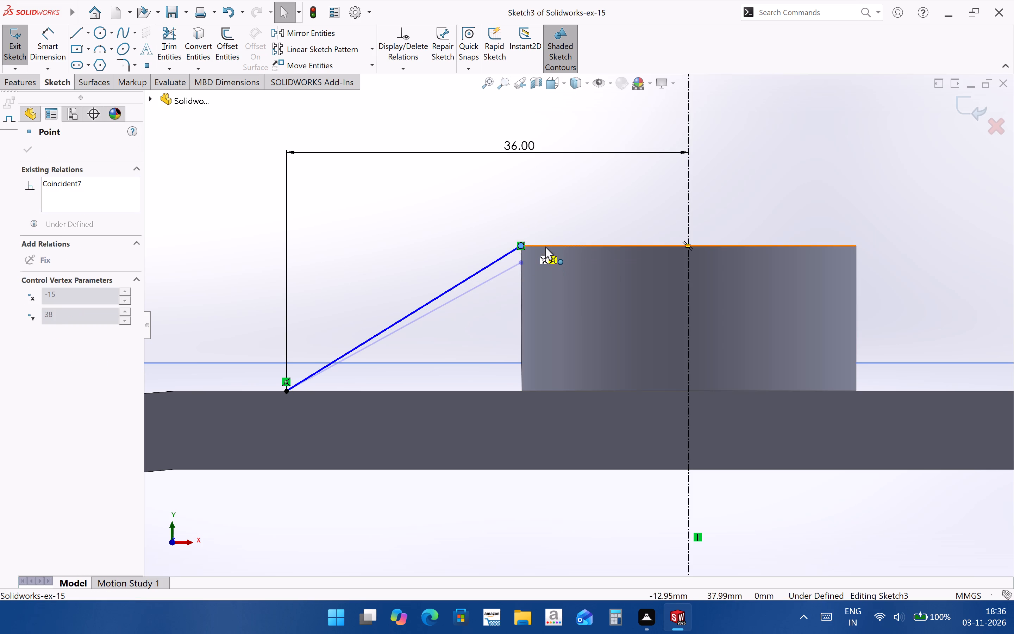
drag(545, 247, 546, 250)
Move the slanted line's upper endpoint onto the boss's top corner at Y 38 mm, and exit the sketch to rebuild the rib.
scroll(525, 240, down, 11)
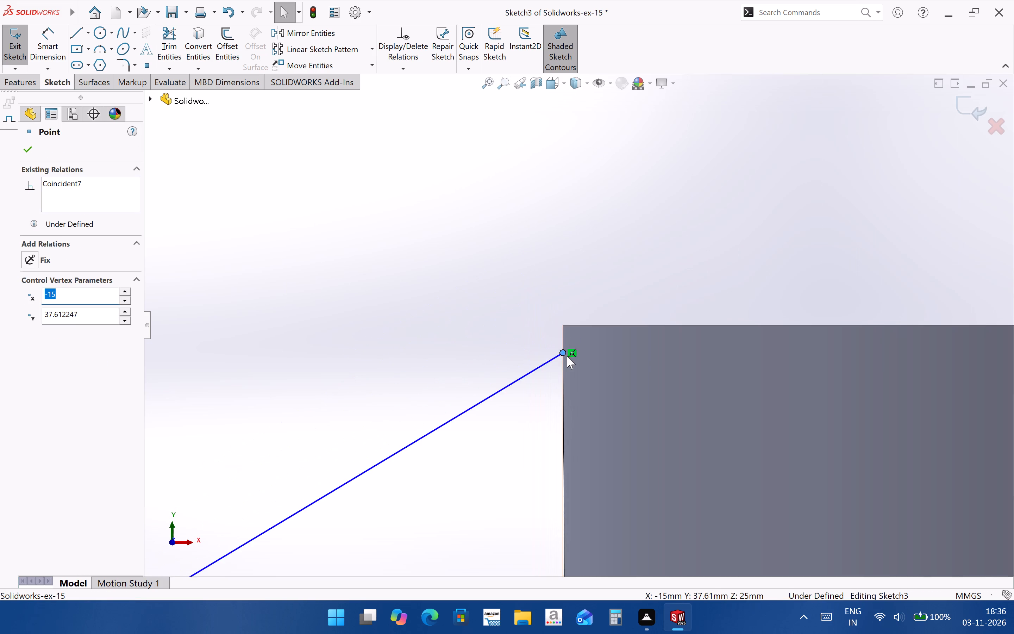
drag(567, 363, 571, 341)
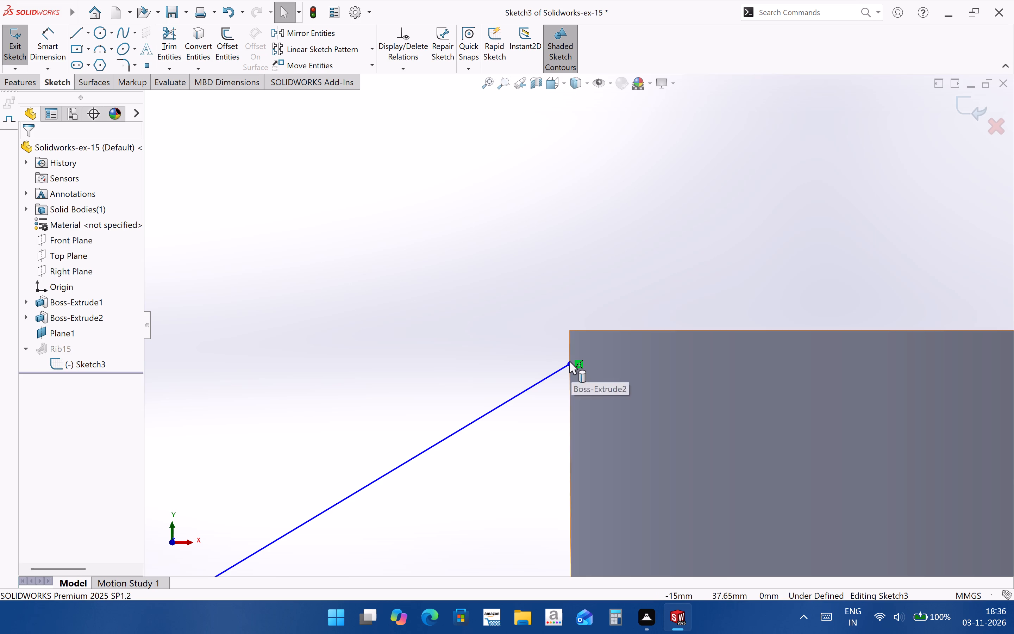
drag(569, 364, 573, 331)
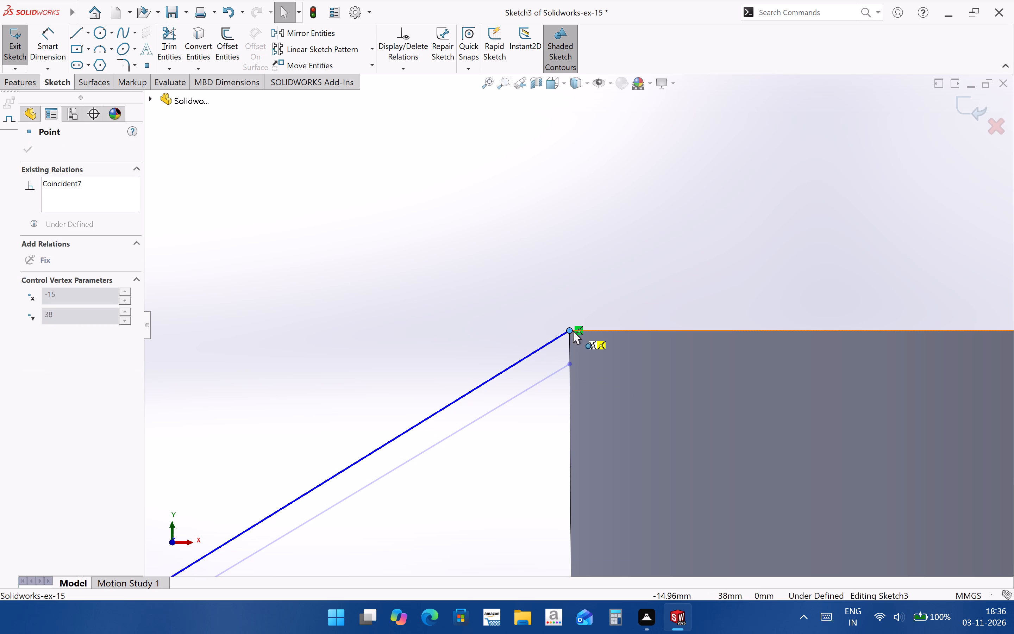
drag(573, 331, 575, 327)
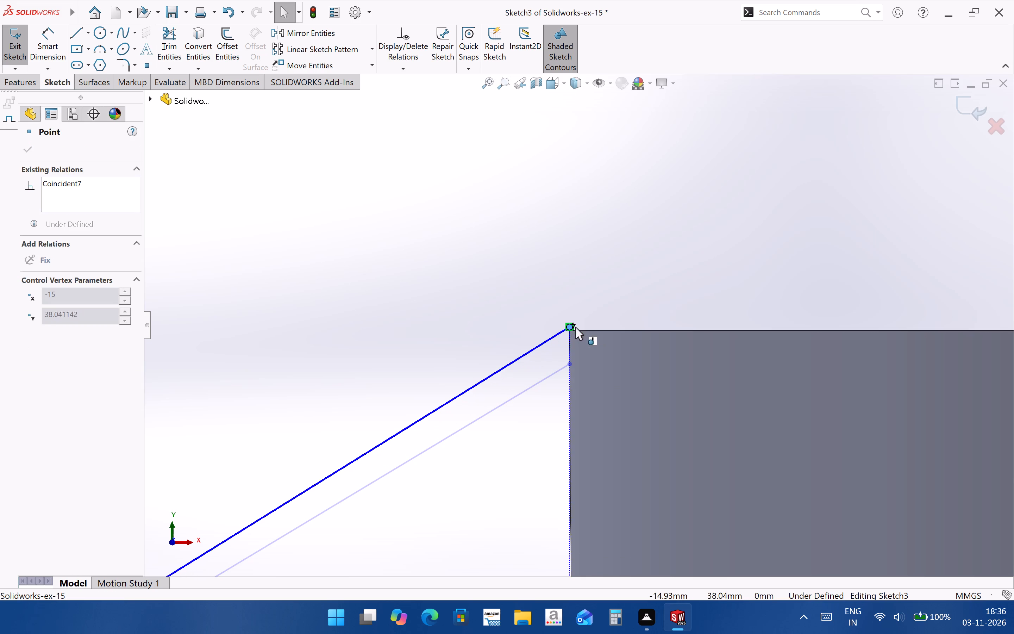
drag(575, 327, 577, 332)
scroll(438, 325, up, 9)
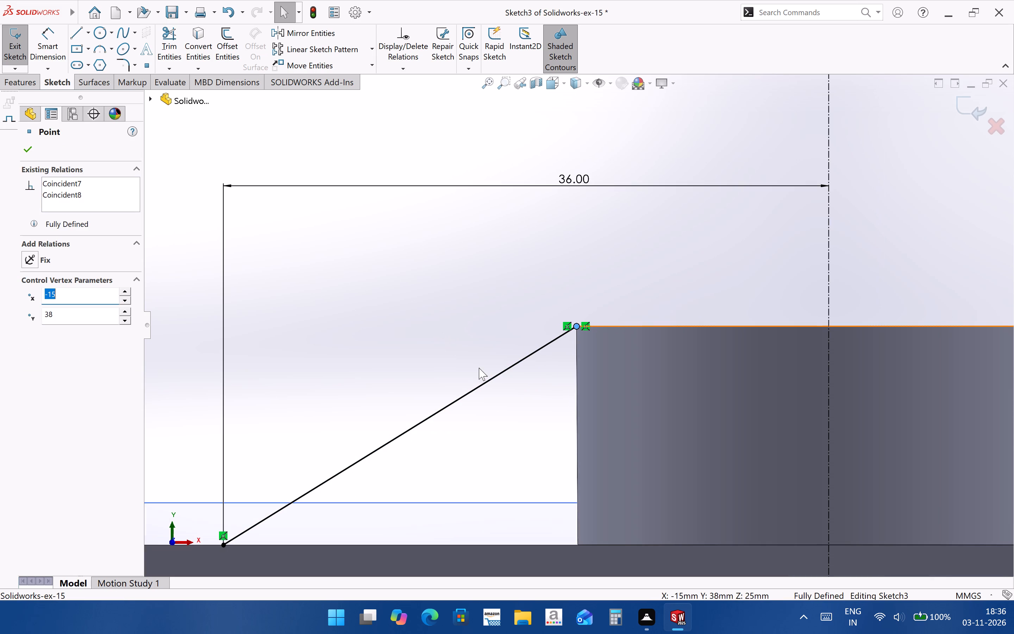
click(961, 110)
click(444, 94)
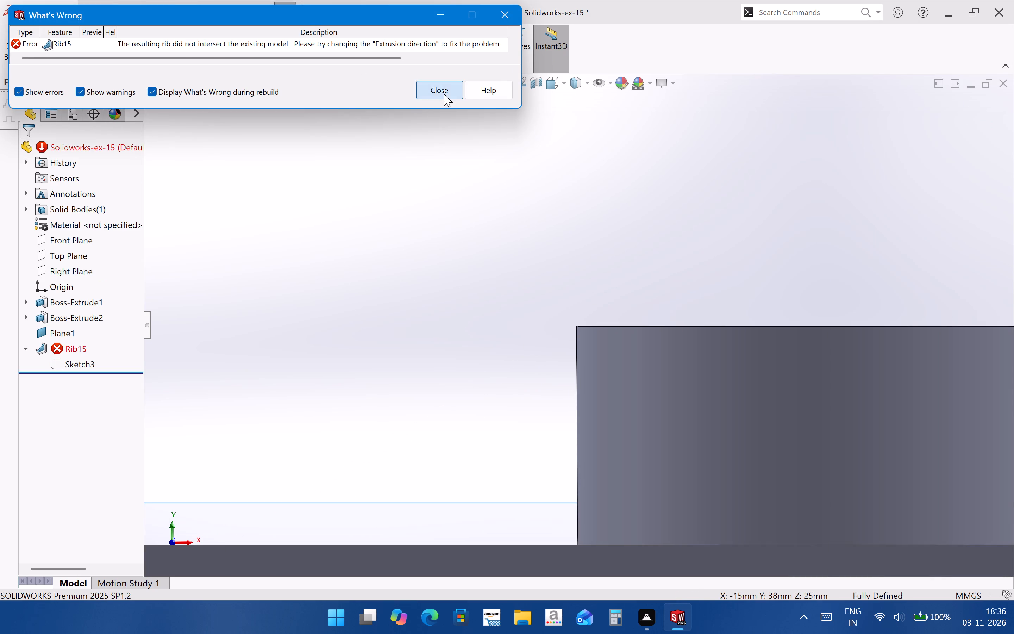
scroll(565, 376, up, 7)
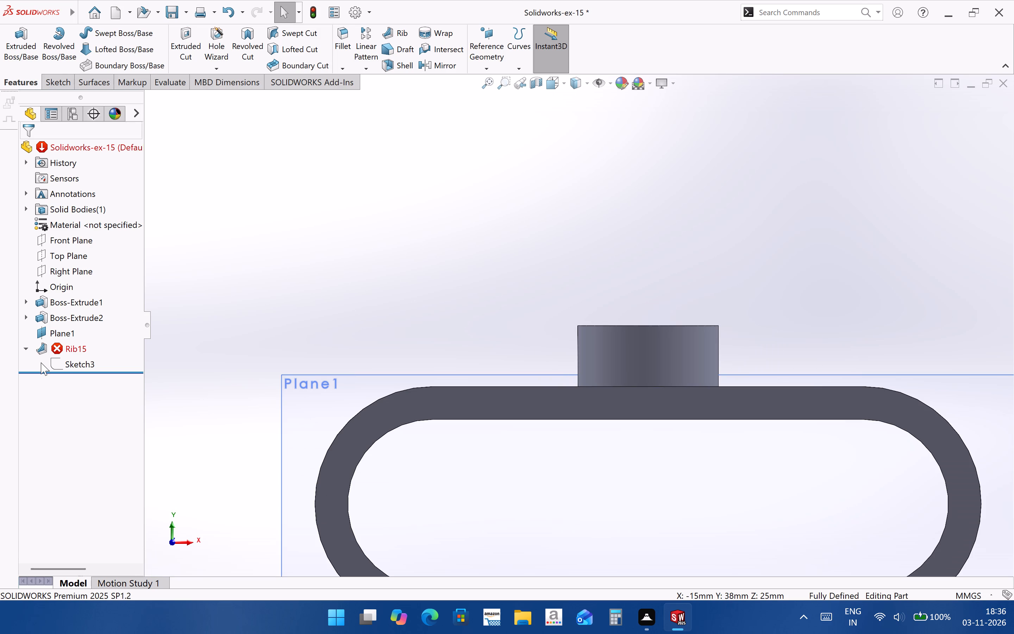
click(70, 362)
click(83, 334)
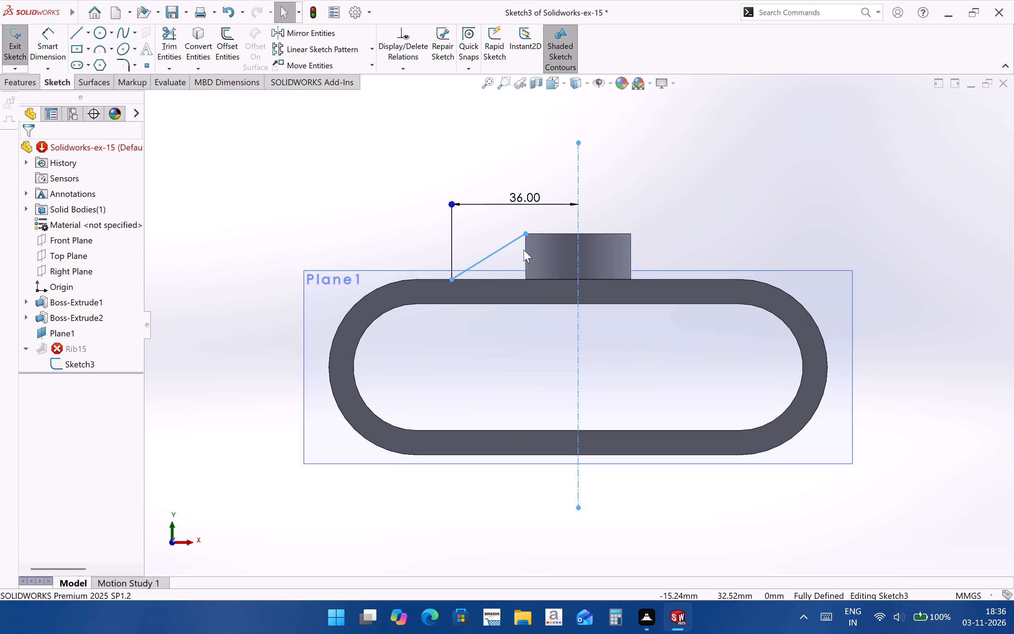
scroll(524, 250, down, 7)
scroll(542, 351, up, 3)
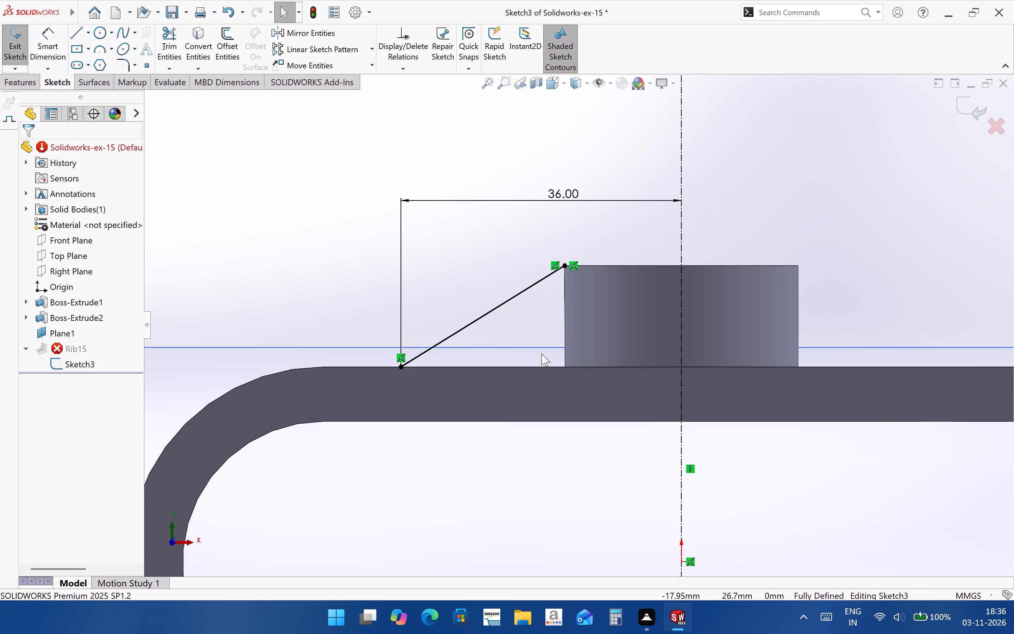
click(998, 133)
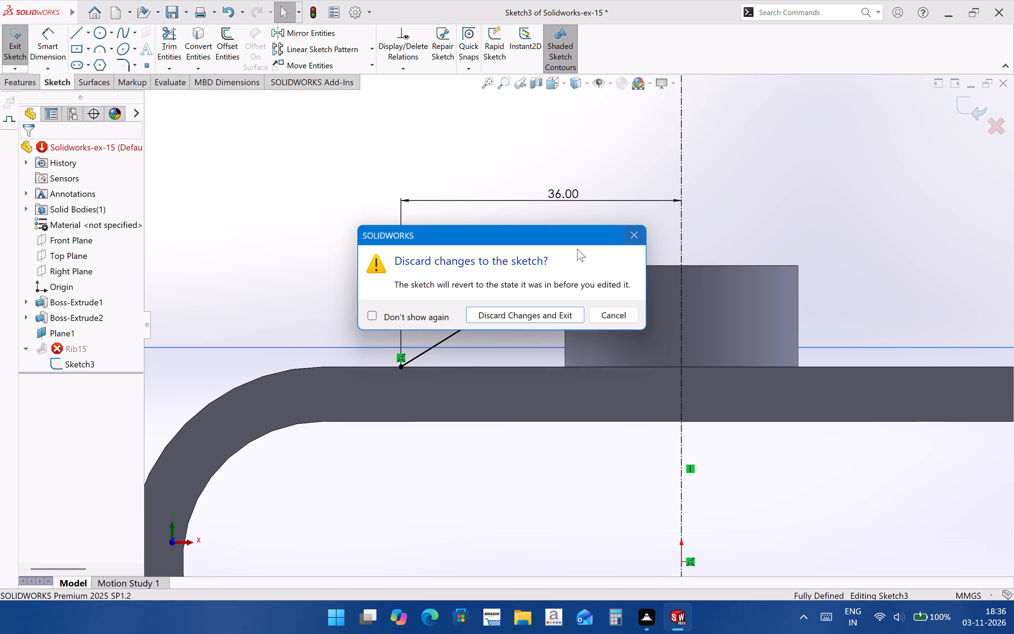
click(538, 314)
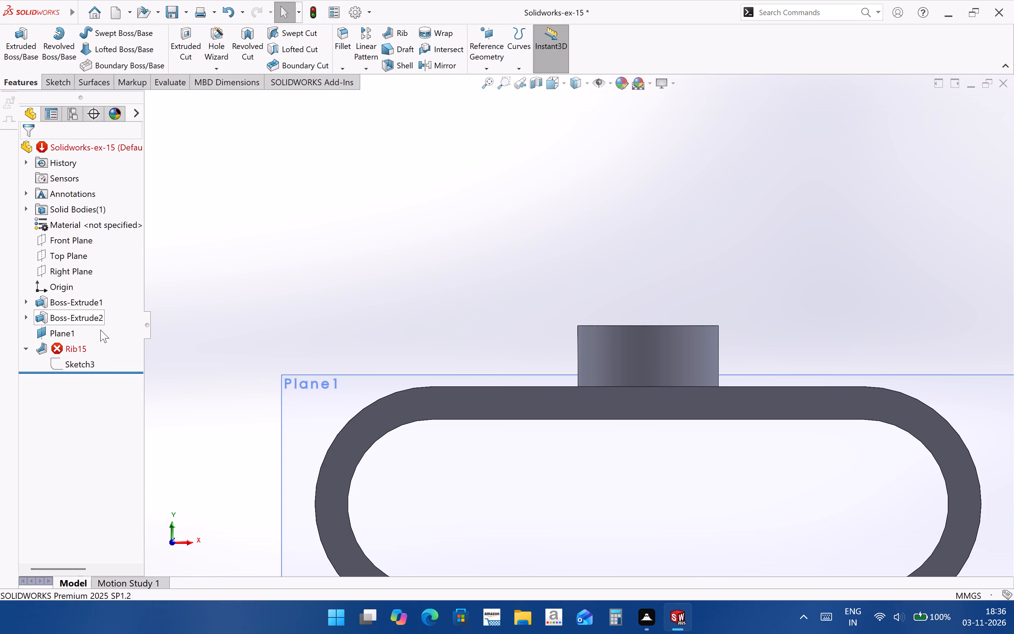
Delete the rib feature Rib15 while keeping its sketch.
click(80, 359)
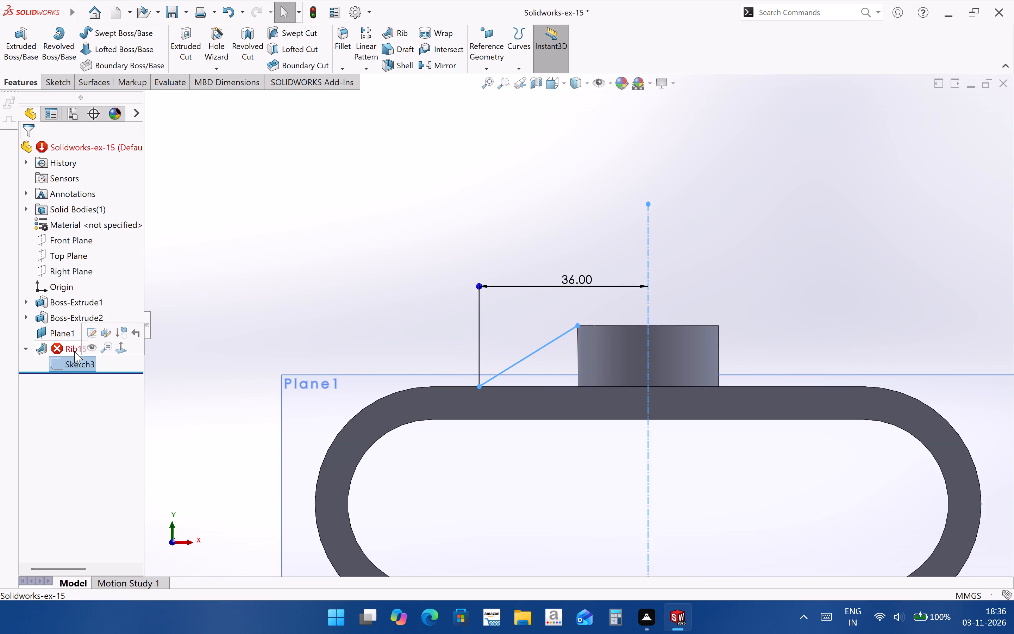
click(74, 349)
right_click(74, 349)
click(104, 431)
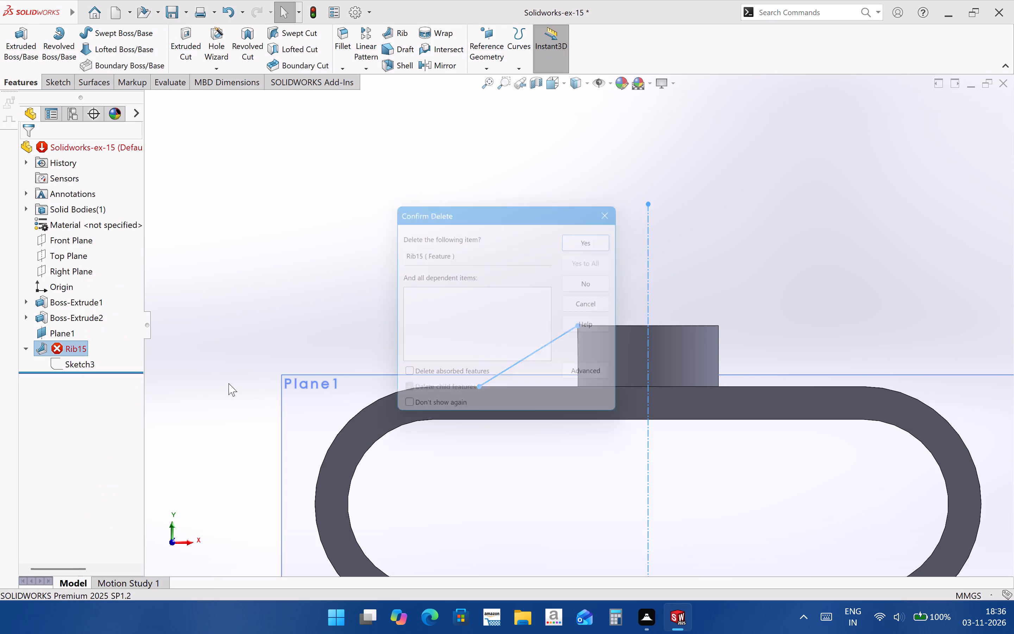
click(616, 233)
Delete the leftover rib sketch, Sketch3, with the slanted line and vertical centreline.
middle_drag(529, 356, 591, 427)
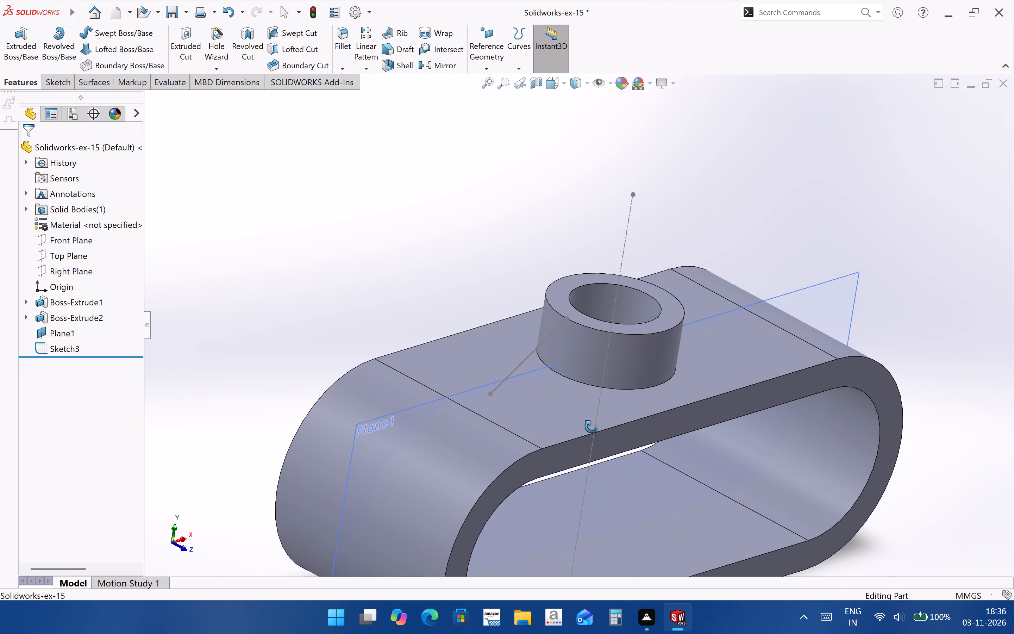
middle_drag(591, 427, 554, 384)
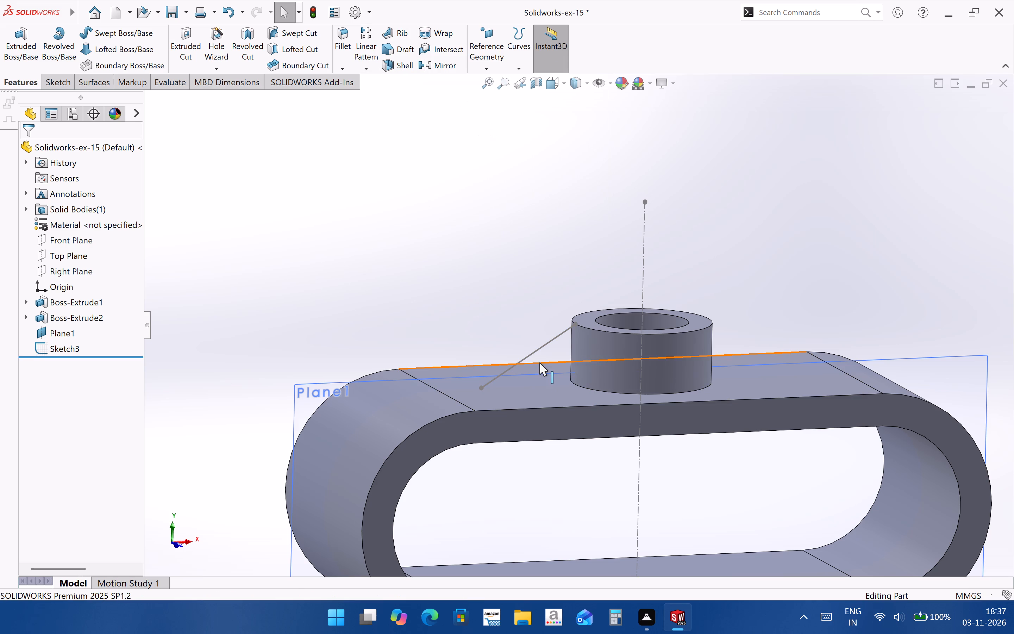
click(535, 351)
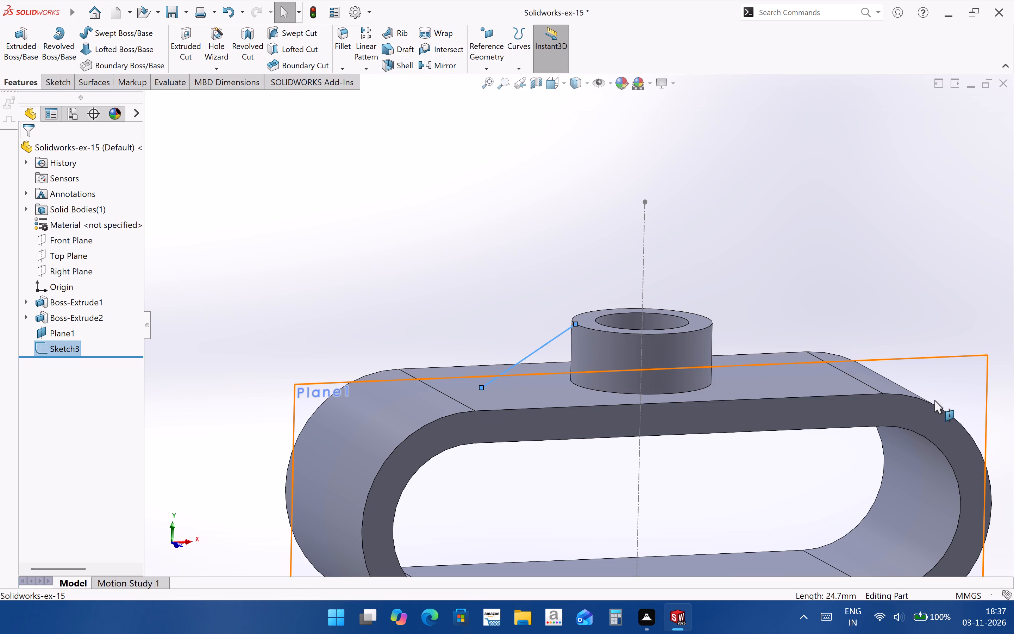
key(Delete)
click(610, 230)
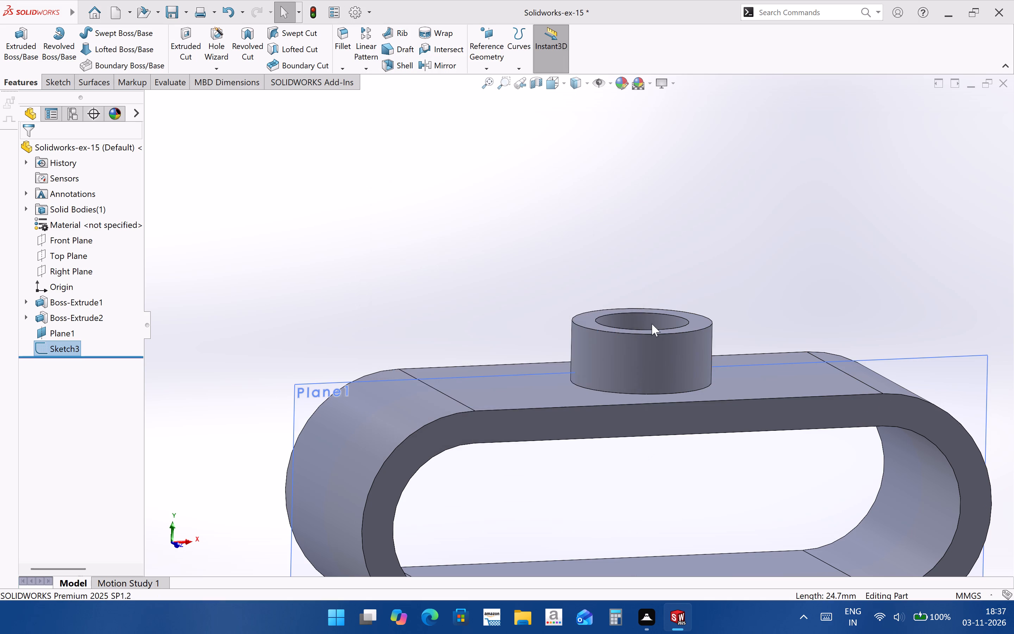
click(781, 257)
scroll(438, 274, up, 4)
click(806, 537)
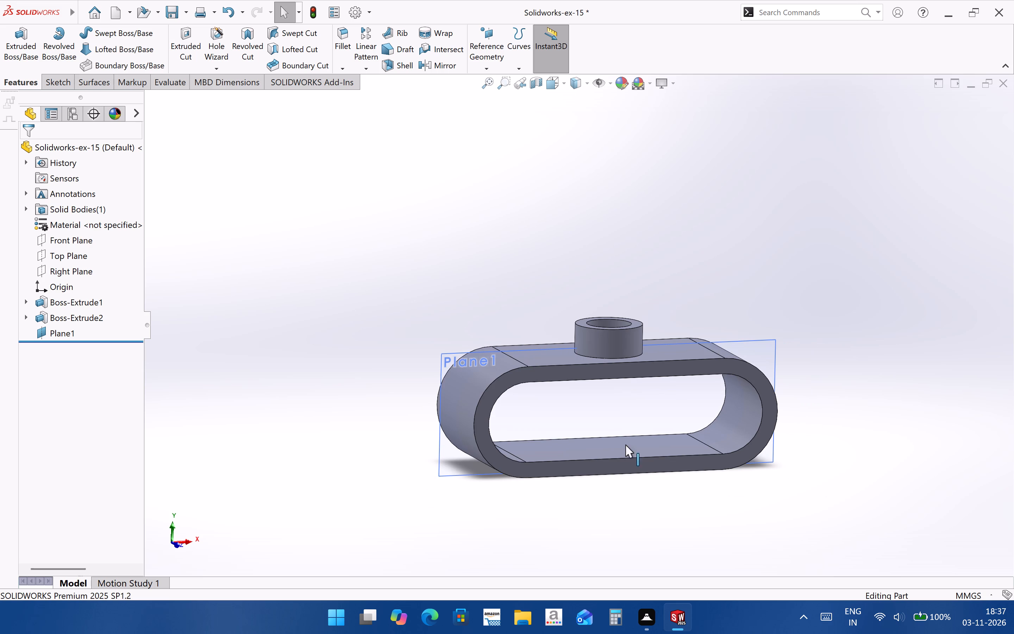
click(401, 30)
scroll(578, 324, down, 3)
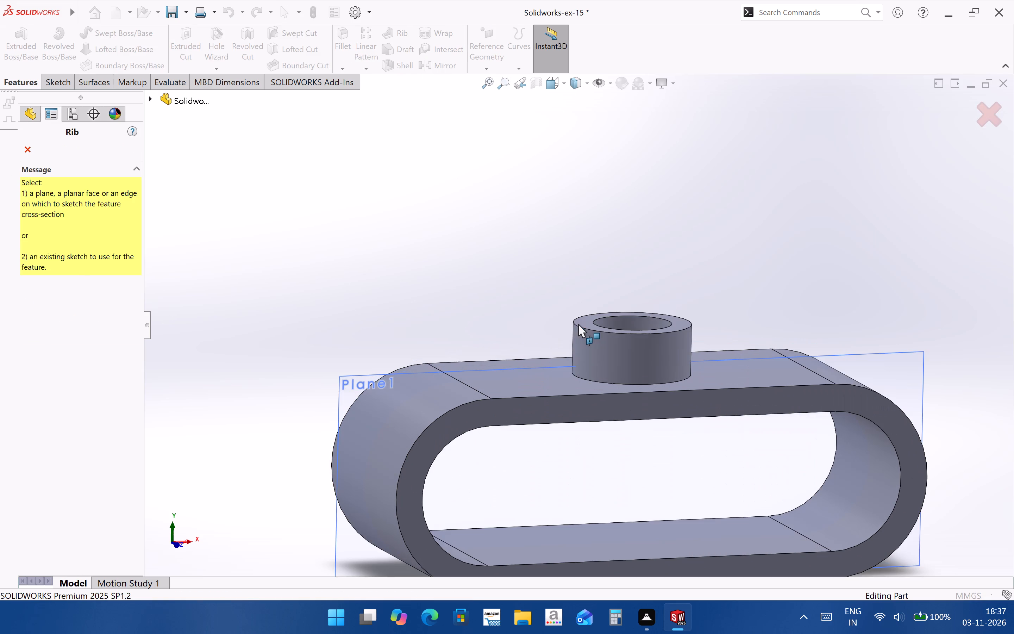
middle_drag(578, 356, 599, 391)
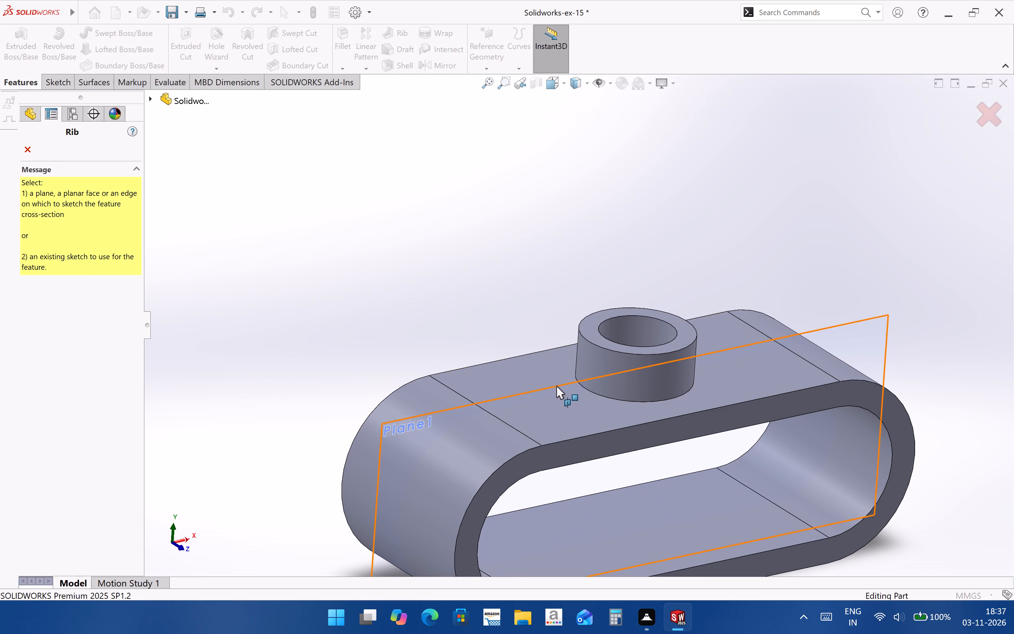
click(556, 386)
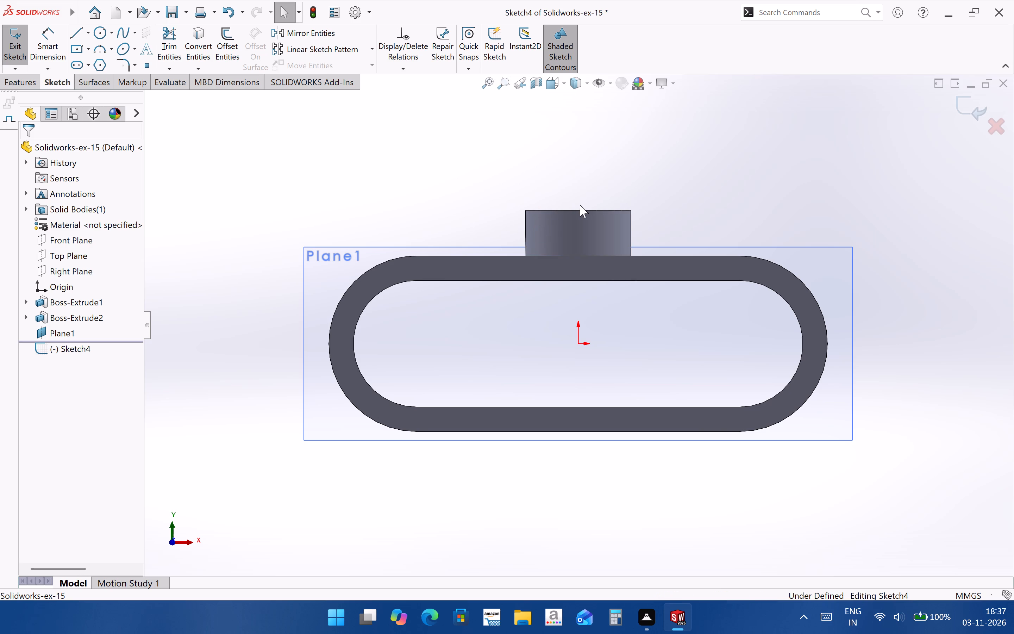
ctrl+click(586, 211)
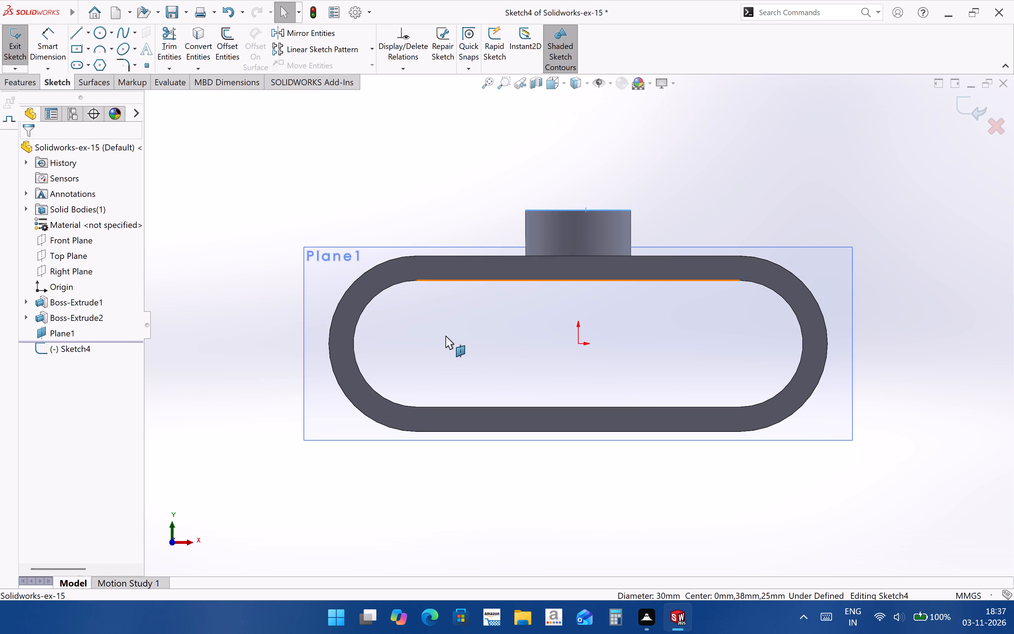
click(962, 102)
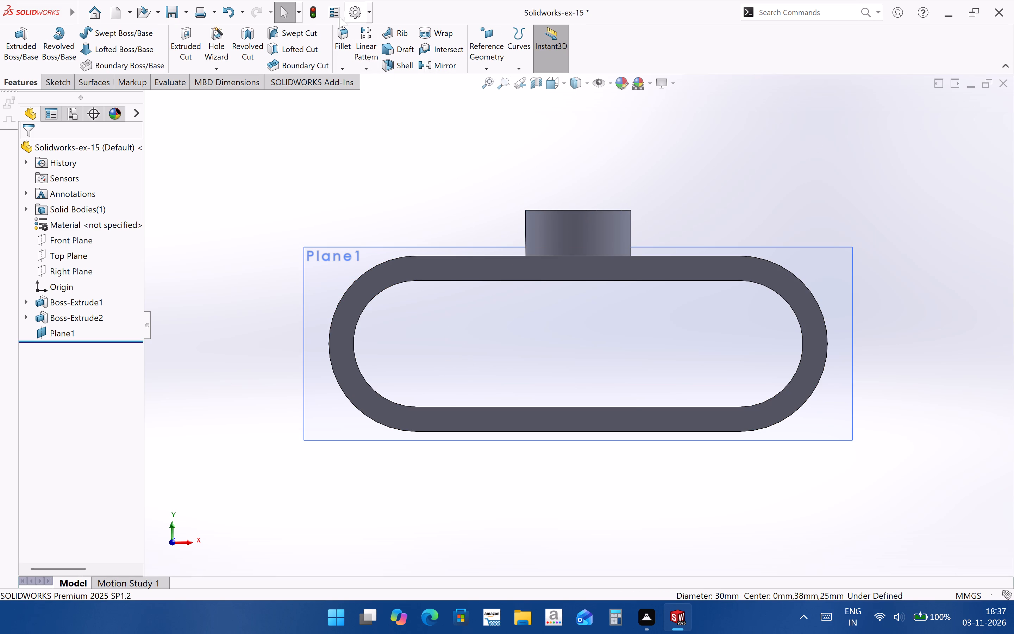
Start a Rib on Plane1 and sketch a slanted line from the boss's top-left corner to the ring's top edge, ending about 30 mm from centre.
click(406, 31)
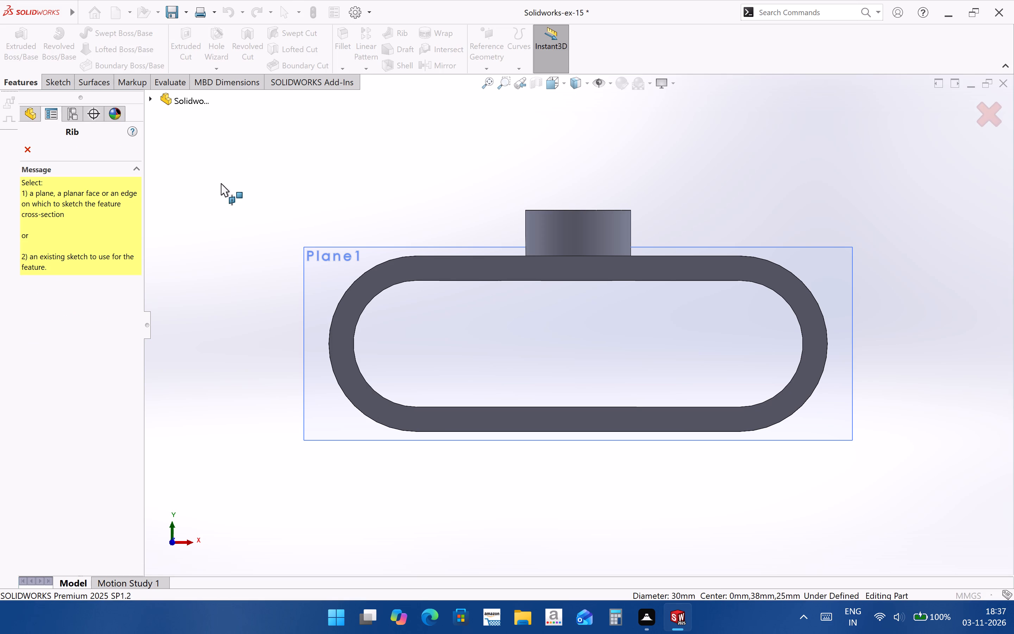
click(408, 249)
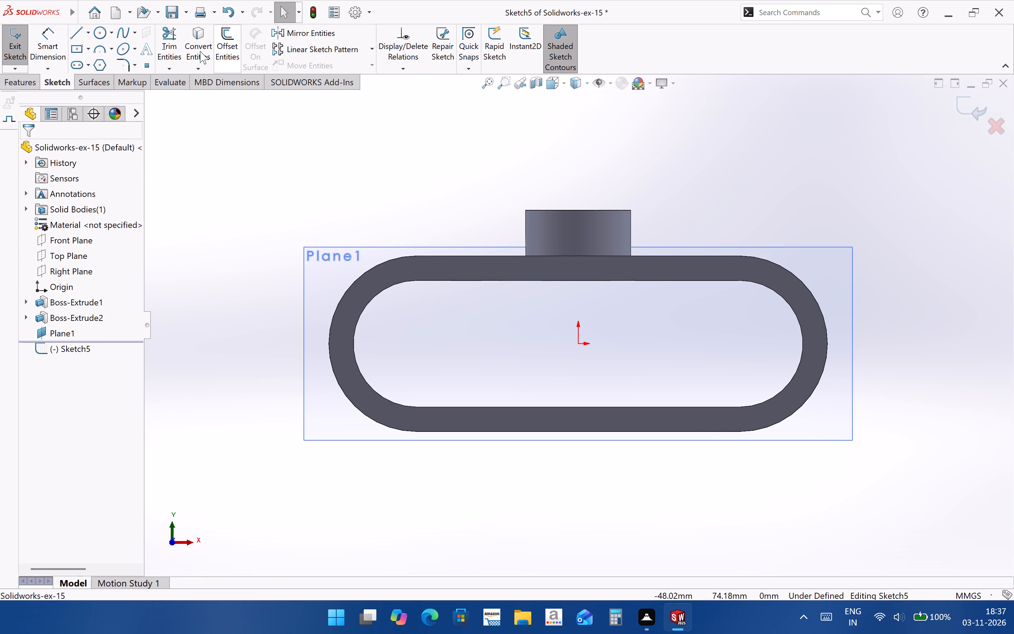
click(83, 31)
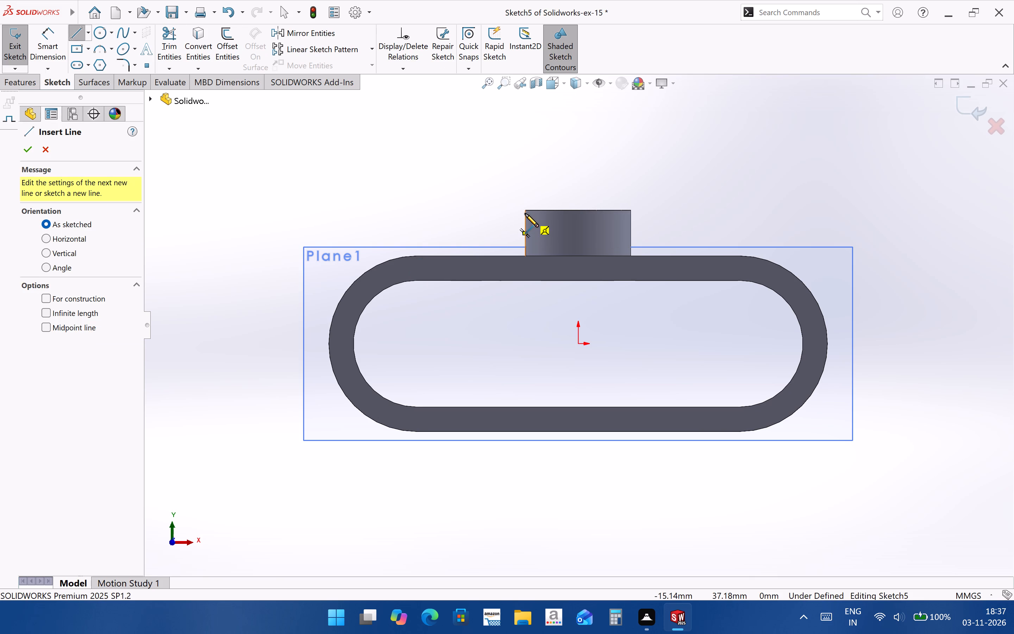
click(525, 210)
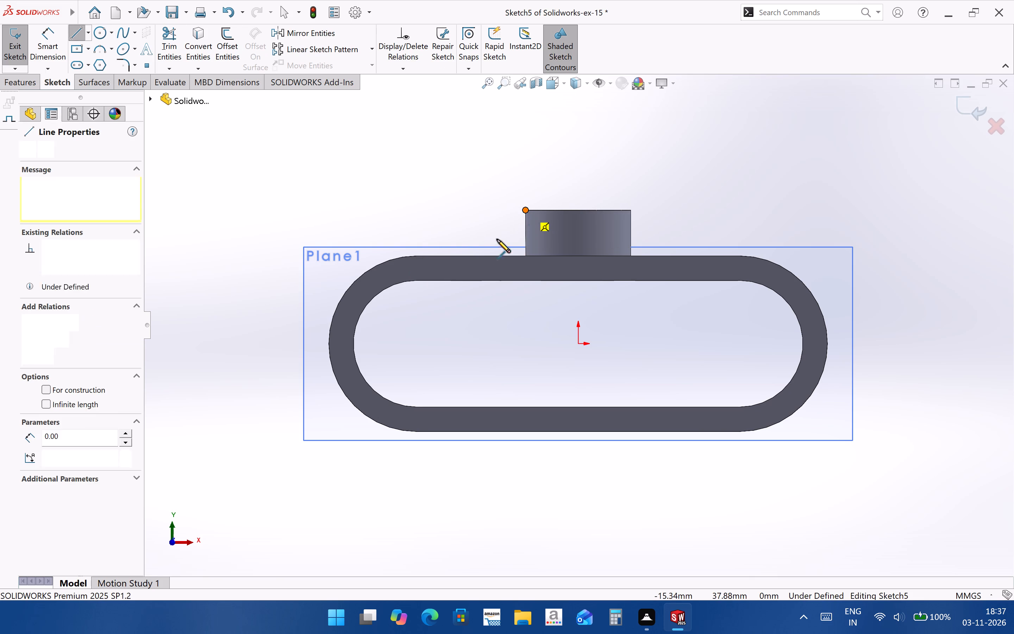
click(471, 257)
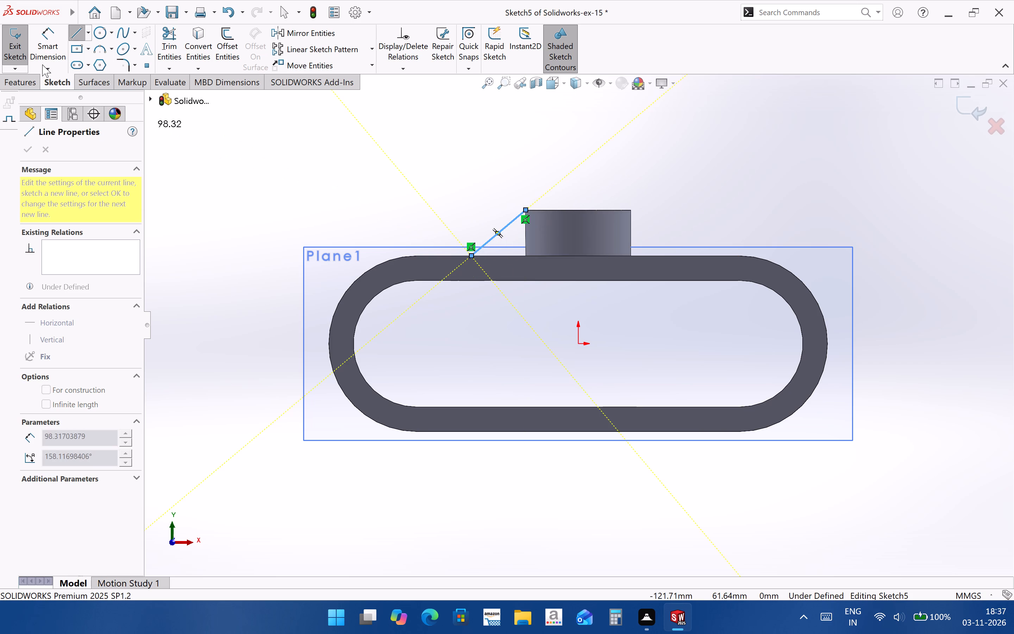
Dimension the slanted line's lower endpoint 36 mm horizontally from the origin, and exit the sketch to reach the rib settings.
click(39, 56)
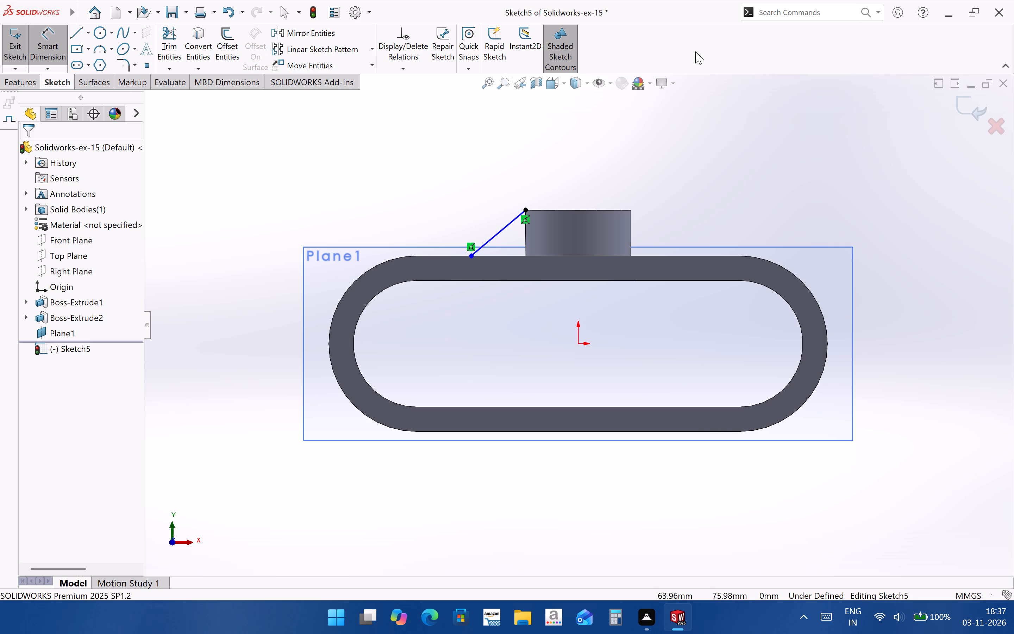
click(472, 255)
click(578, 343)
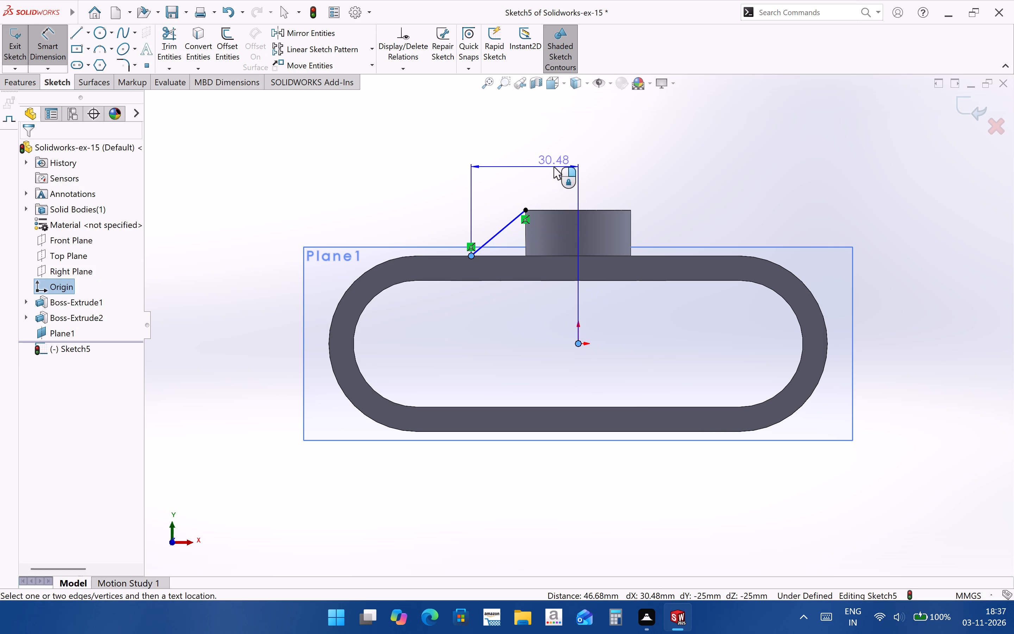
click(553, 166)
text(36)
key(Return)
click(715, 192)
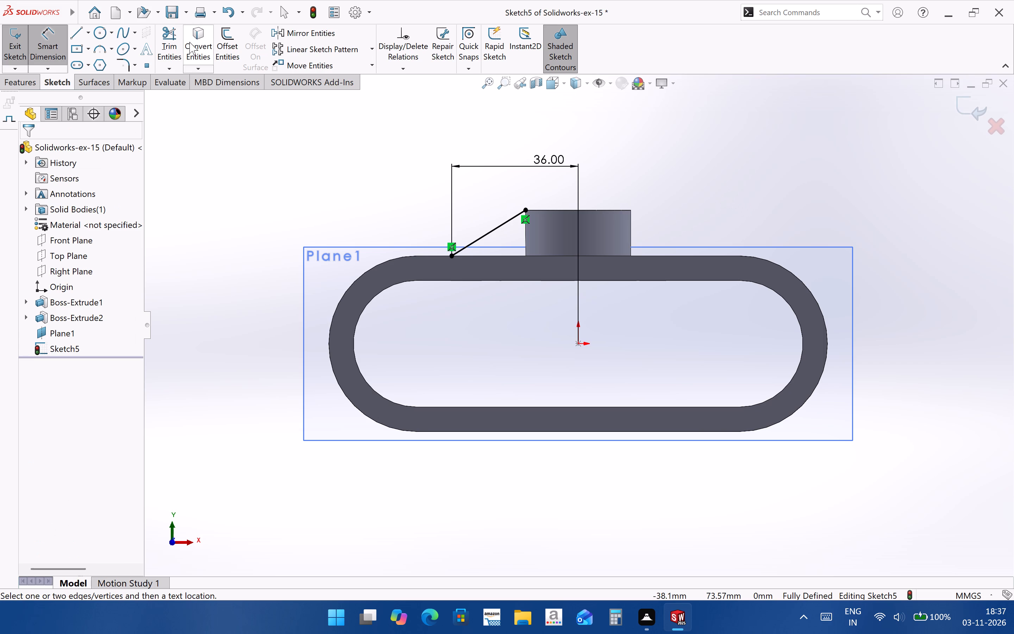
click(971, 106)
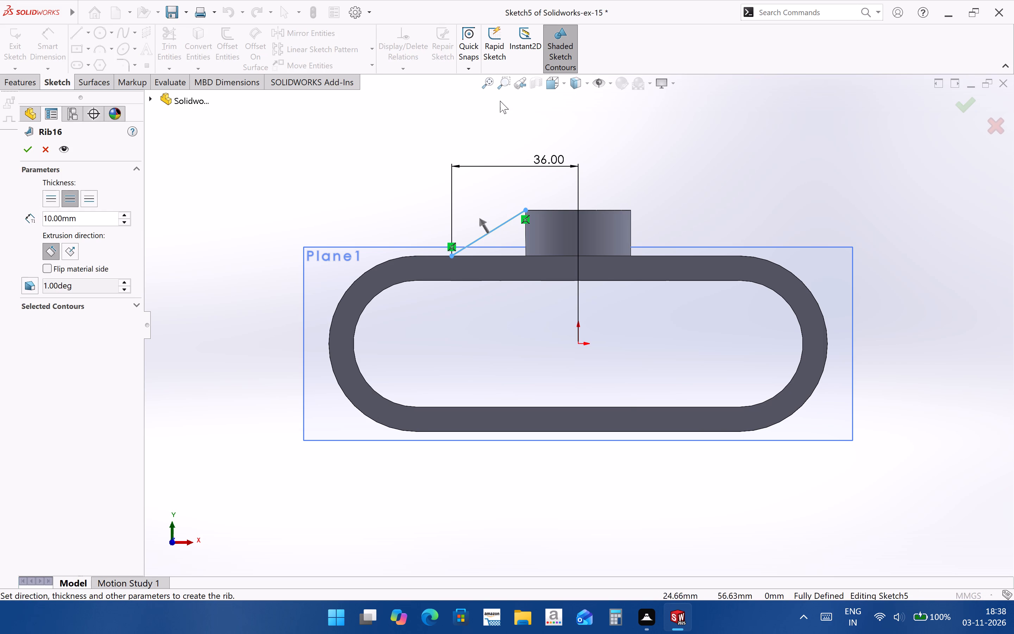
Flip the rib's material side towards the ring and boss, and set the rib thickness to 8 mm.
click(58, 269)
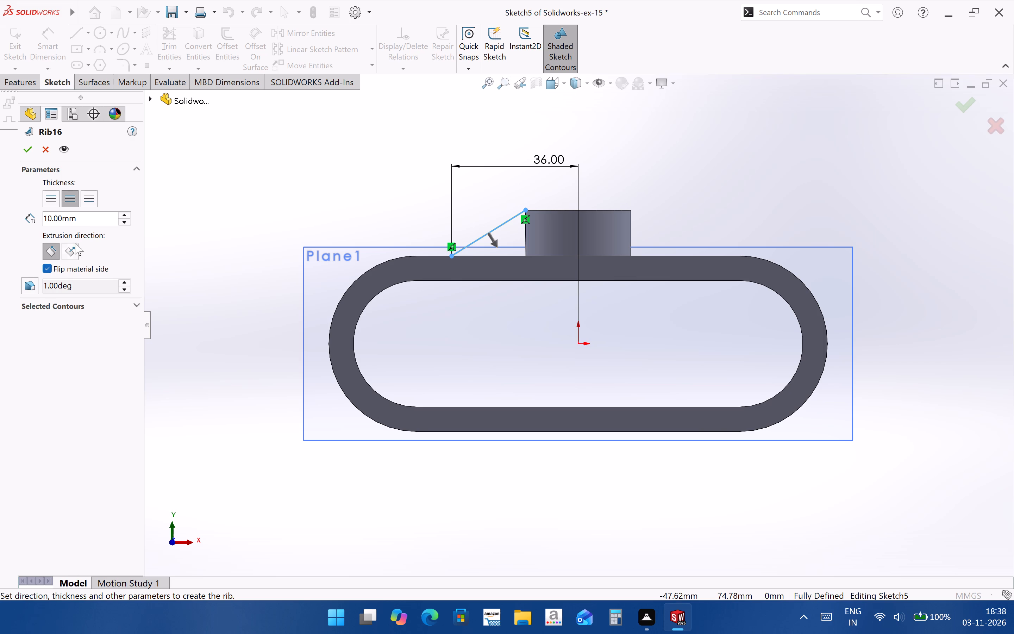
click(84, 215)
drag(84, 215, 7, 216)
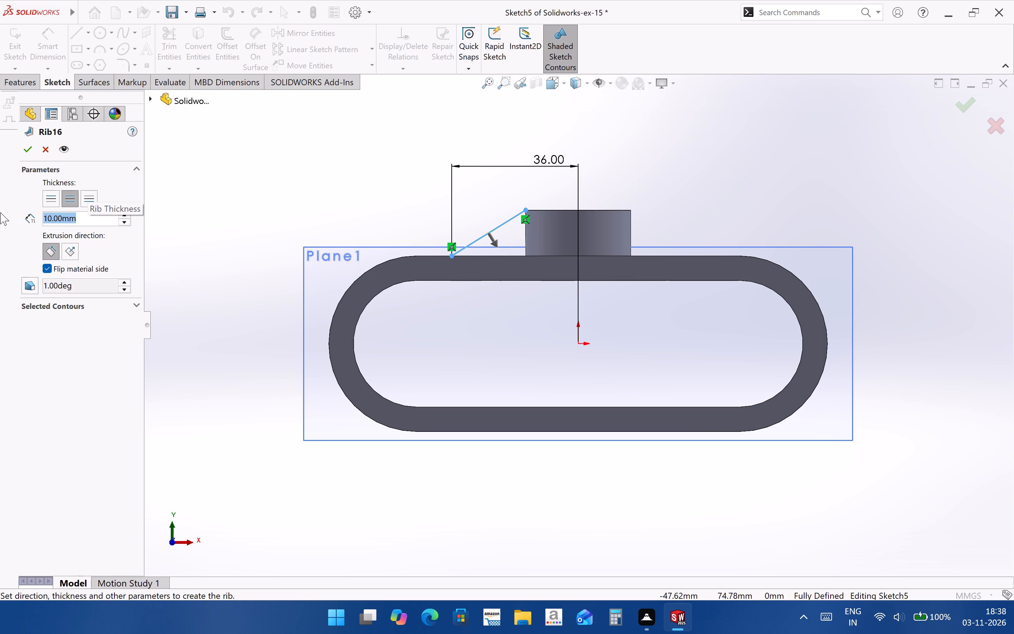
key(8)
key(Return)
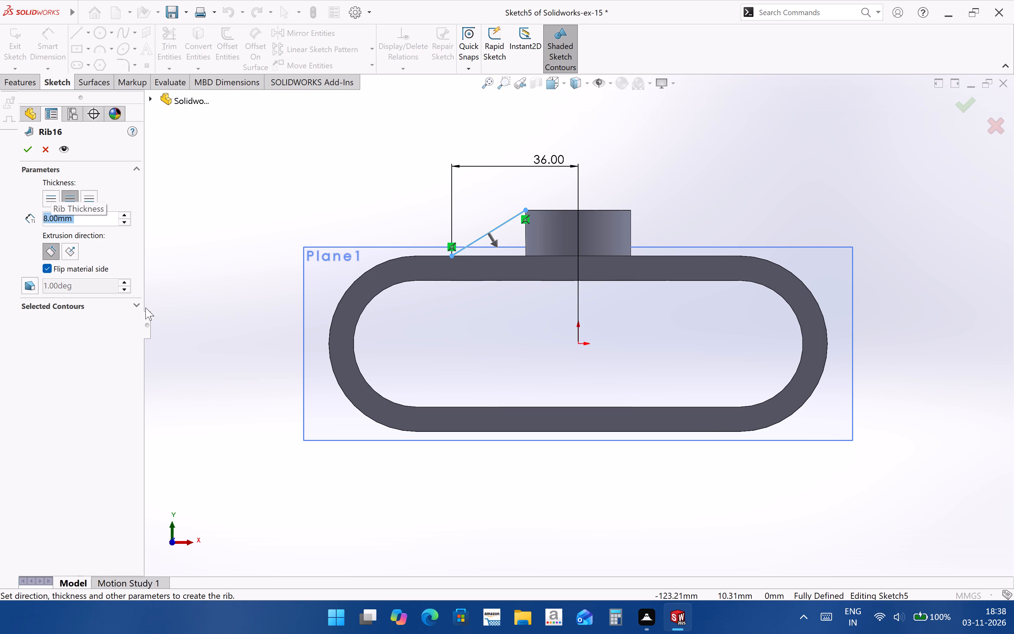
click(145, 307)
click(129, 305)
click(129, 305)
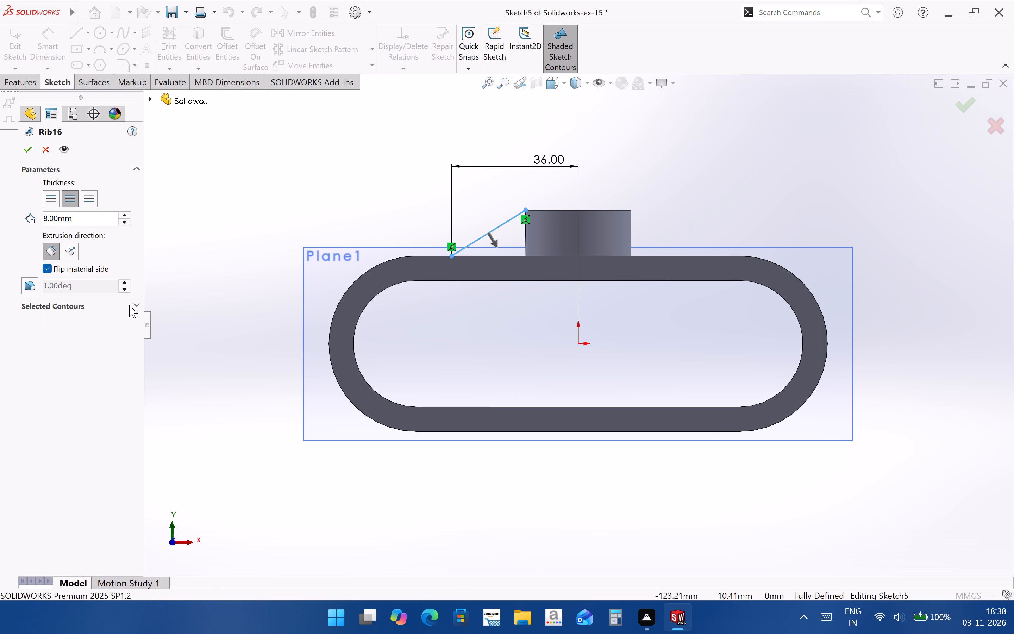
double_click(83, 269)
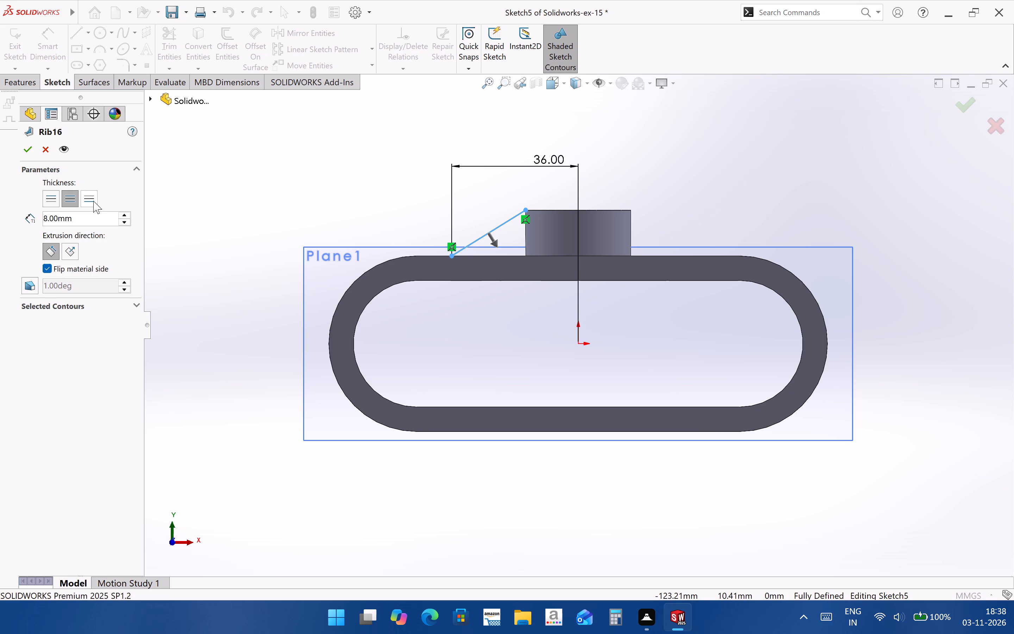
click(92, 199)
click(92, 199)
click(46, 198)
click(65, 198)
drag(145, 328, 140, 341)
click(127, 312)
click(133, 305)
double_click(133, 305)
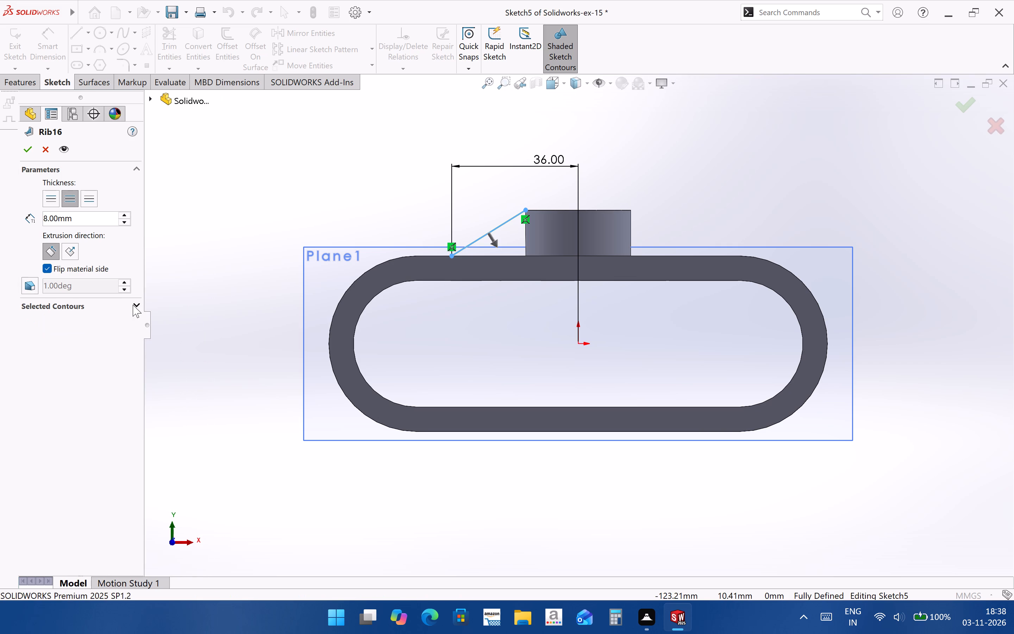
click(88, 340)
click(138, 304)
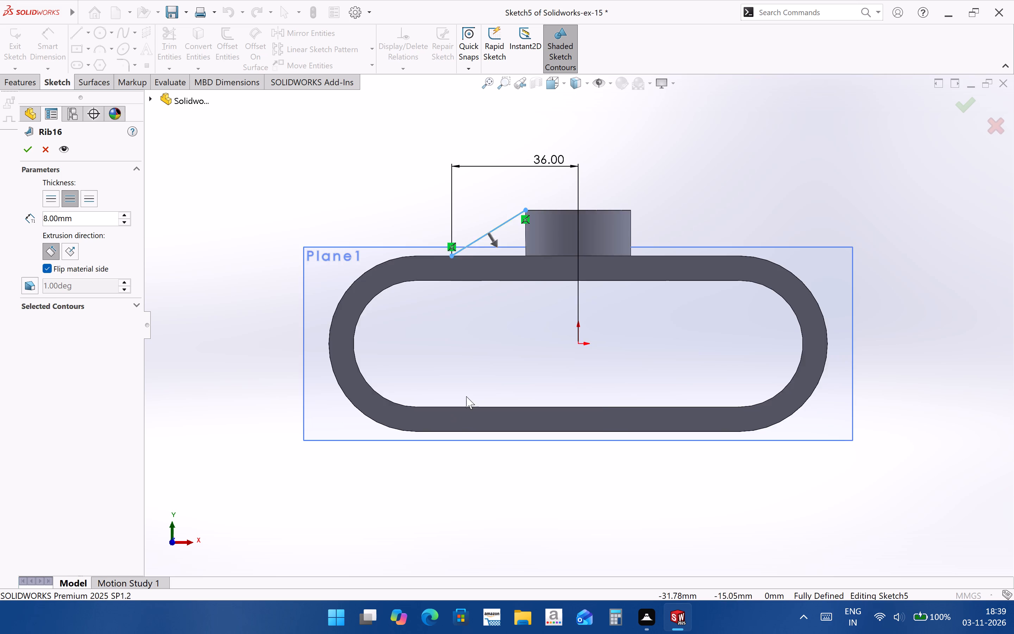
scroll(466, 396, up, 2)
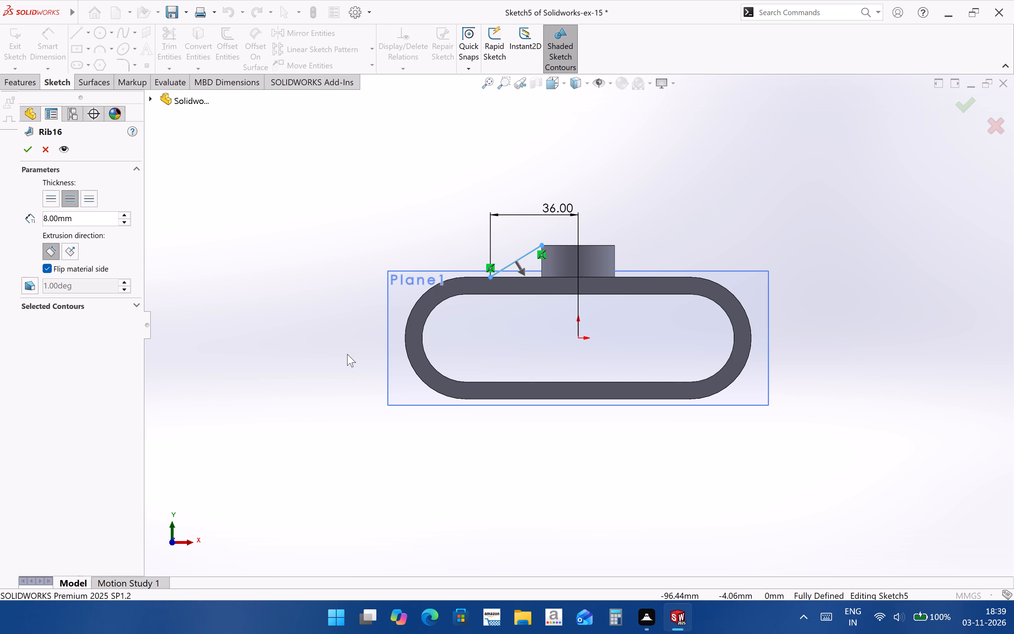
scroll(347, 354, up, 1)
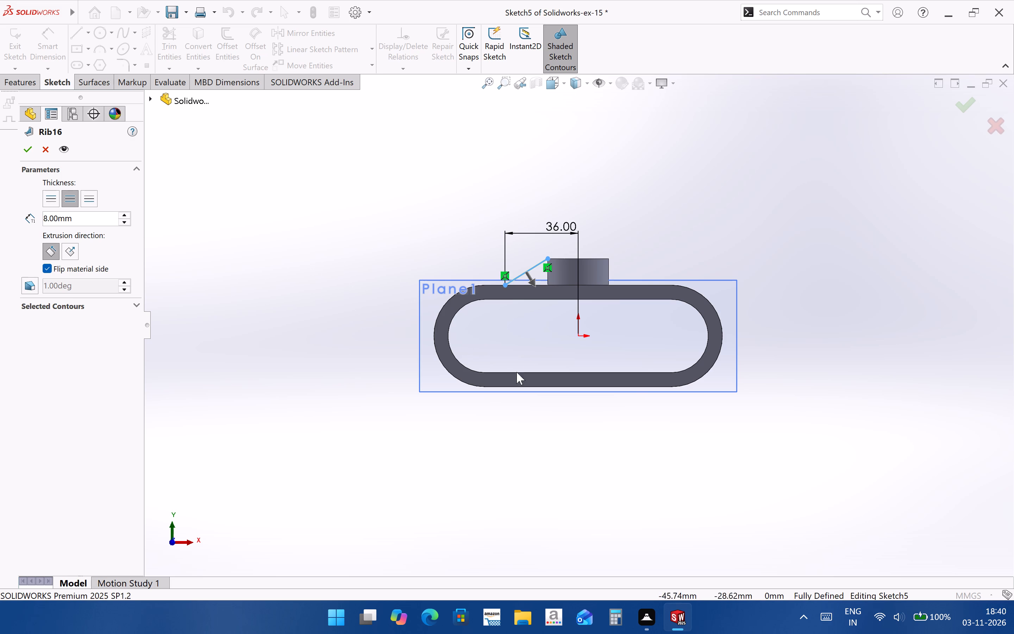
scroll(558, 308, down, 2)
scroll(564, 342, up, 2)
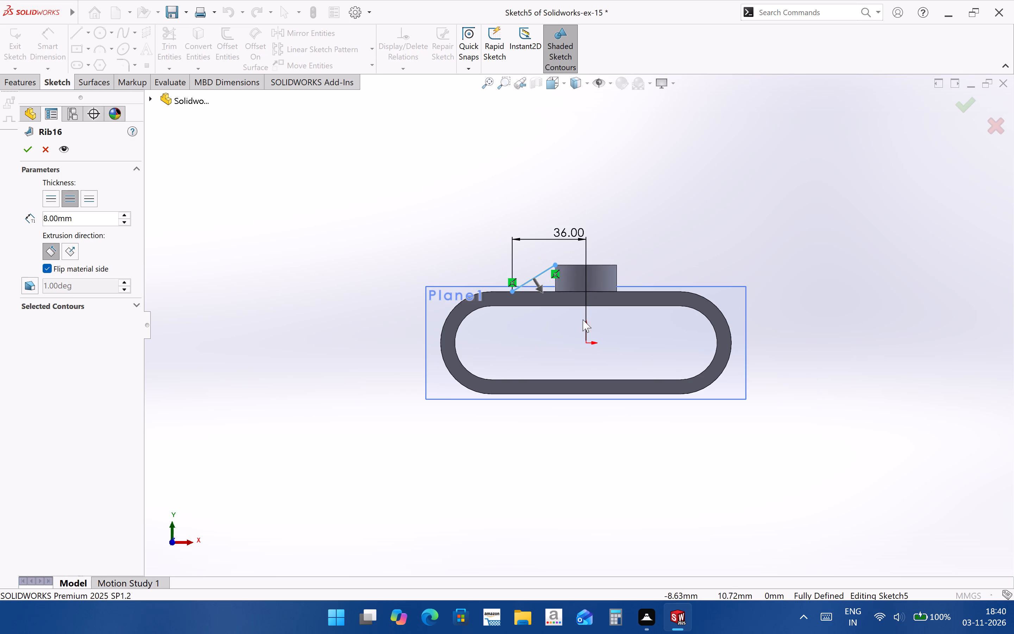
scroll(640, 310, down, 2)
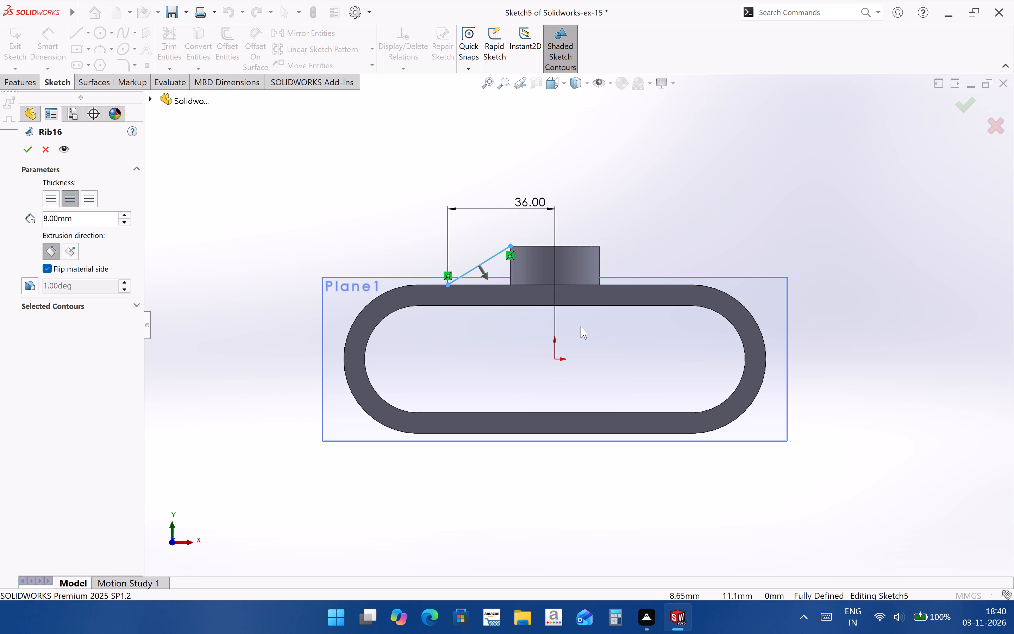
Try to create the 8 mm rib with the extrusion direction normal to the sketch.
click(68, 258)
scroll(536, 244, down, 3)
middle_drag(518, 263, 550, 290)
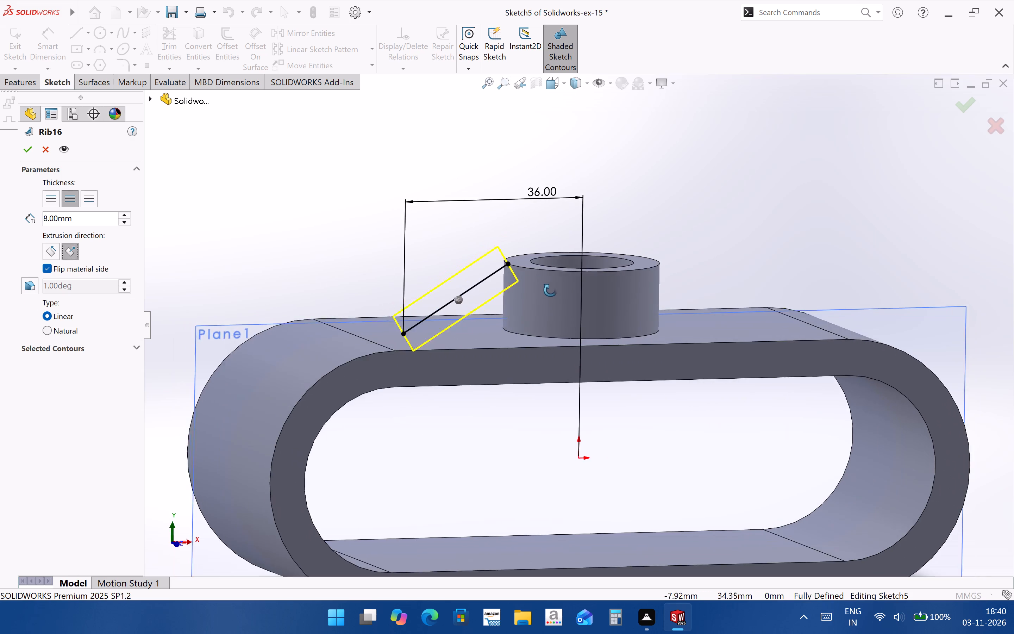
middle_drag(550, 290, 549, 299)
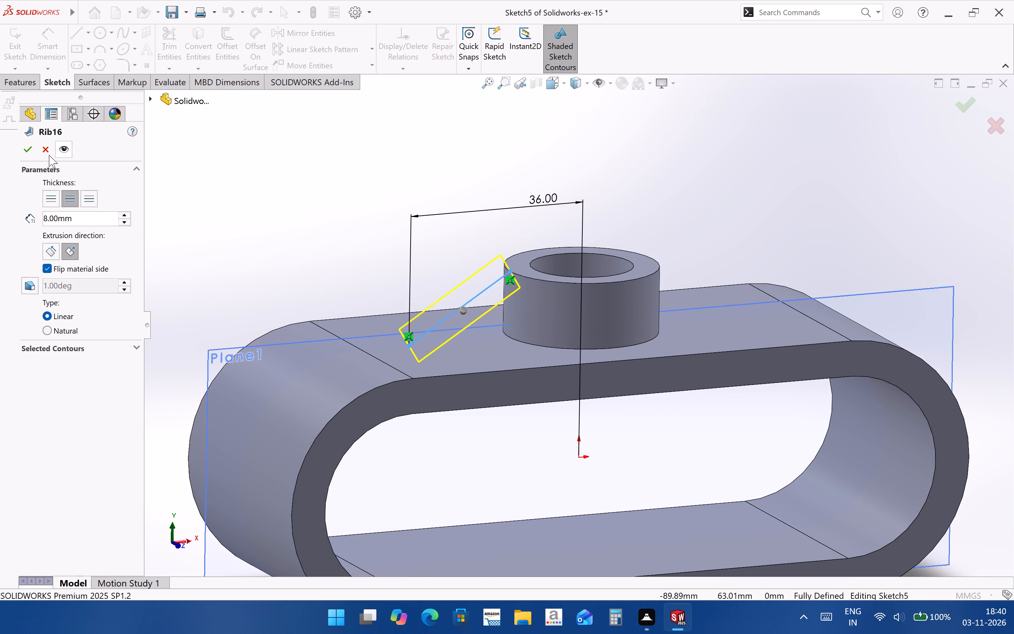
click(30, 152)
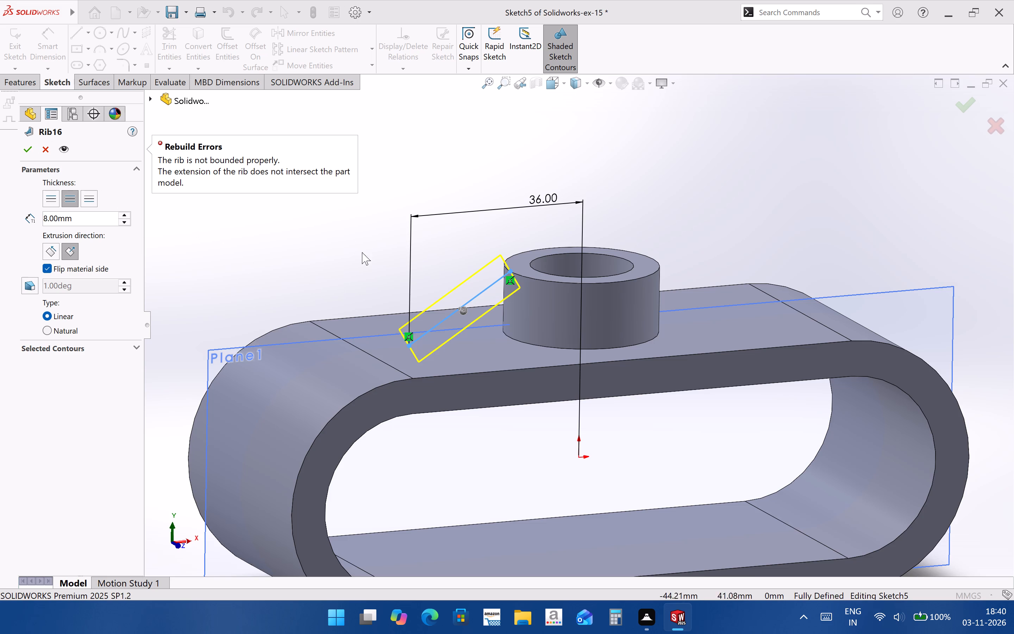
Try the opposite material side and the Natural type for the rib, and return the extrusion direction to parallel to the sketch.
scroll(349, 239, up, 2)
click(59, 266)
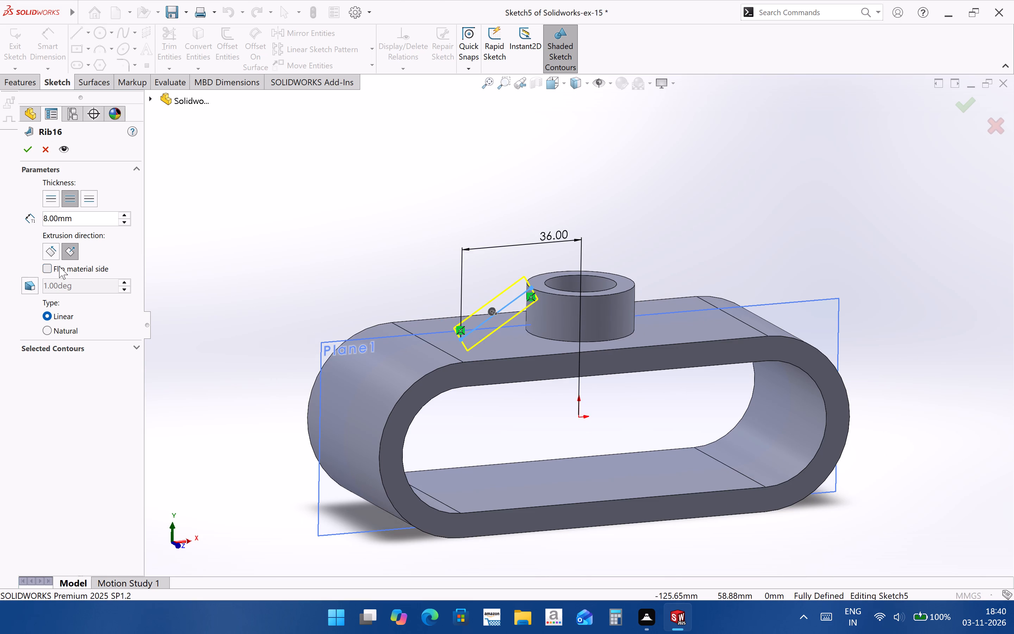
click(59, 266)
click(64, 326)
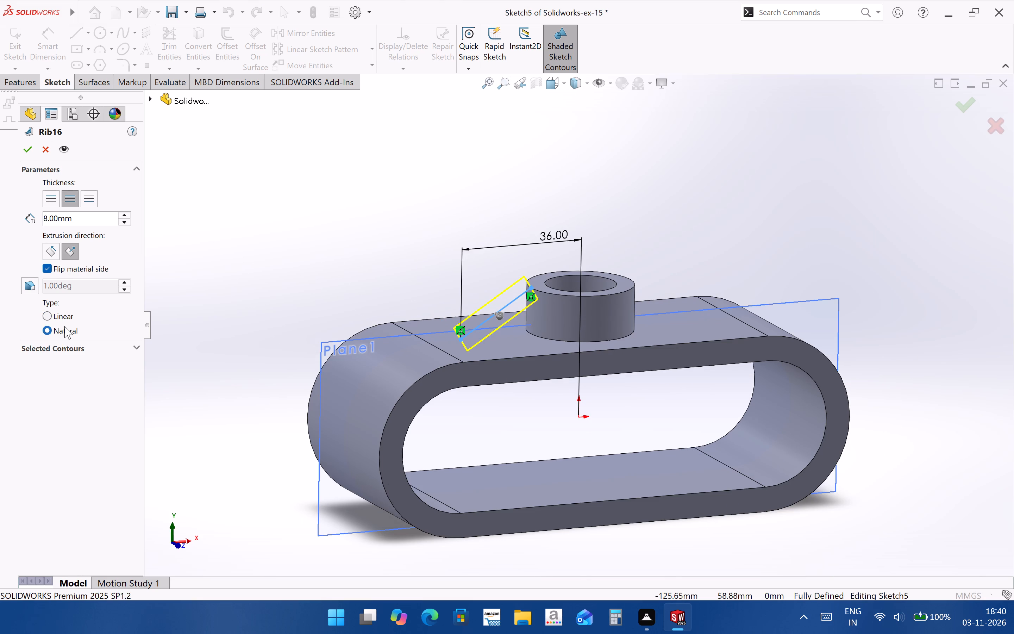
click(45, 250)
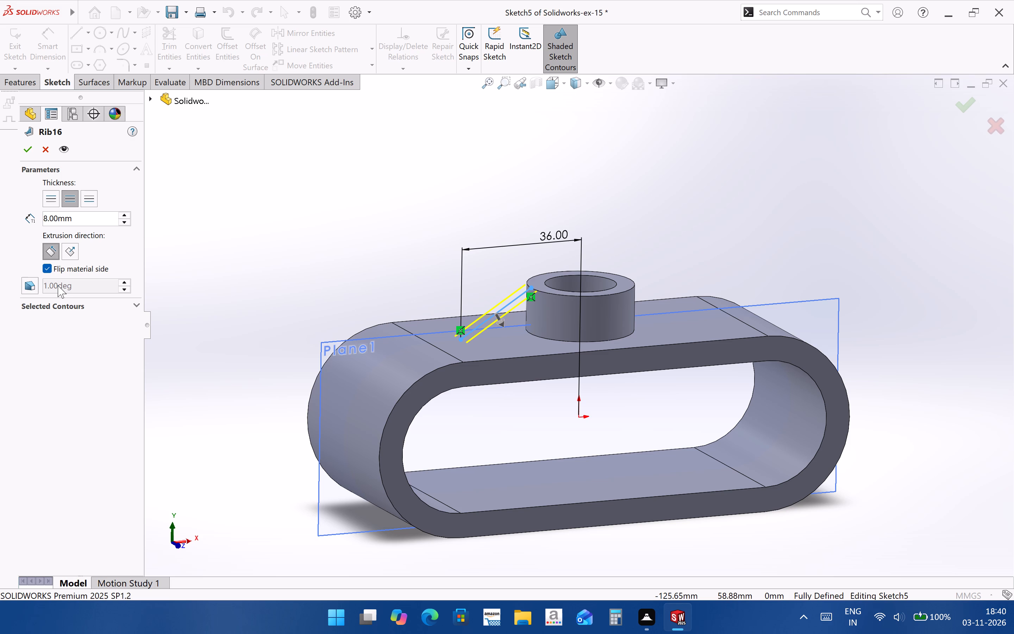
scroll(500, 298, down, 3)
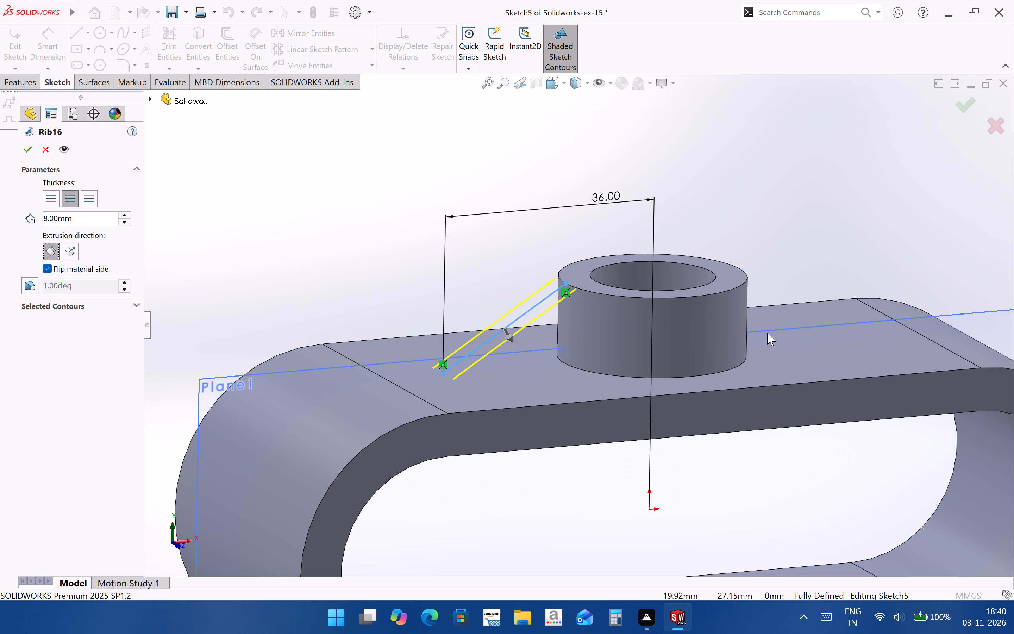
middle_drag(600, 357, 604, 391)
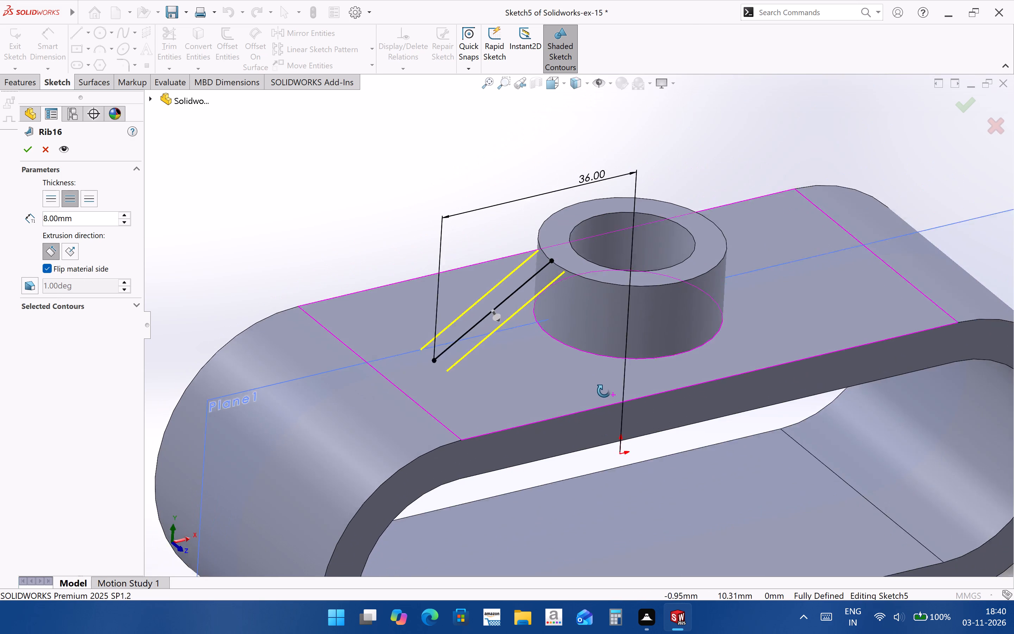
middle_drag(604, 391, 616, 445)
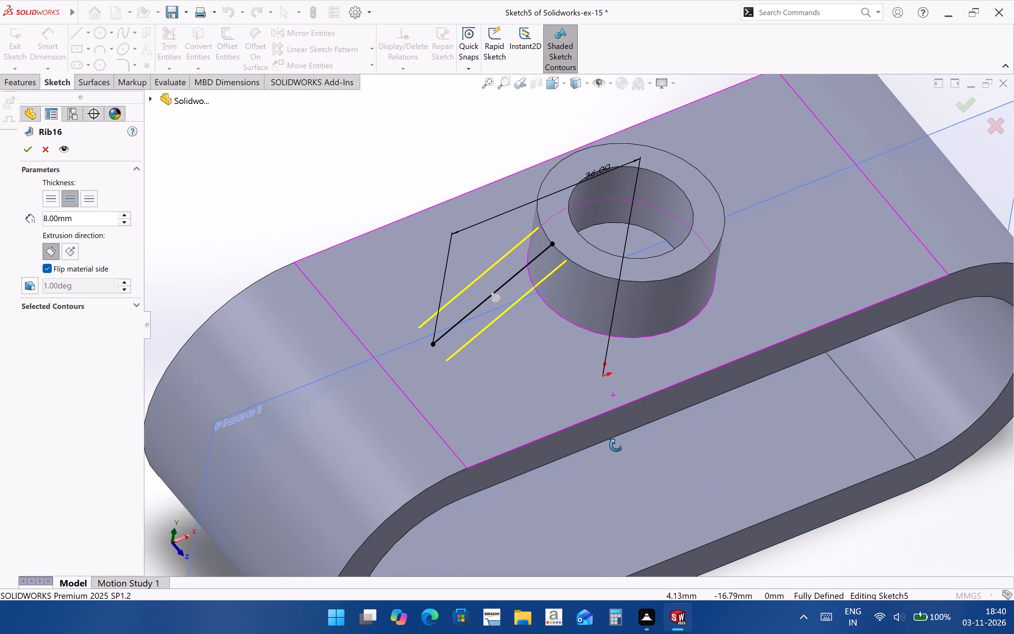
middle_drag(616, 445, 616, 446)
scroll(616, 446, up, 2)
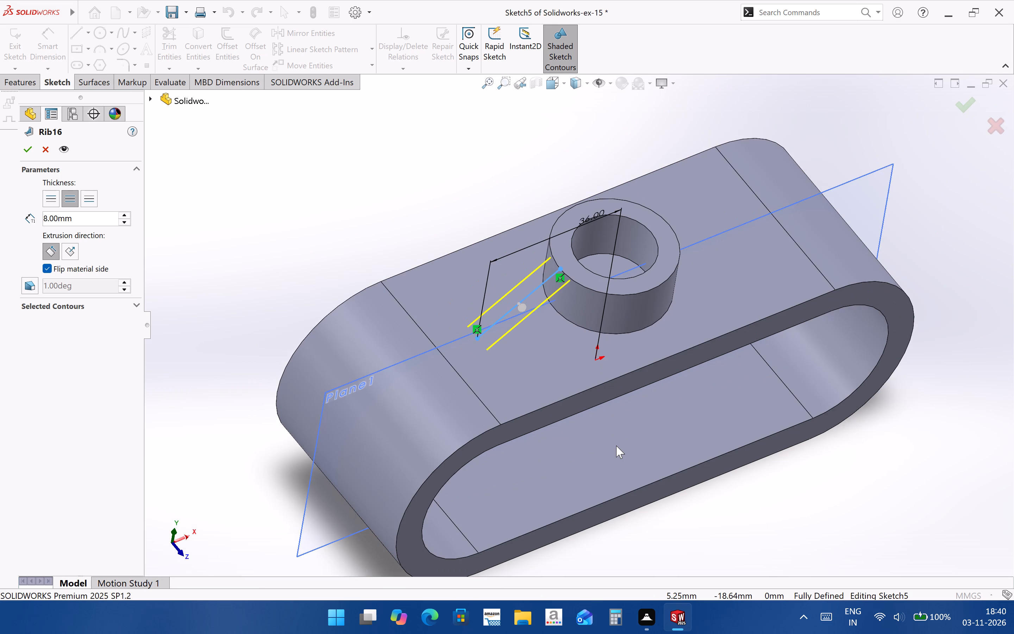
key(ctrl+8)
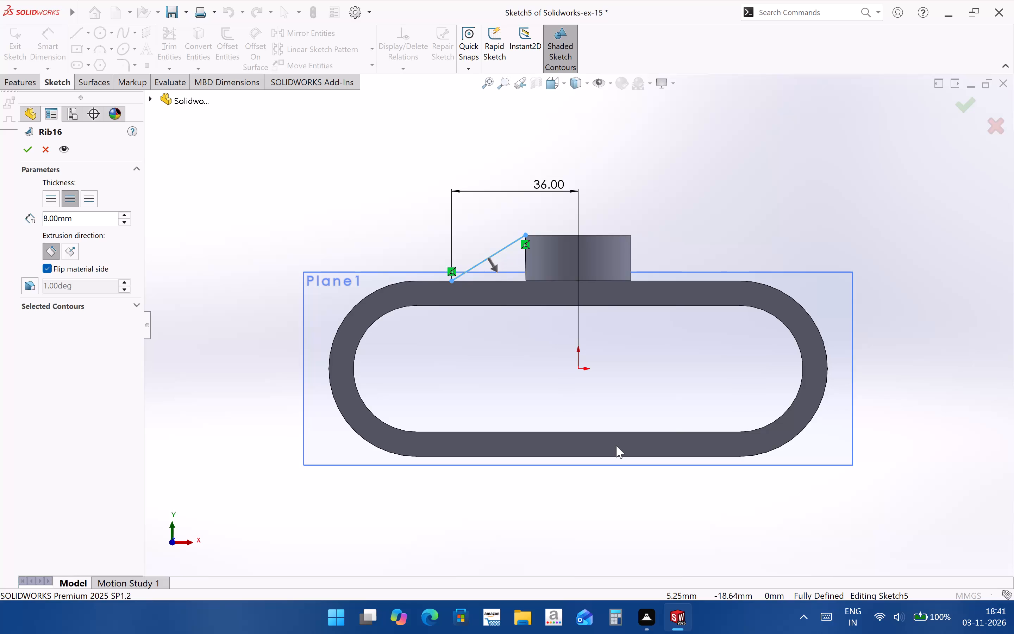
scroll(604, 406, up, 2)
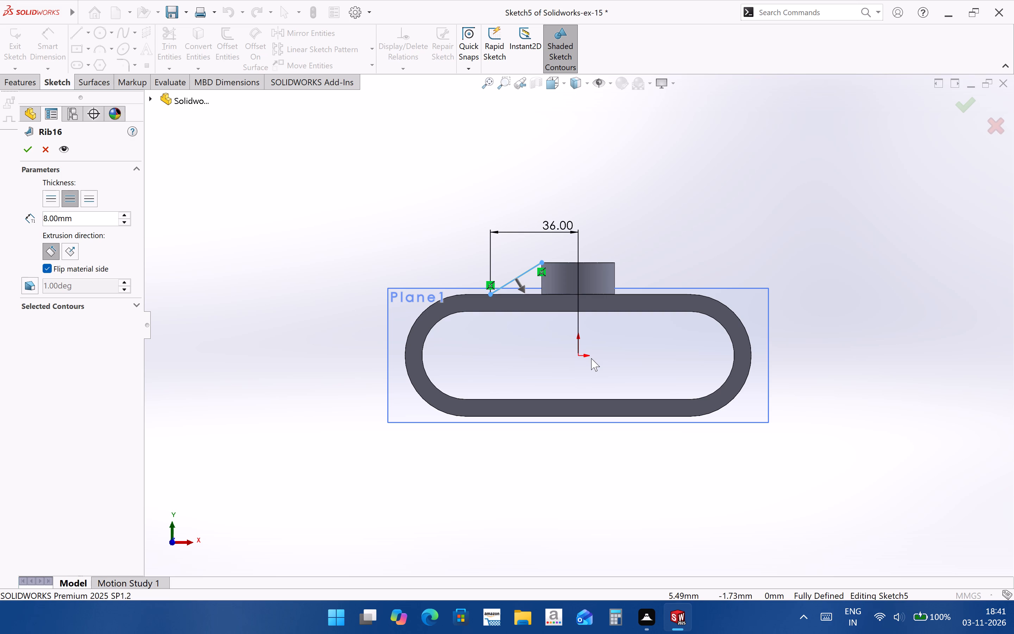
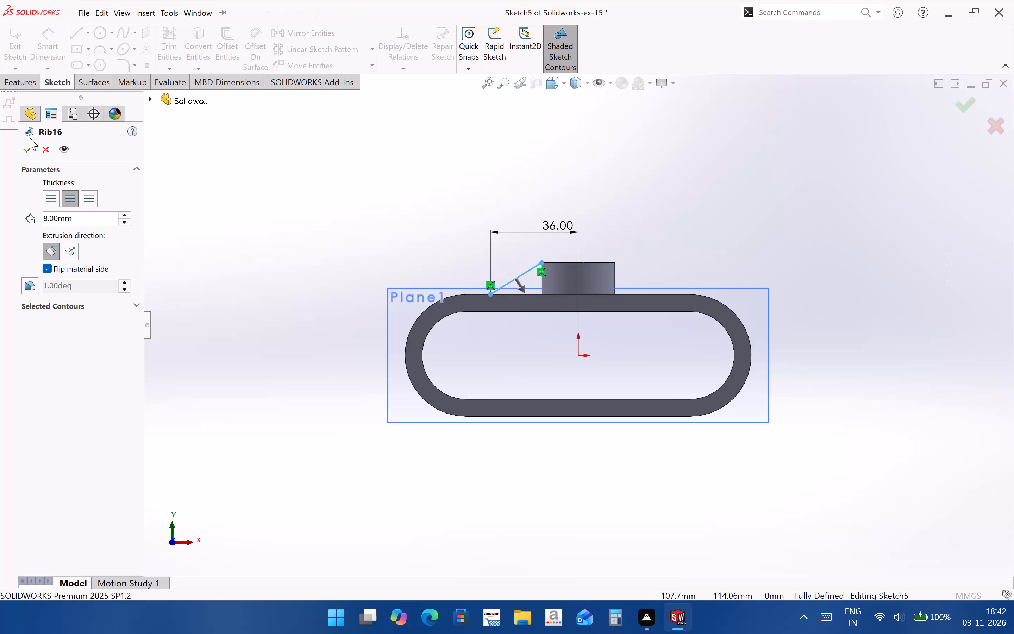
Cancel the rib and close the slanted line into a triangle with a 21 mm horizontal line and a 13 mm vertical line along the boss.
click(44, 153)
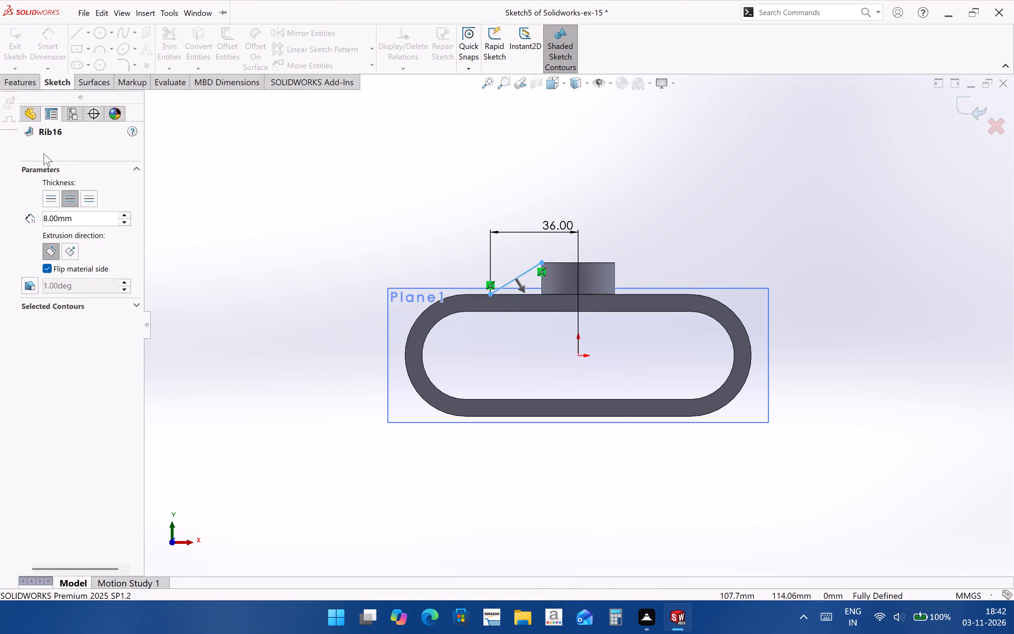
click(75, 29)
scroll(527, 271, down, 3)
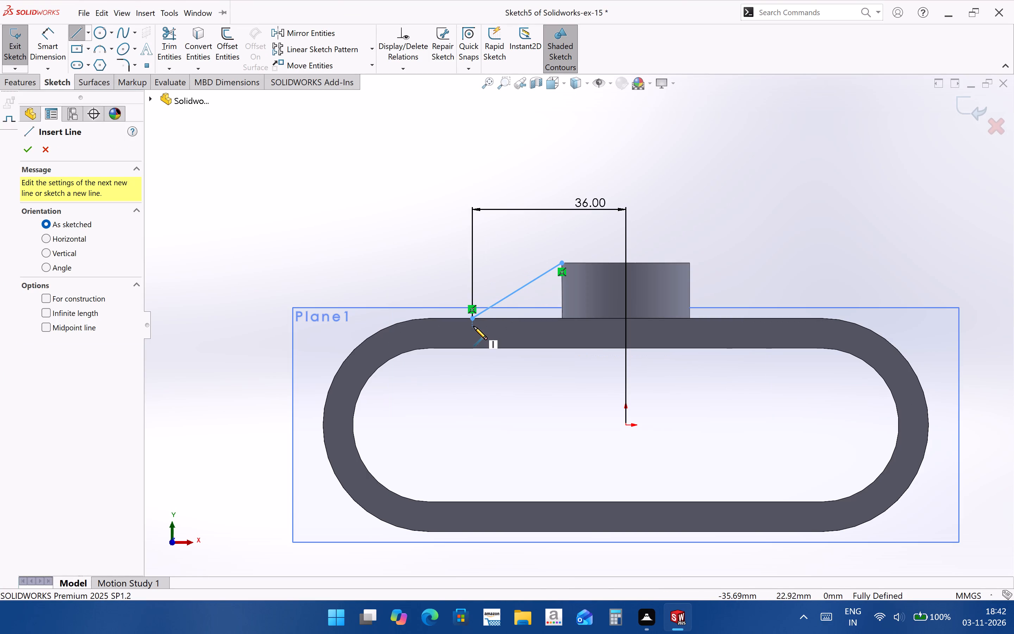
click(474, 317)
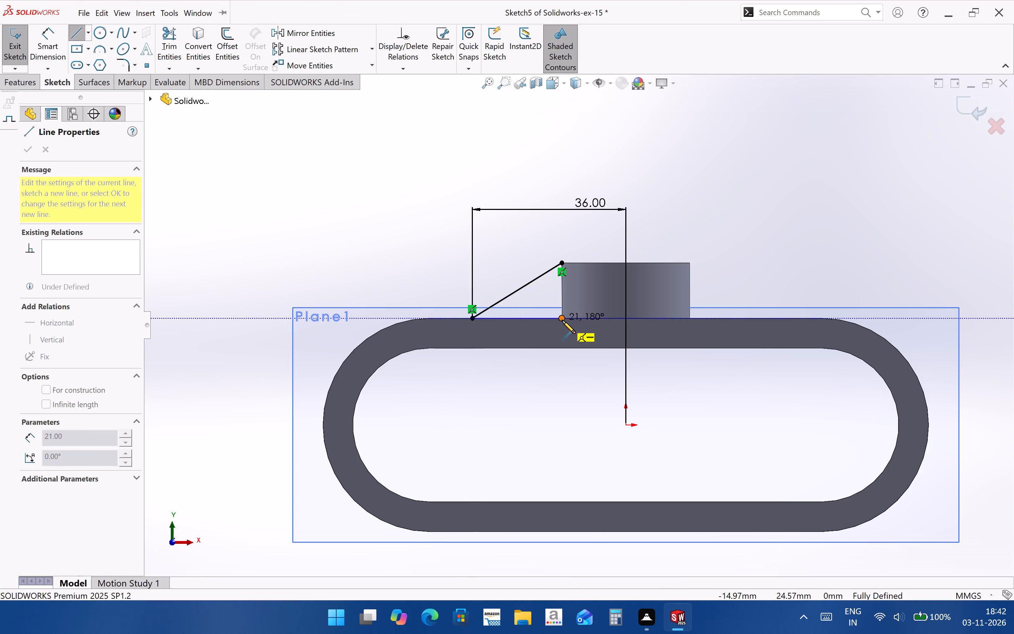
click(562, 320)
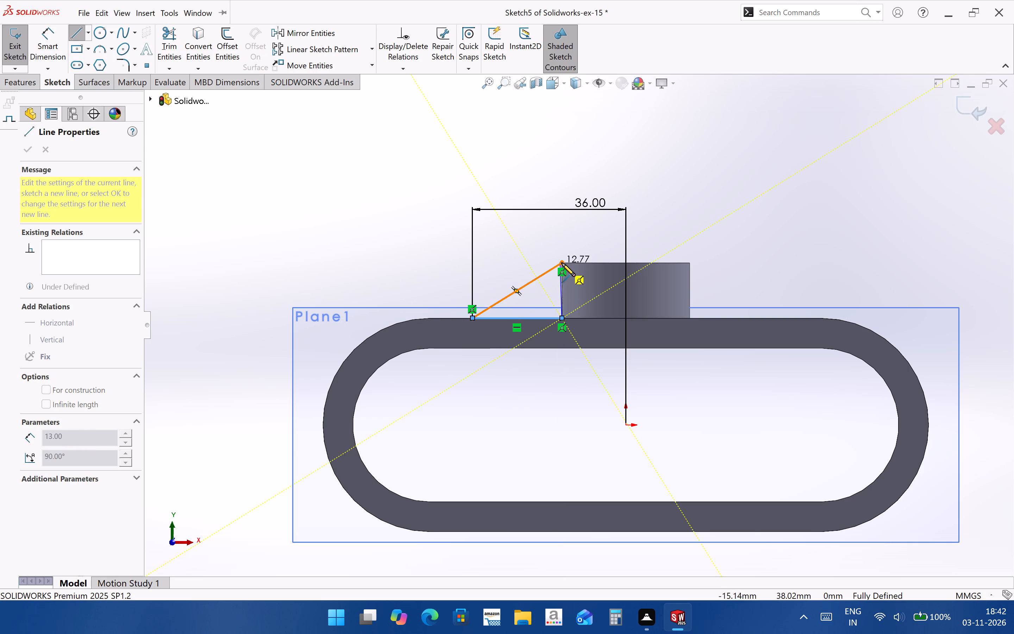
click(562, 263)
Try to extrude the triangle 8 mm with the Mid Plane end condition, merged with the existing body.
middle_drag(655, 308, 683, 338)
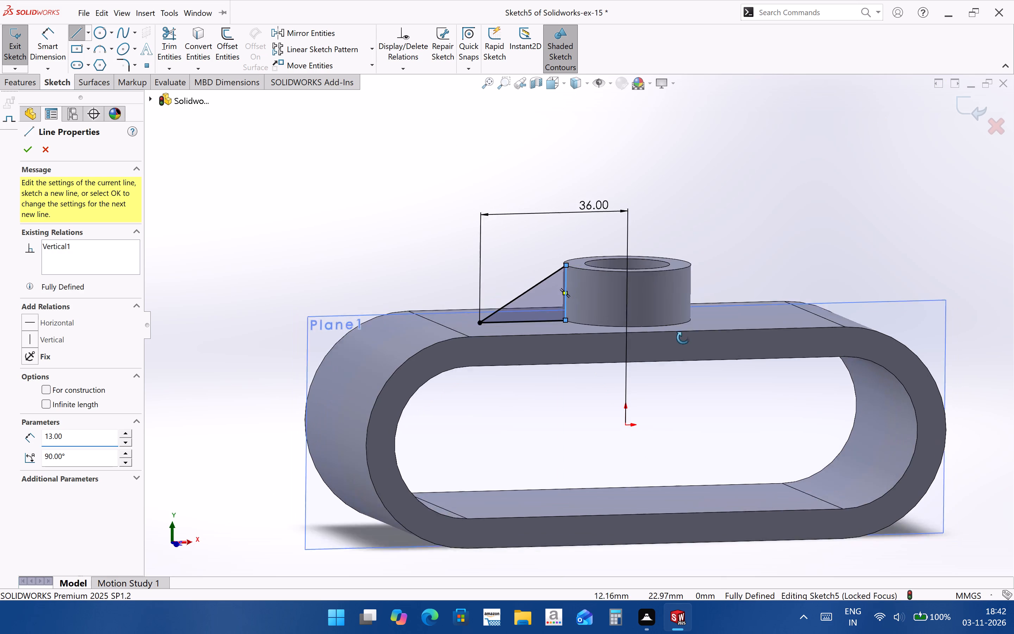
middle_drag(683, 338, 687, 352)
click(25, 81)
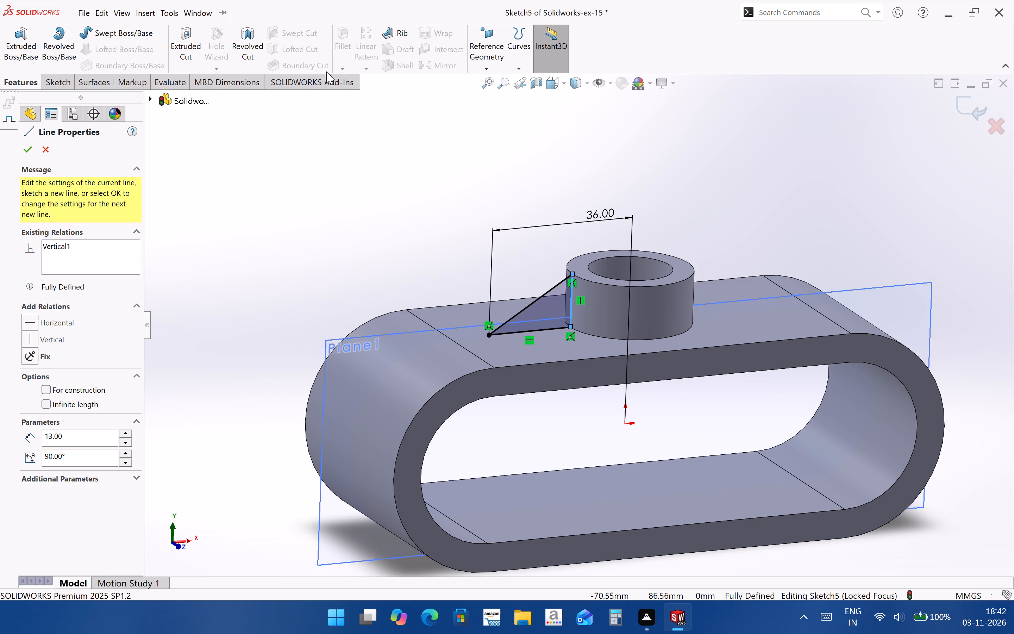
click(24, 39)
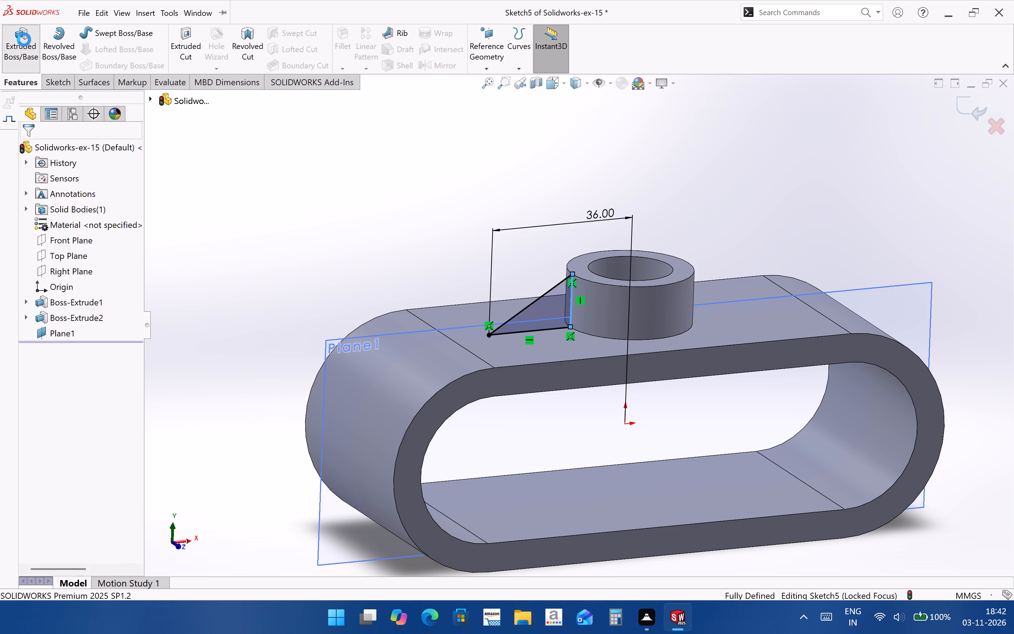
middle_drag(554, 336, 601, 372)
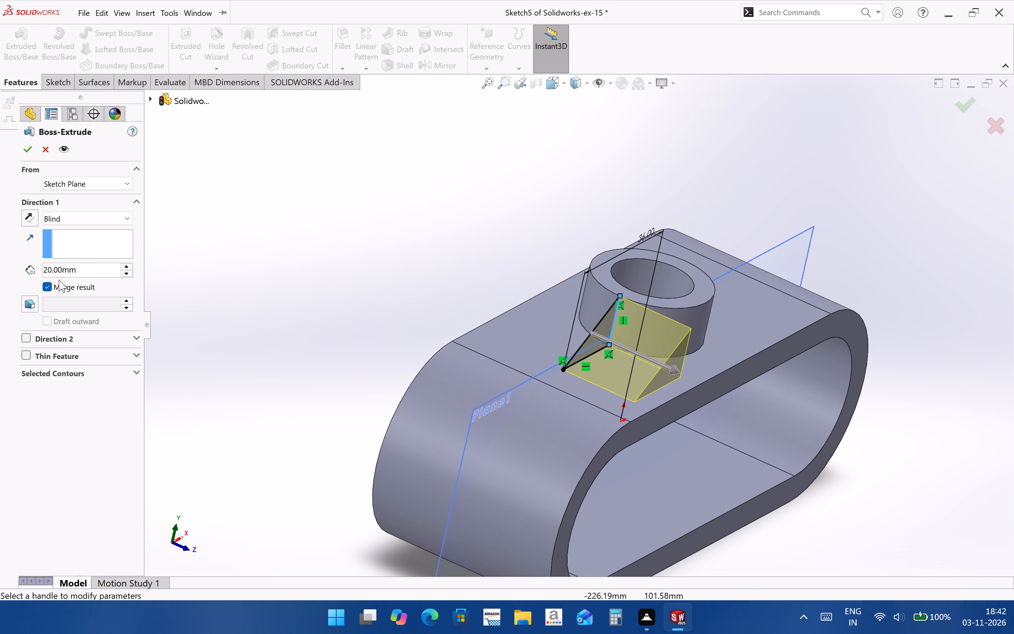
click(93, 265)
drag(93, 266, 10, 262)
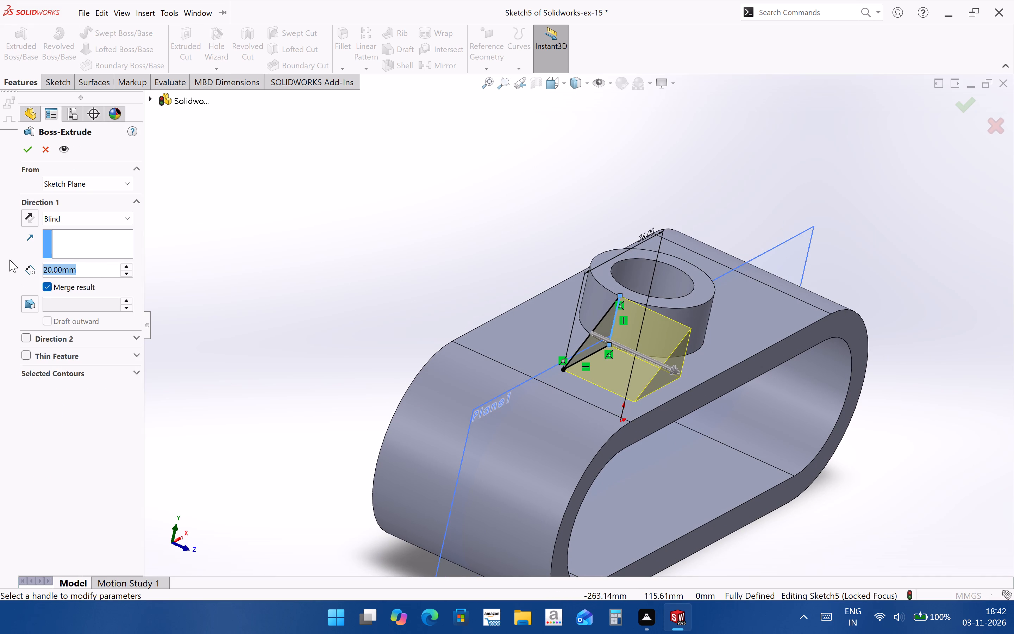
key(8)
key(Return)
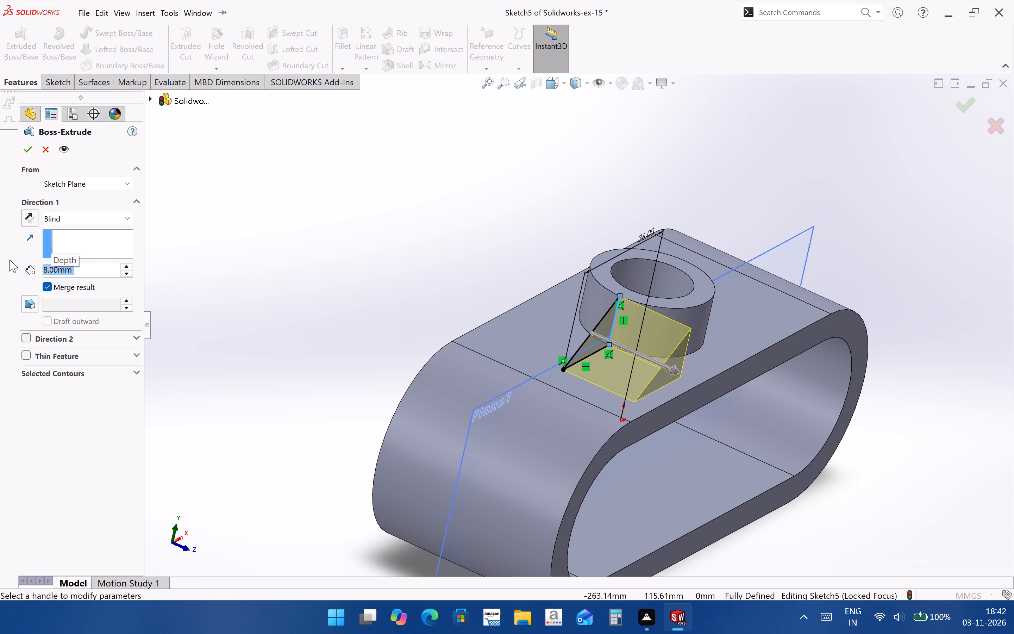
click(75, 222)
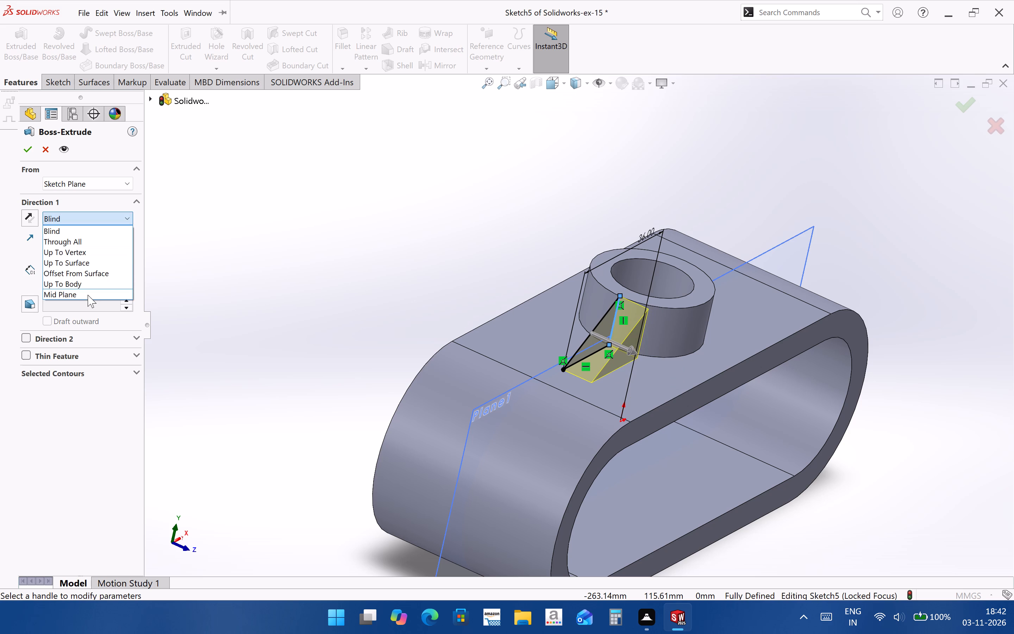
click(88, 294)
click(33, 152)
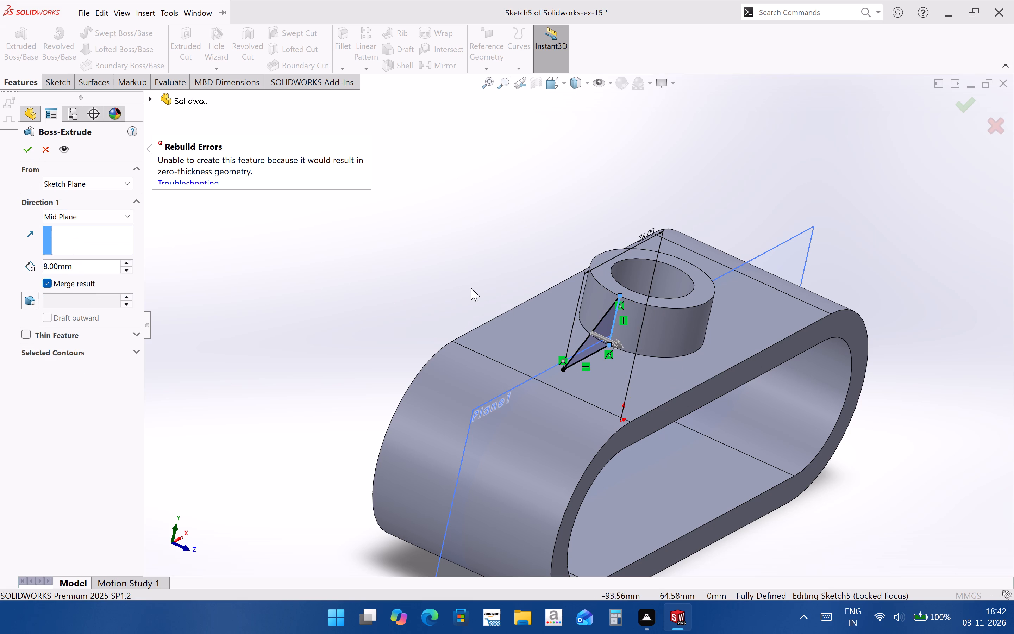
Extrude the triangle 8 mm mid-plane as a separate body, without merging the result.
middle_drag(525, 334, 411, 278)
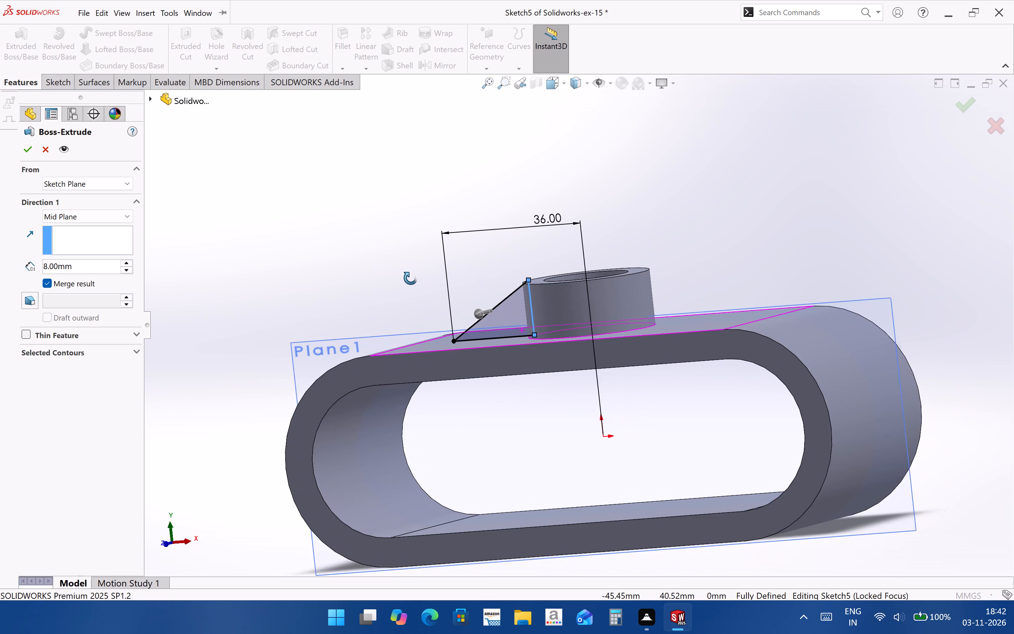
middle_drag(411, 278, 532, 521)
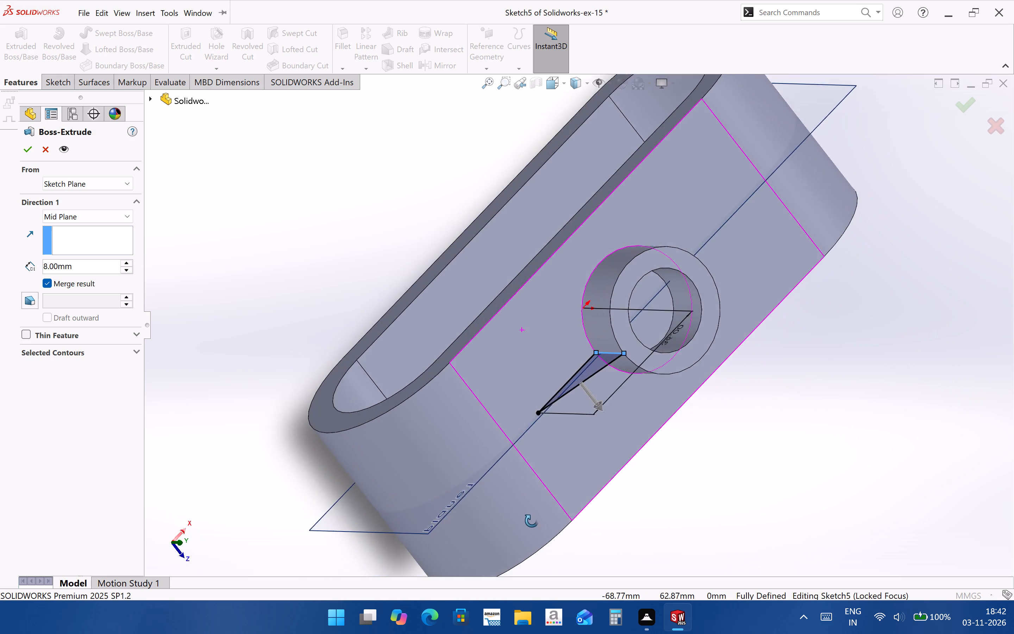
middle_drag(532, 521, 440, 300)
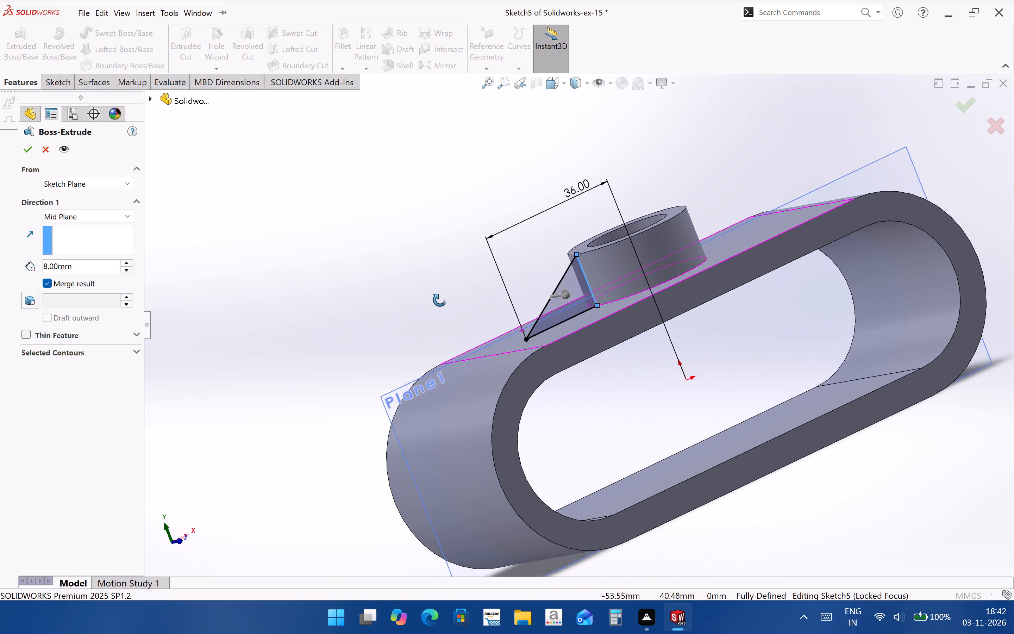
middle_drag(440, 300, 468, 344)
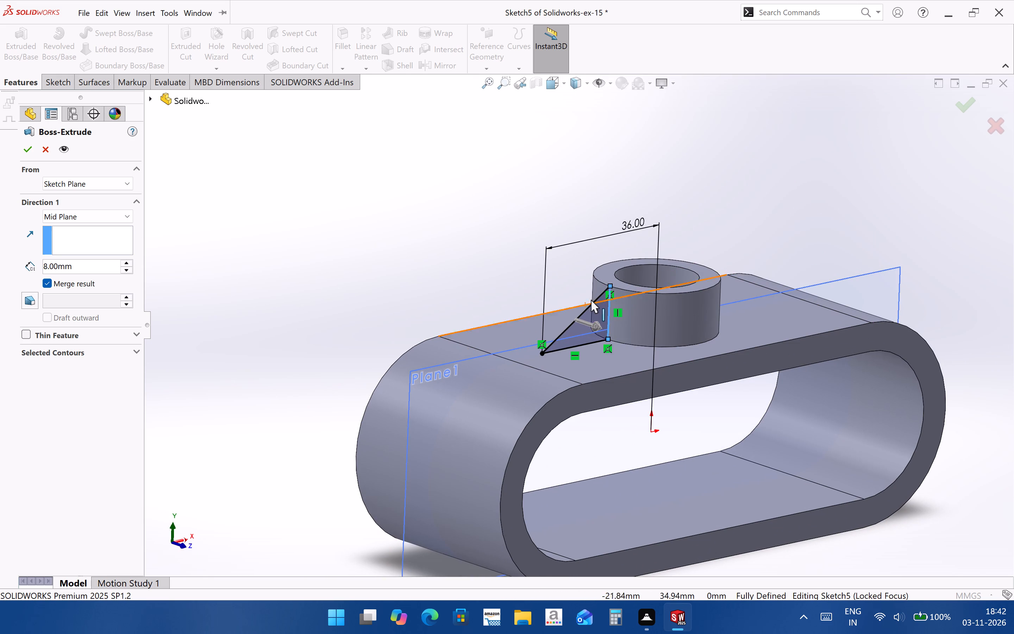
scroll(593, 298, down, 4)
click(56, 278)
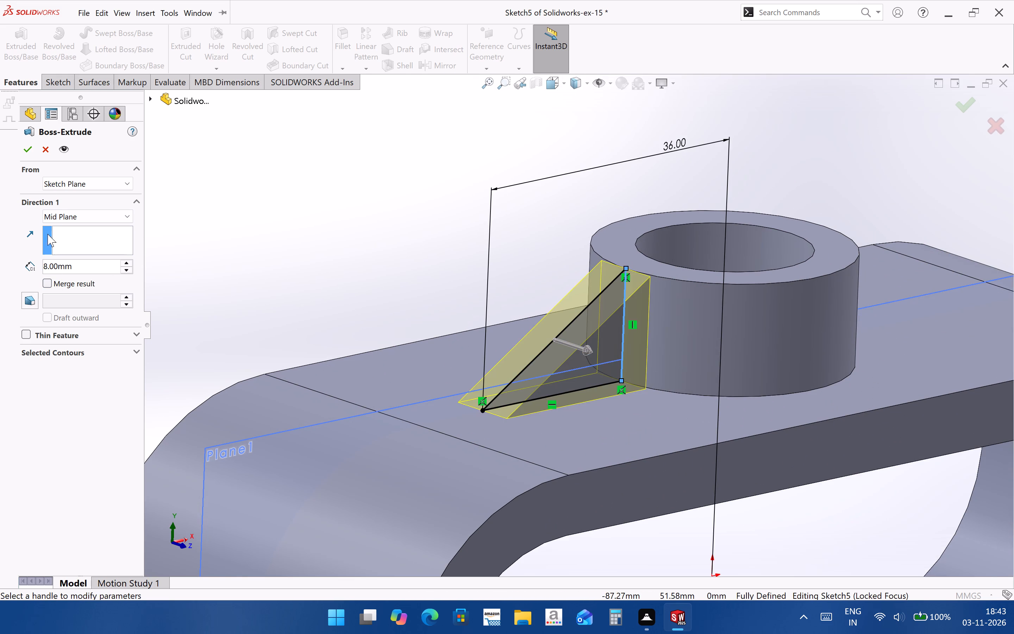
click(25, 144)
Examine the extruded triangular rib where it meets the boss's cylindrical wall and the ring's upper face.
middle_drag(556, 371, 557, 410)
click(413, 234)
scroll(479, 309, up, 4)
middle_drag(534, 339, 447, 300)
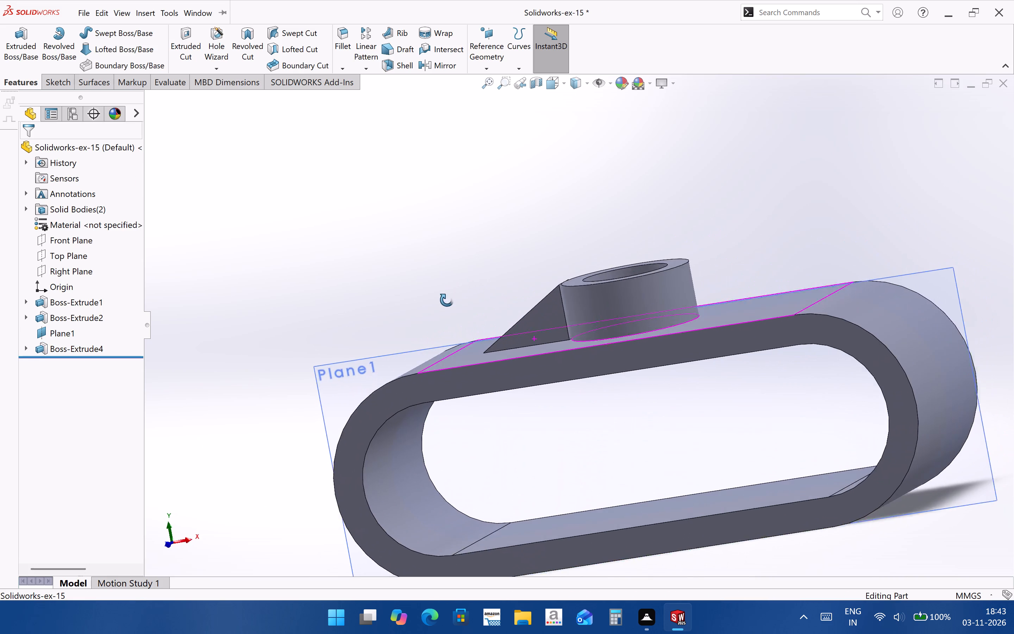
middle_drag(447, 300, 475, 338)
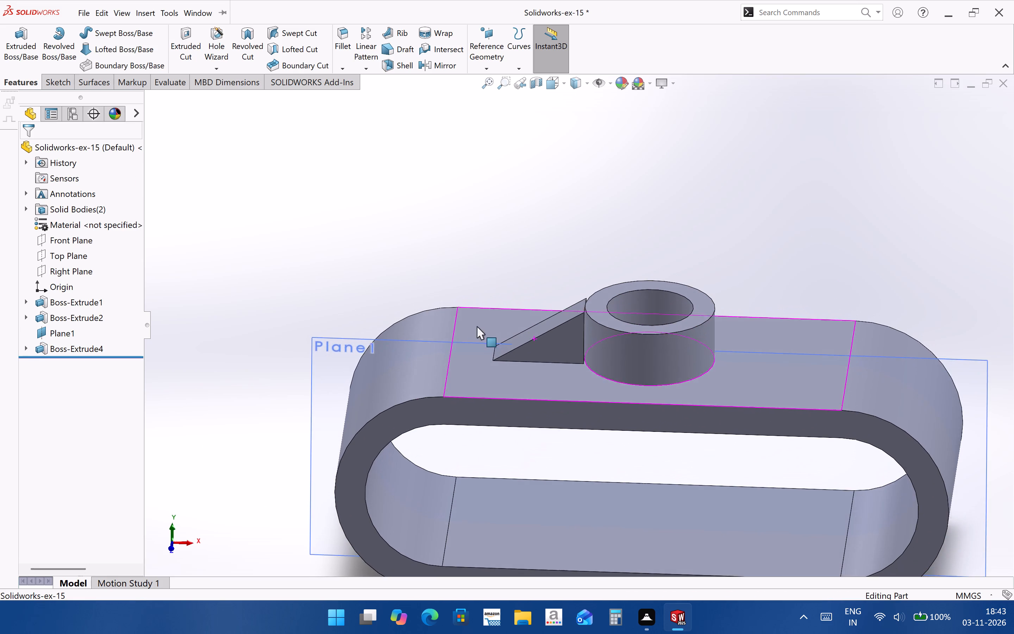
scroll(581, 321, down, 7)
middle_drag(593, 378, 574, 490)
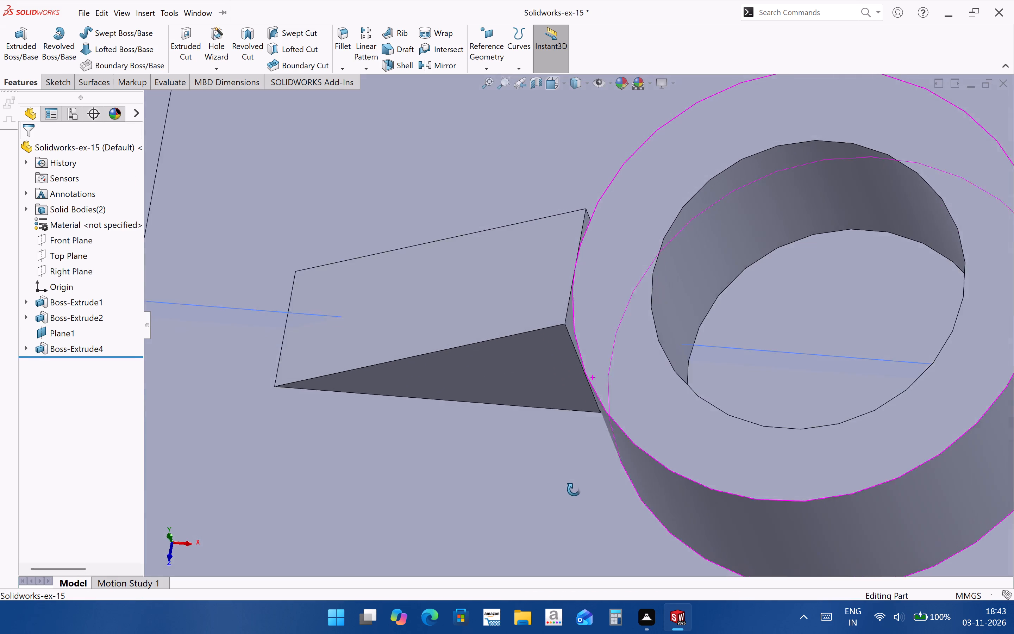
middle_drag(574, 490, 580, 392)
middle_drag(597, 363, 637, 314)
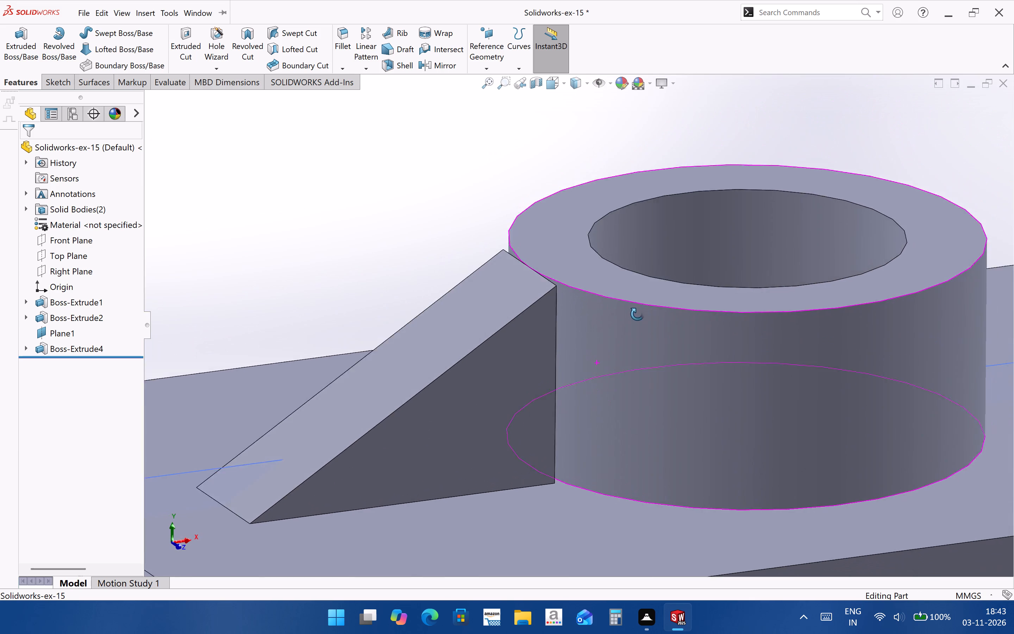
middle_drag(637, 314, 619, 312)
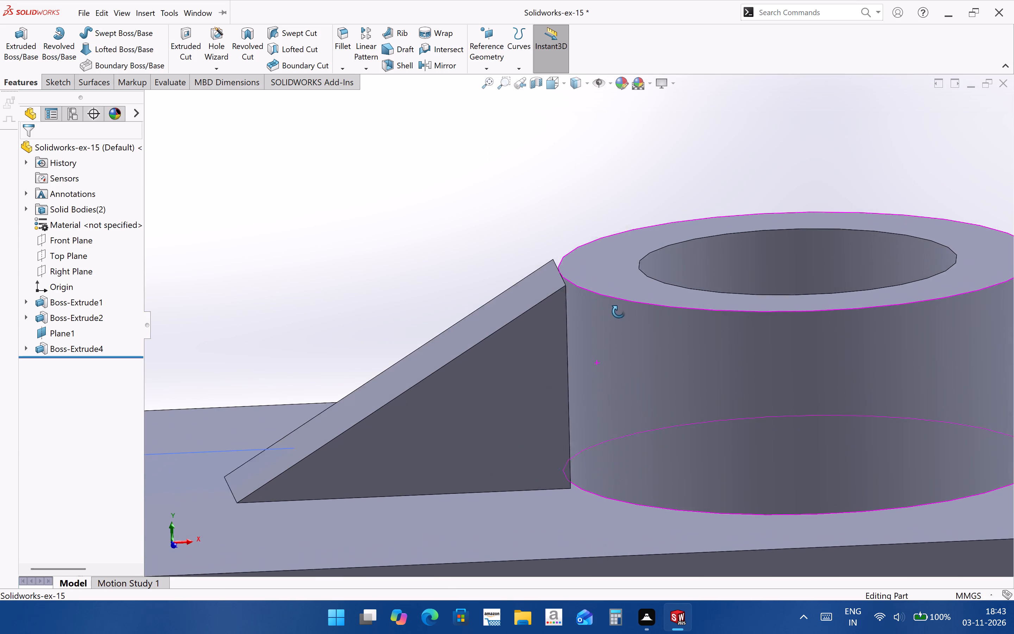
middle_drag(619, 312, 621, 366)
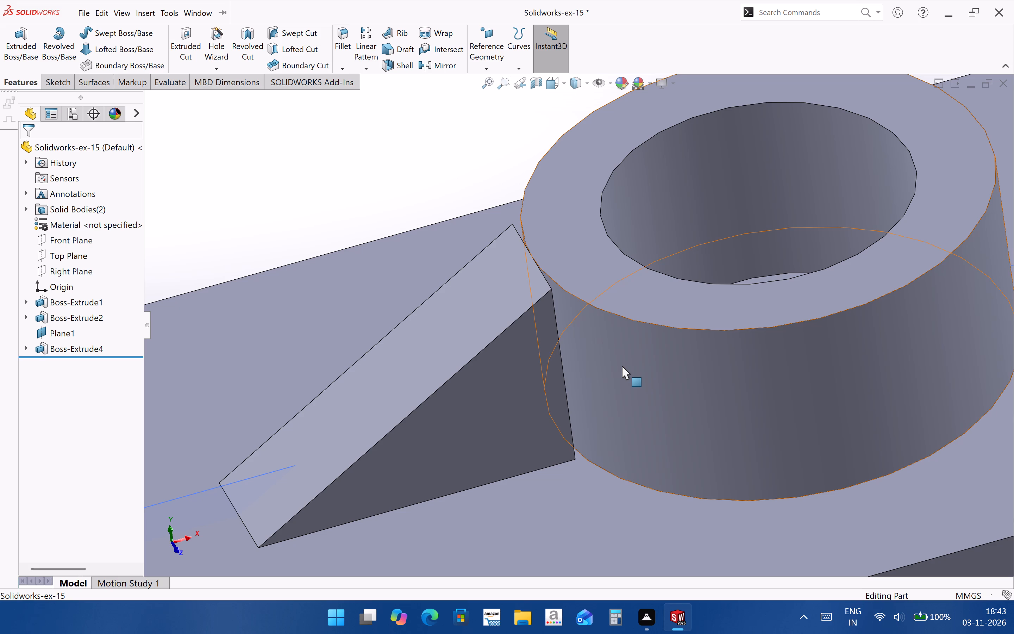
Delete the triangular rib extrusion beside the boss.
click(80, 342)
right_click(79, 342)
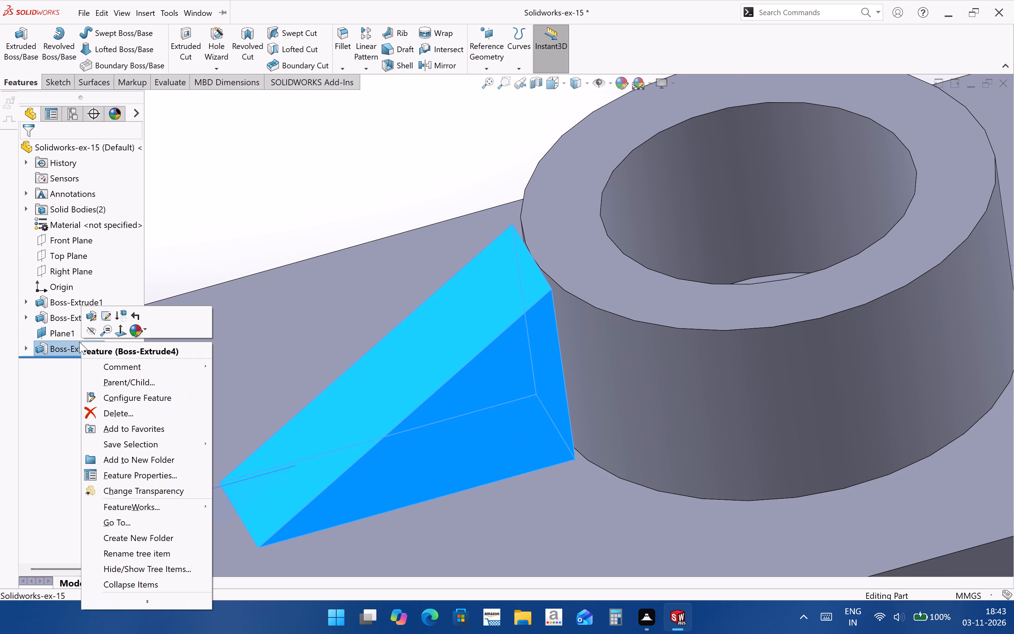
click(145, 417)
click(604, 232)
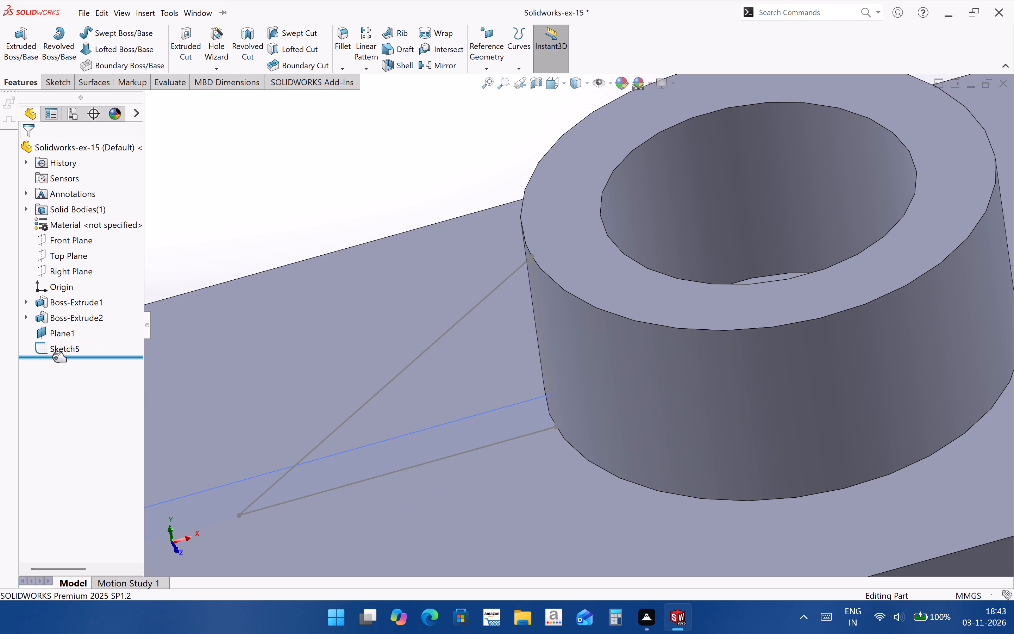
Delete the leftover triangle sketch, Sketch5, leaving Plane1 in place.
double_click(53, 358)
click(62, 348)
right_click(62, 348)
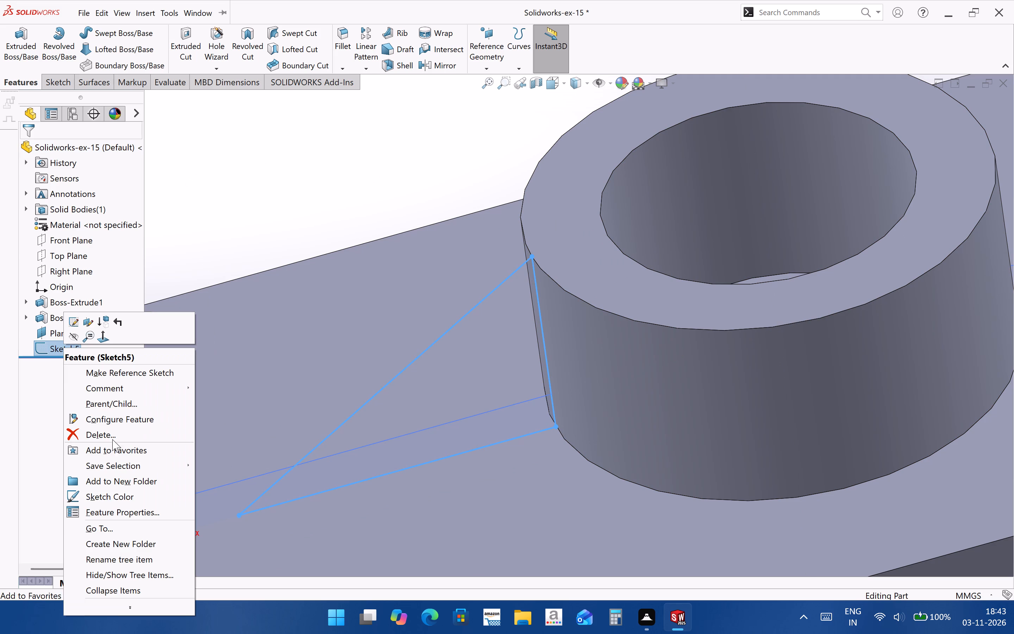
click(113, 434)
click(596, 229)
scroll(558, 331, up, 7)
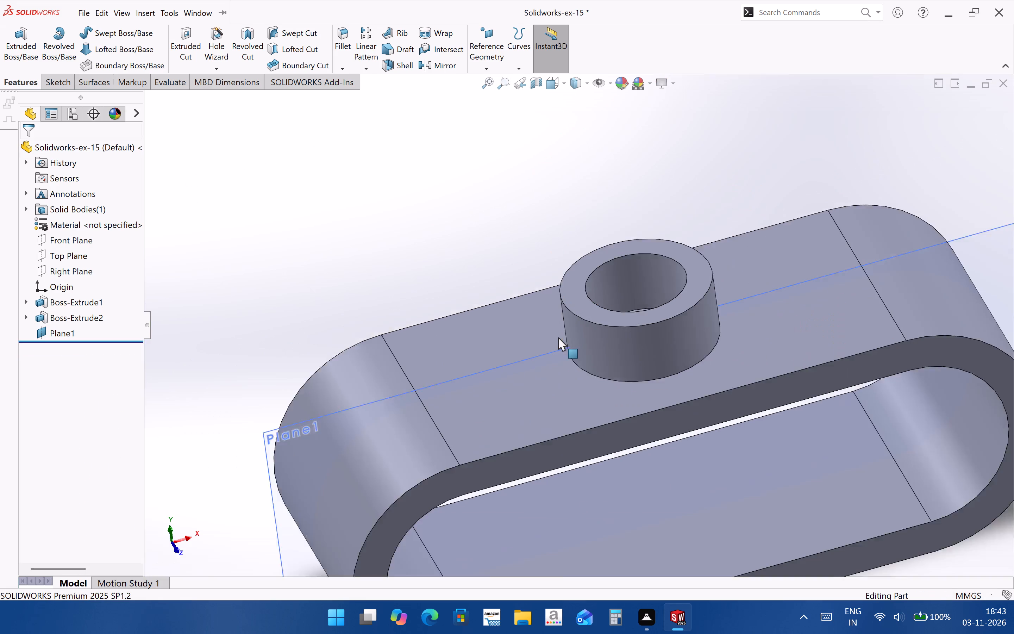
scroll(558, 337, up, 1)
middle_drag(625, 421, 637, 386)
scroll(637, 386, up, 4)
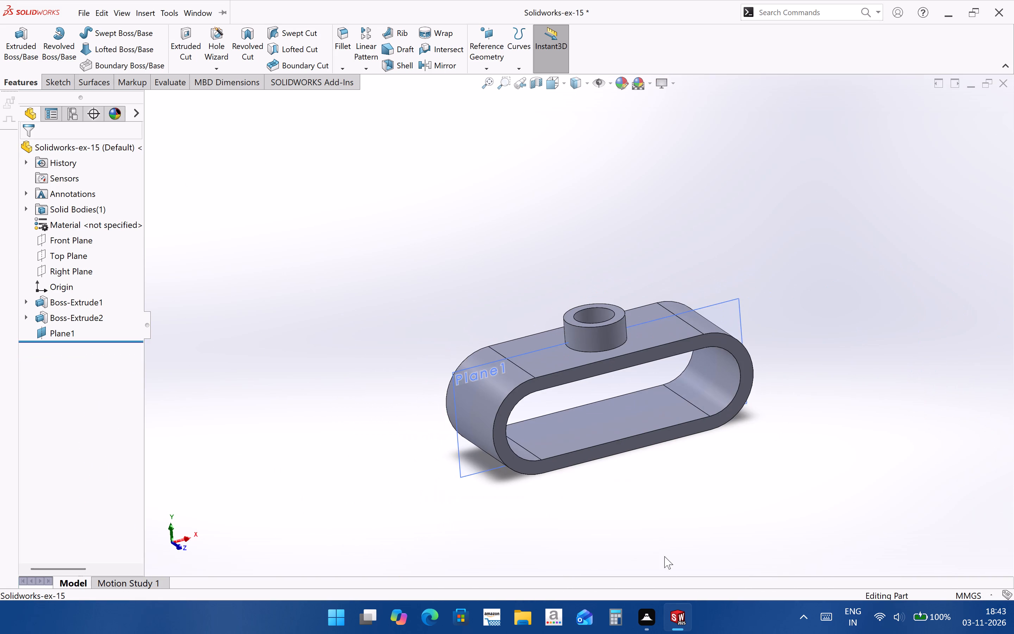
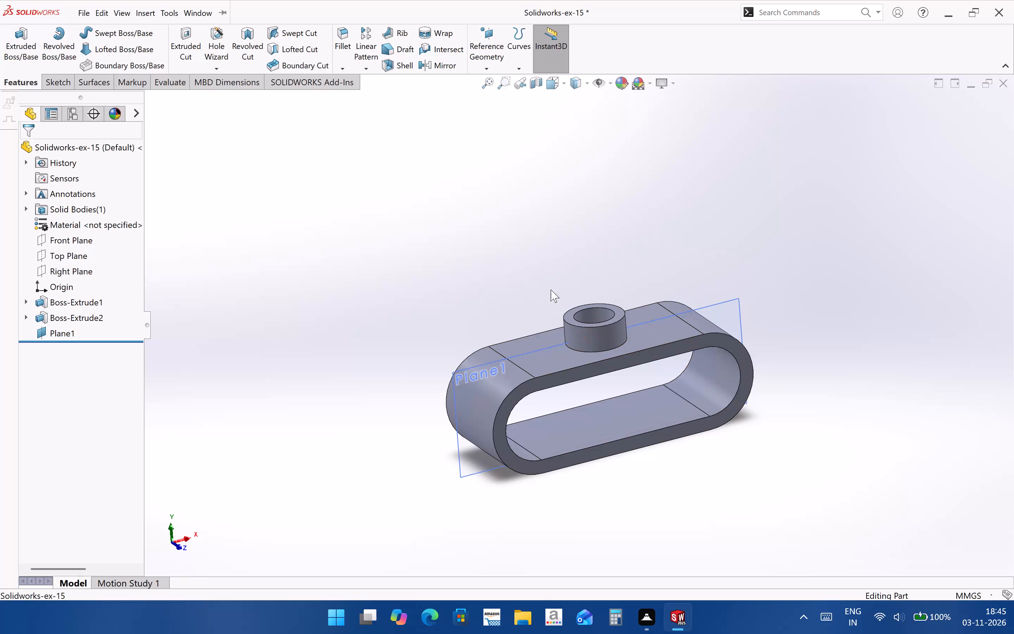
Examine the slot ring and its tubular boss around Plane1 from a lower, more frontal angle.
scroll(551, 334, up, 2)
scroll(577, 360, down, 2)
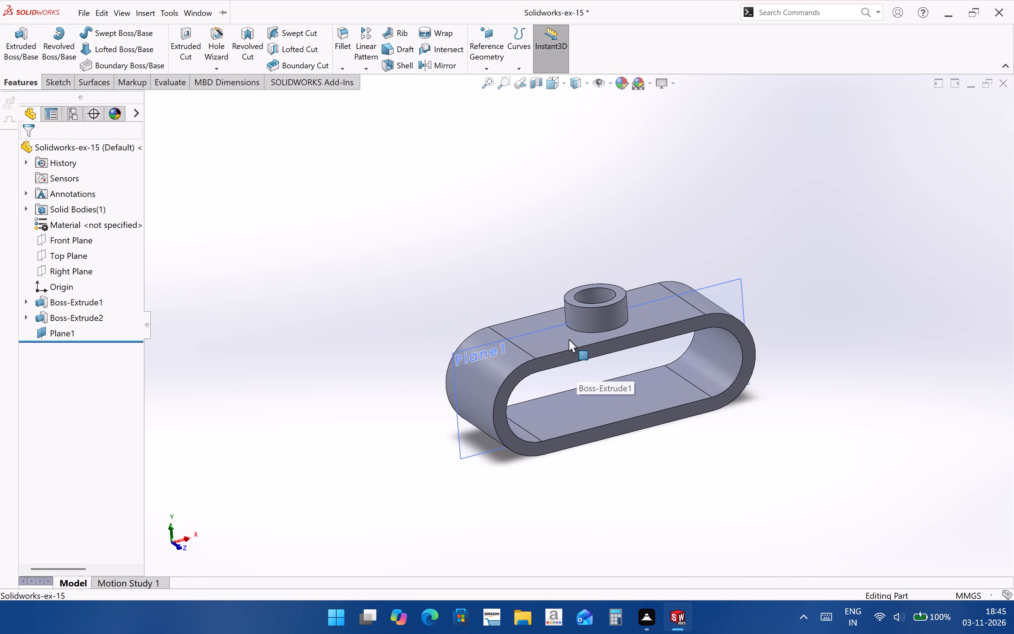
scroll(569, 339, down, 4)
middle_drag(566, 380, 546, 386)
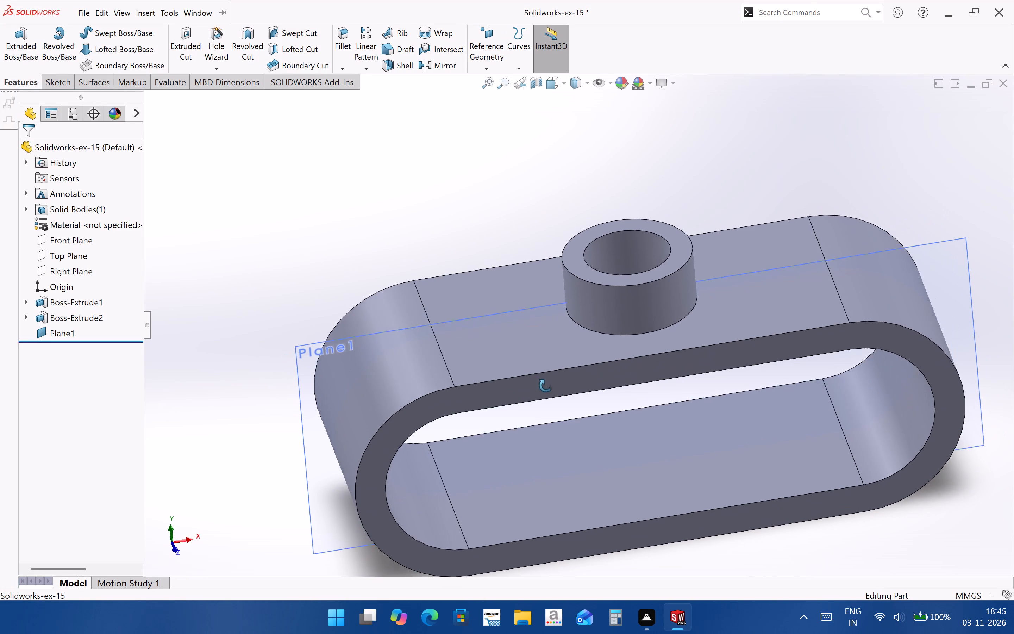
middle_drag(546, 386, 541, 367)
scroll(521, 349, up, 3)
scroll(521, 347, down, 3)
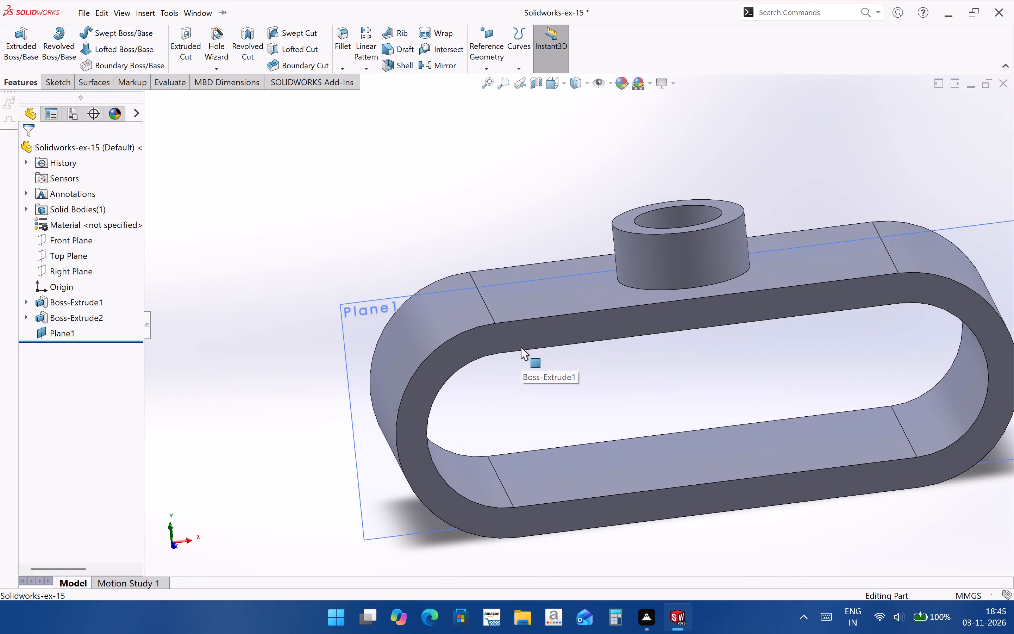
scroll(520, 347, up, 2)
scroll(688, 363, down, 1)
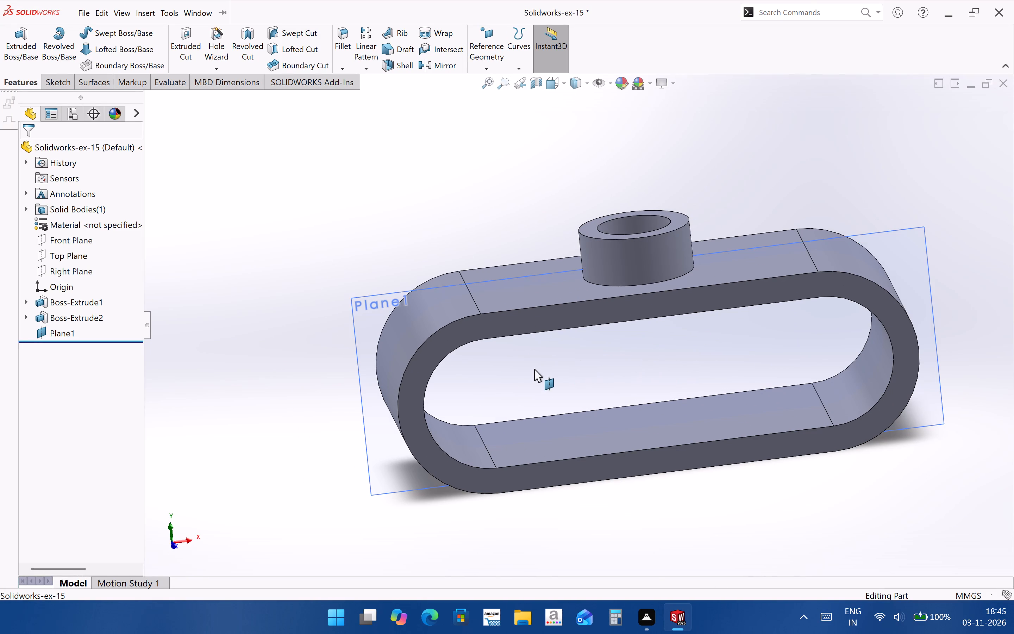
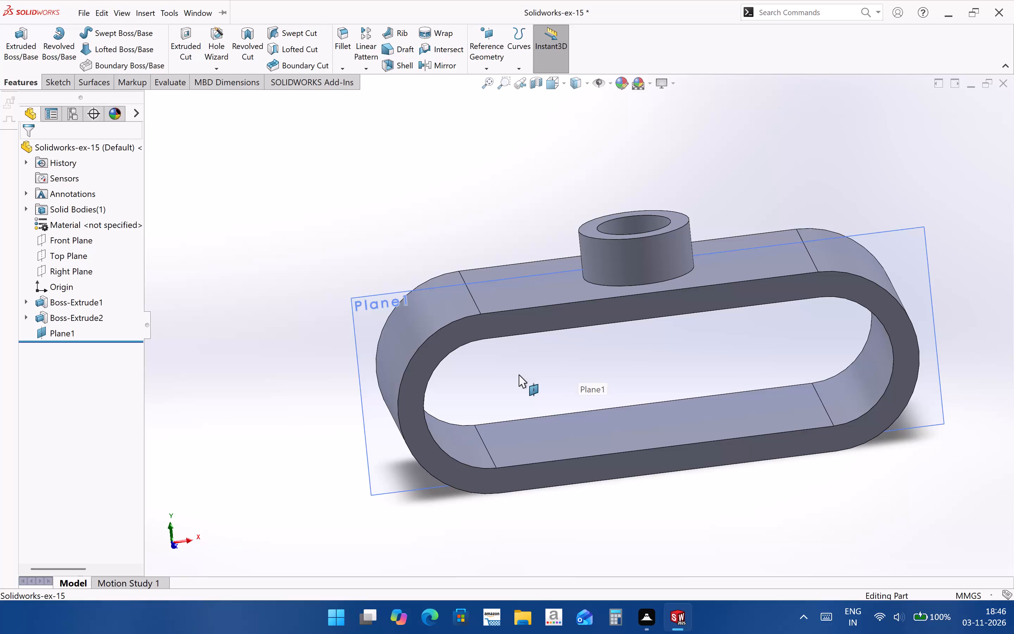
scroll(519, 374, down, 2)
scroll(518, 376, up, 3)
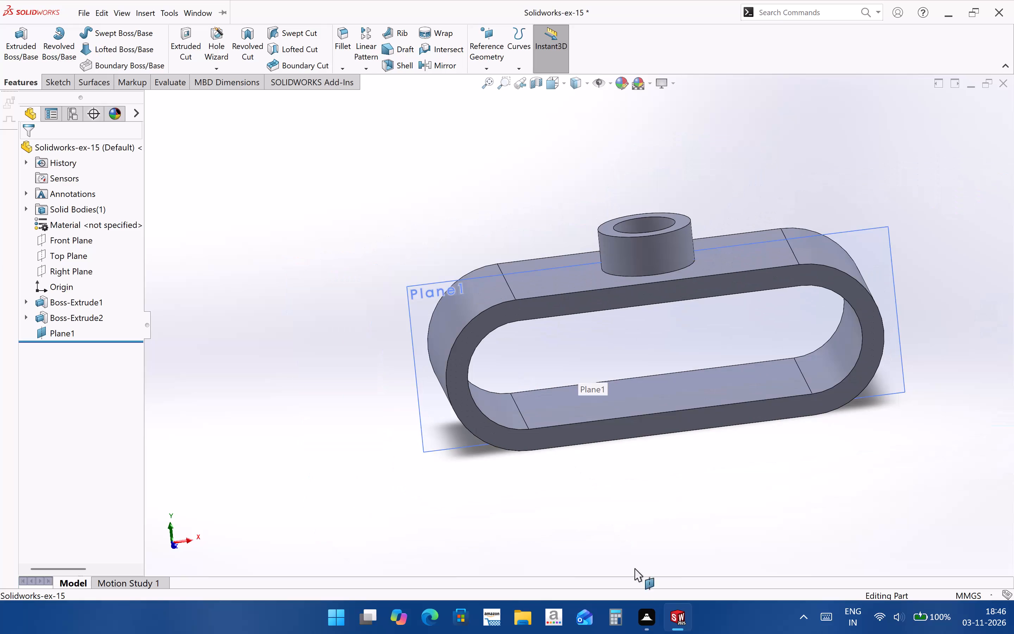
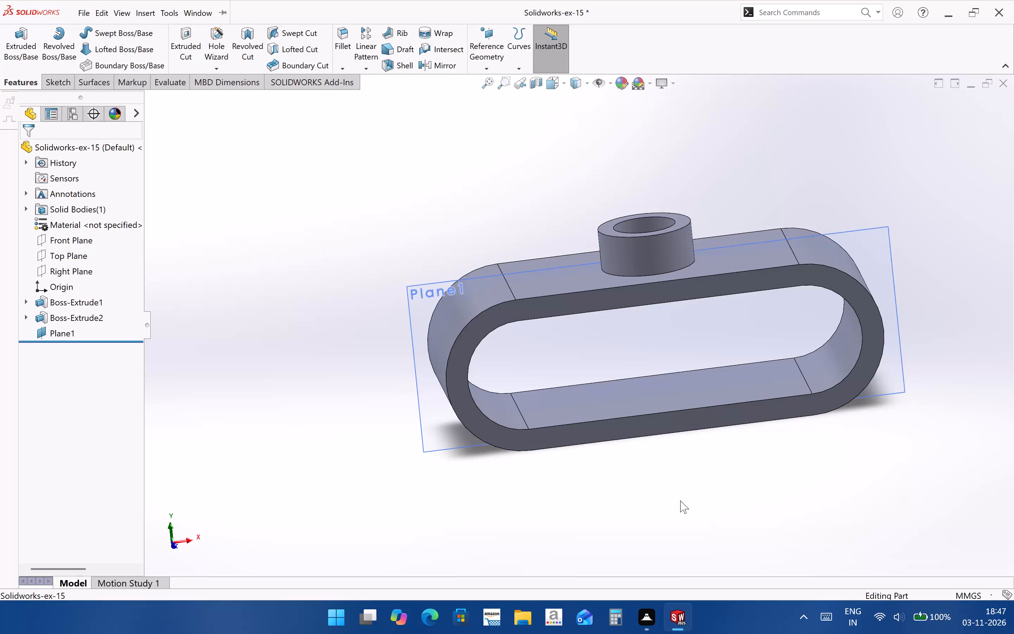
Examine the slot ring and the tubular boss face-on, looking normal to Plane1.
scroll(305, 249, up, 2)
scroll(694, 358, down, 1)
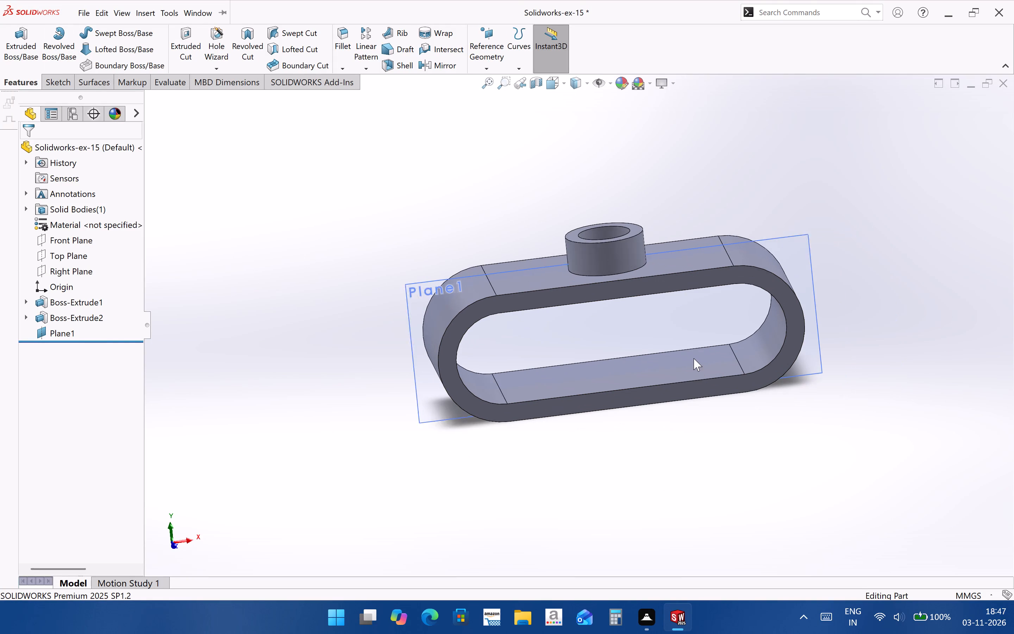
scroll(694, 358, down, 1)
click(64, 337)
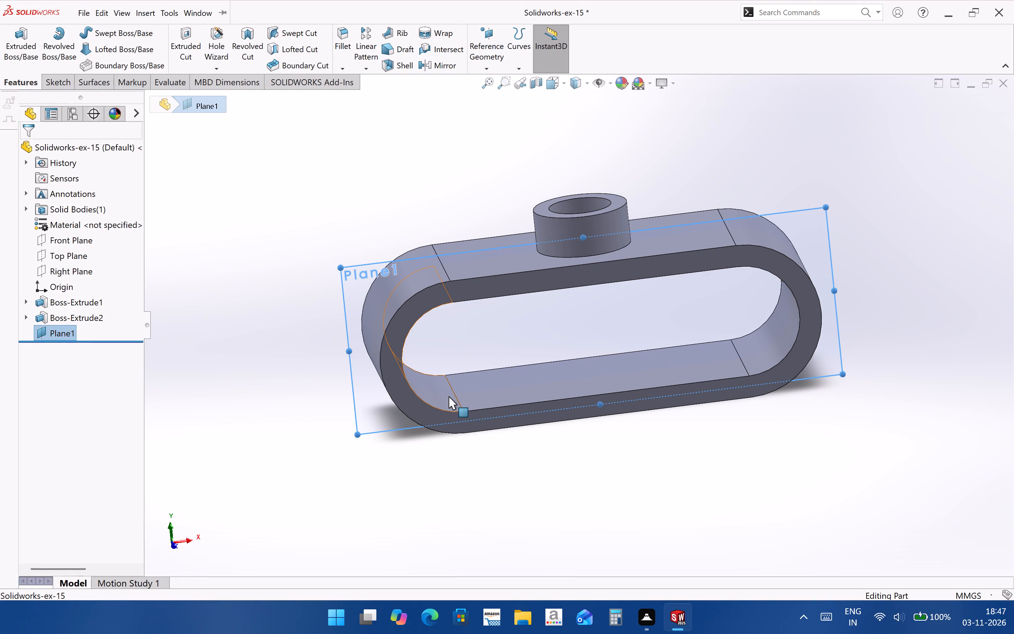
key(ctrl+8)
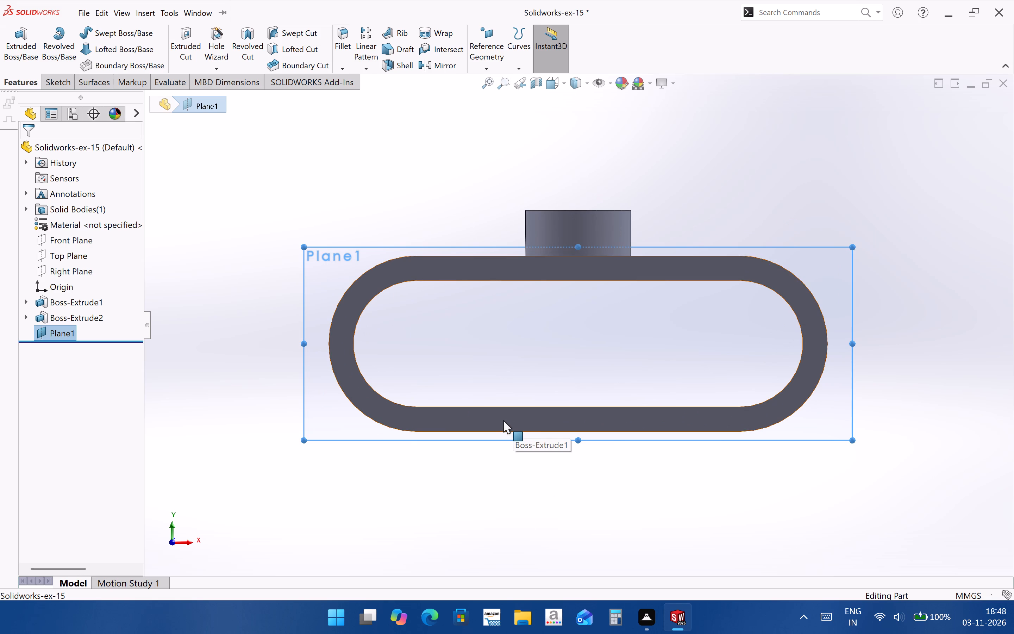
scroll(521, 455, up, 2)
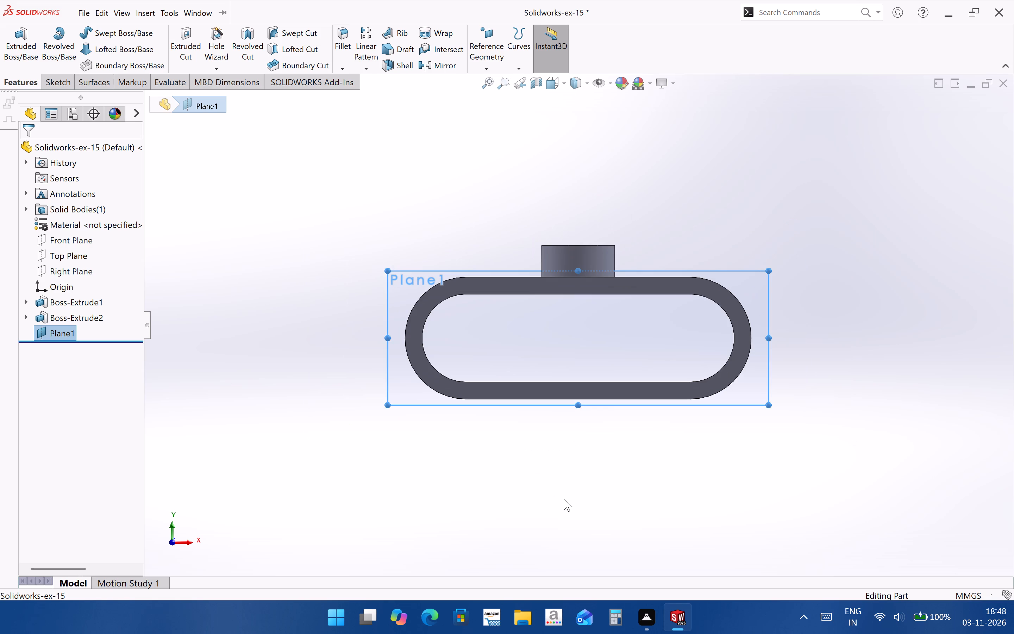
click(564, 498)
scroll(537, 303, down, 3)
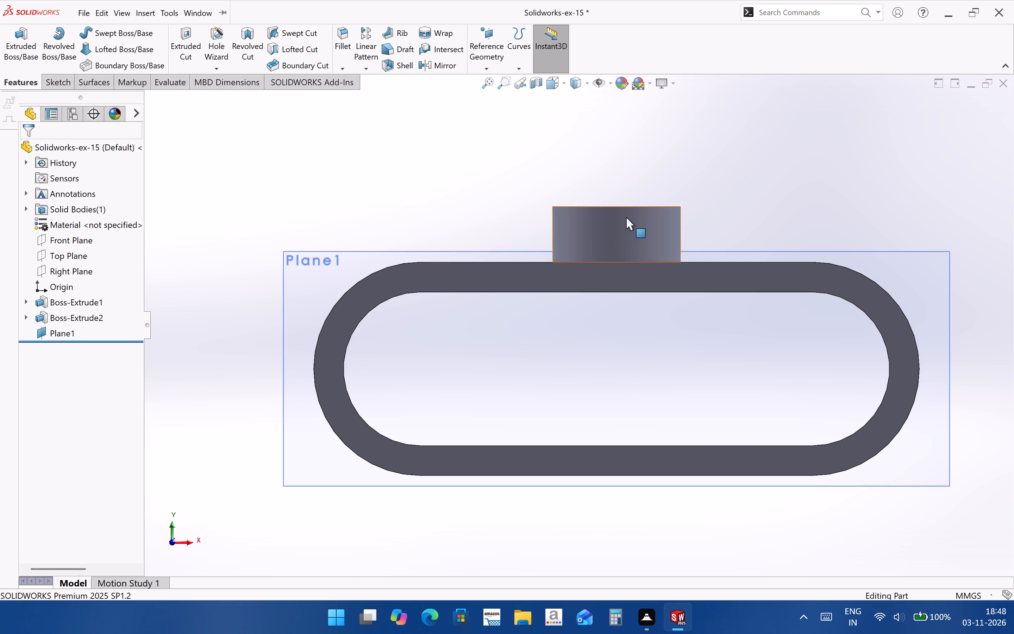
scroll(621, 216, down, 1)
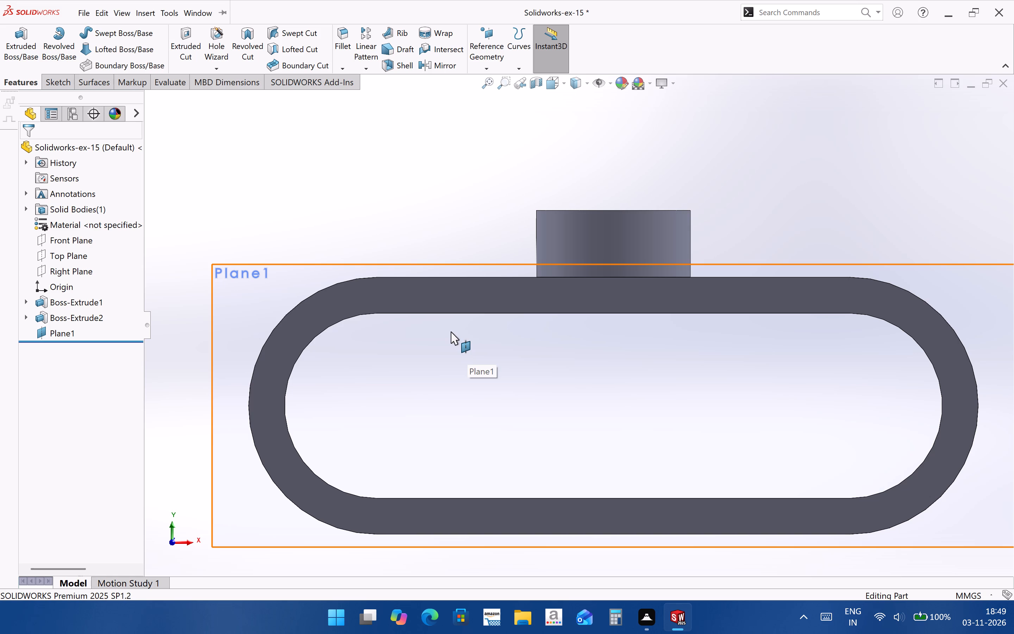
scroll(446, 331, up, 1)
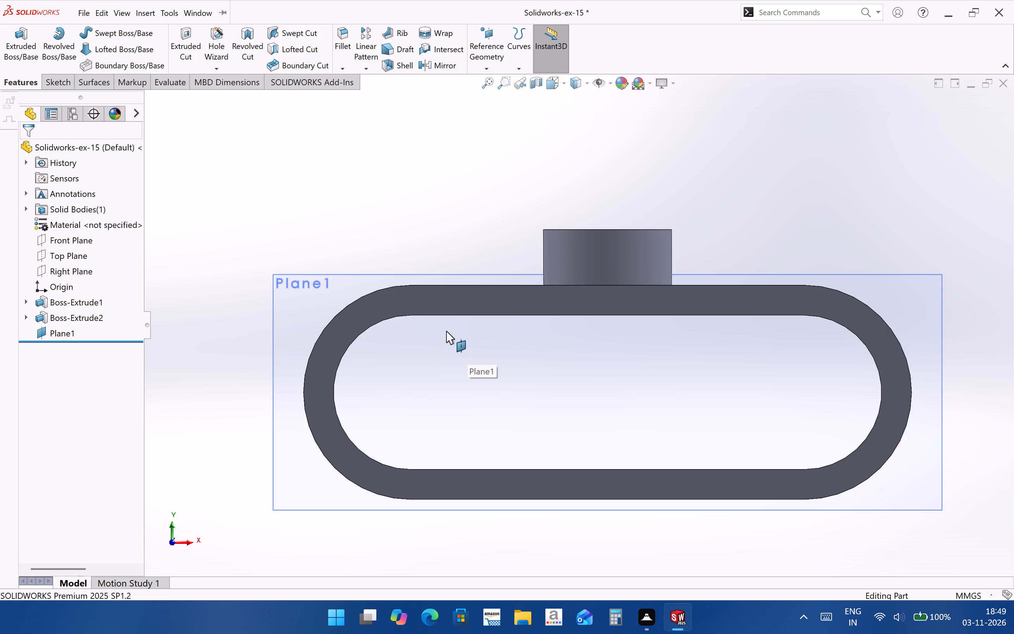
scroll(448, 334, down, 2)
scroll(448, 334, up, 3)
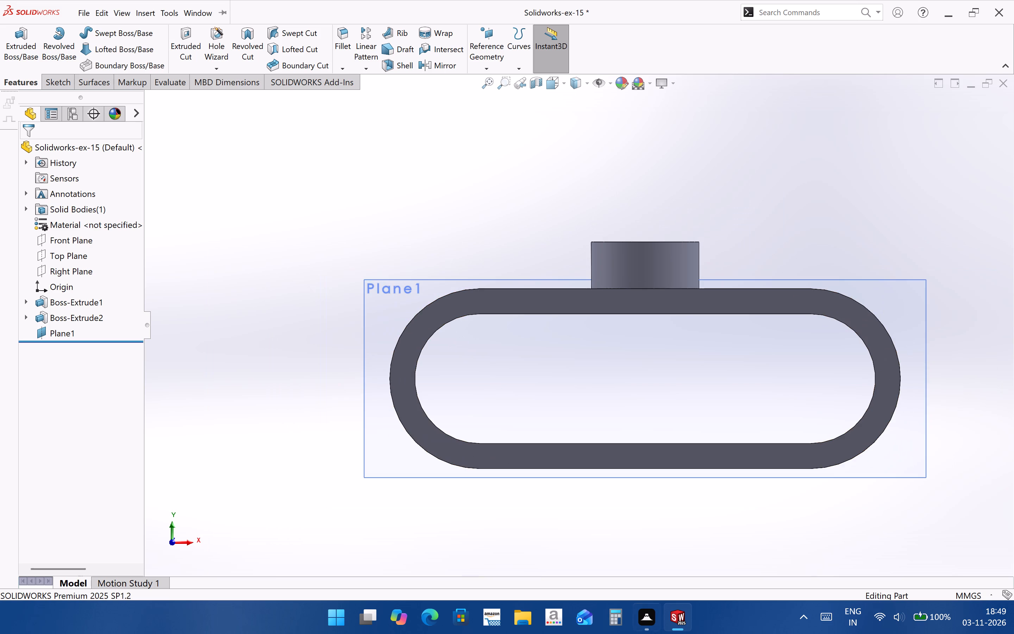
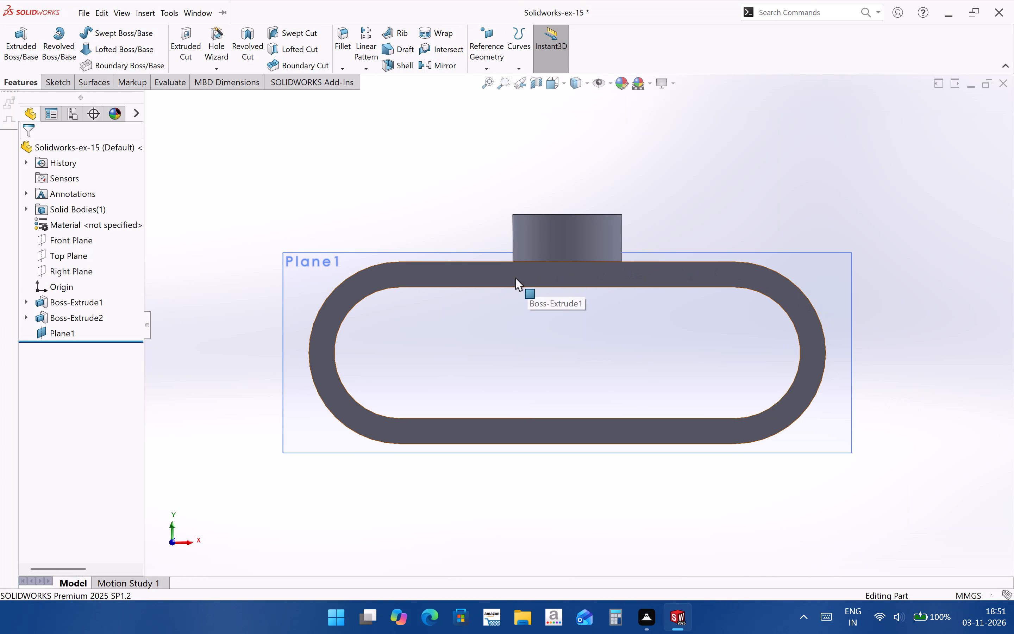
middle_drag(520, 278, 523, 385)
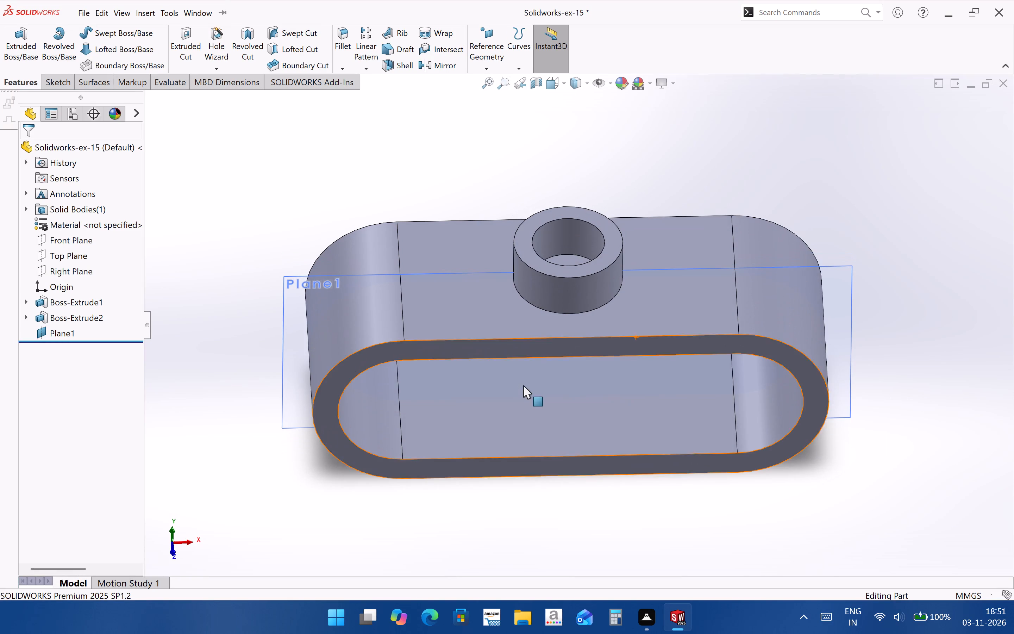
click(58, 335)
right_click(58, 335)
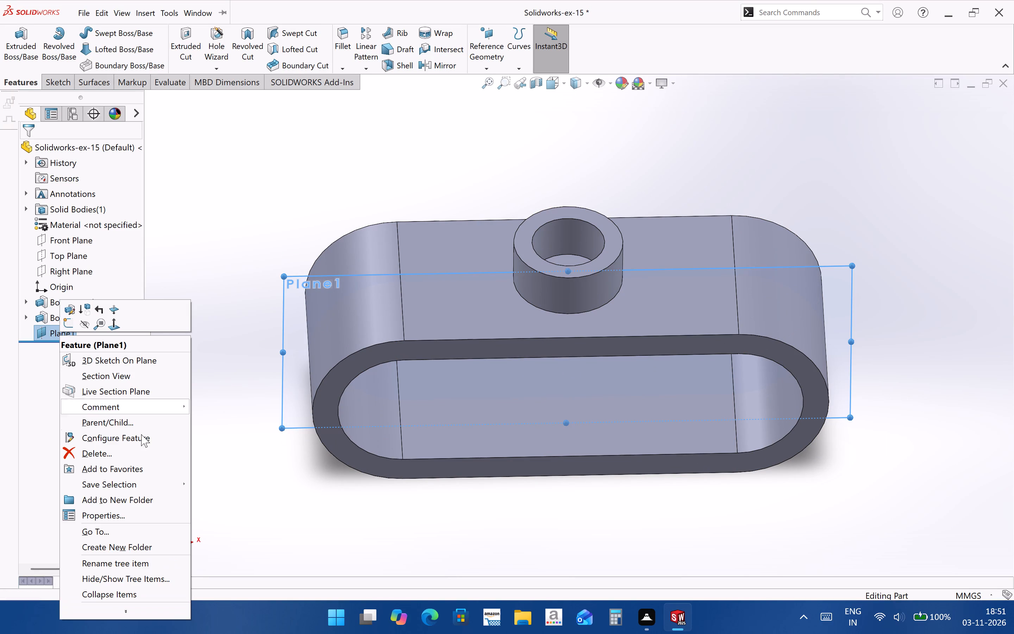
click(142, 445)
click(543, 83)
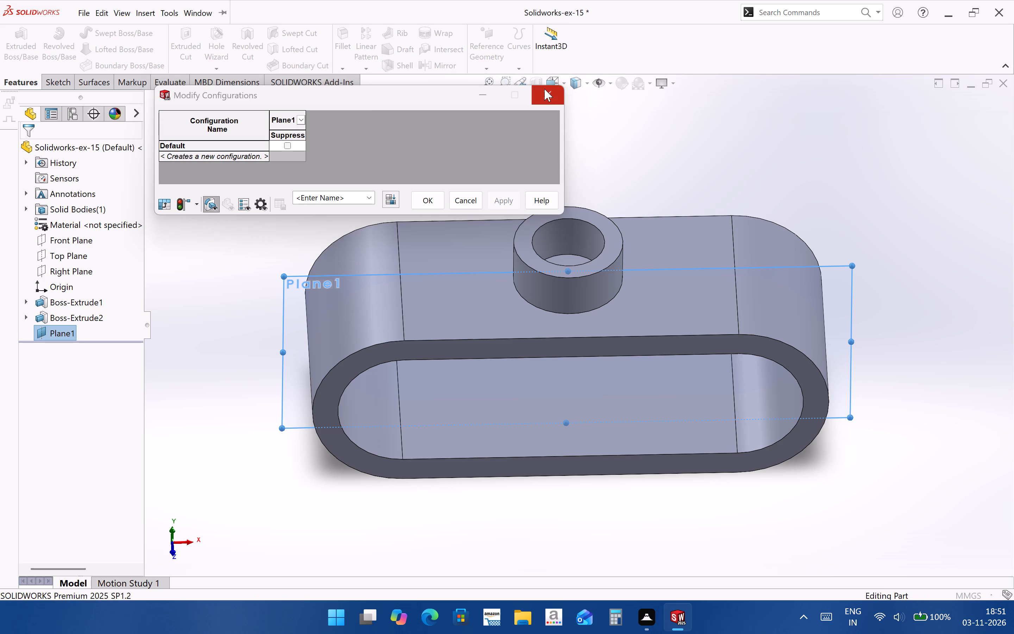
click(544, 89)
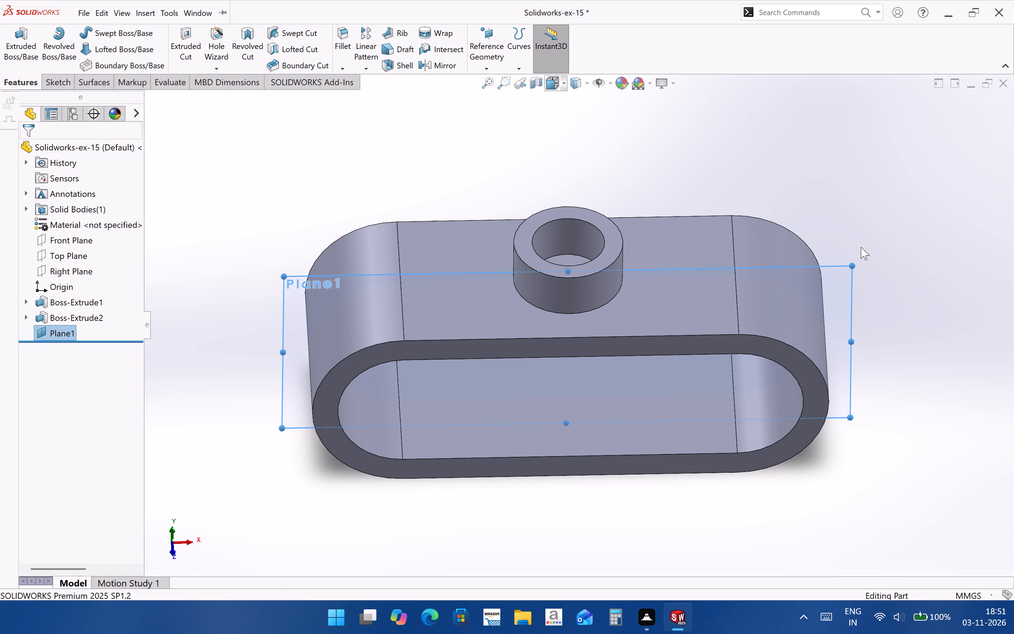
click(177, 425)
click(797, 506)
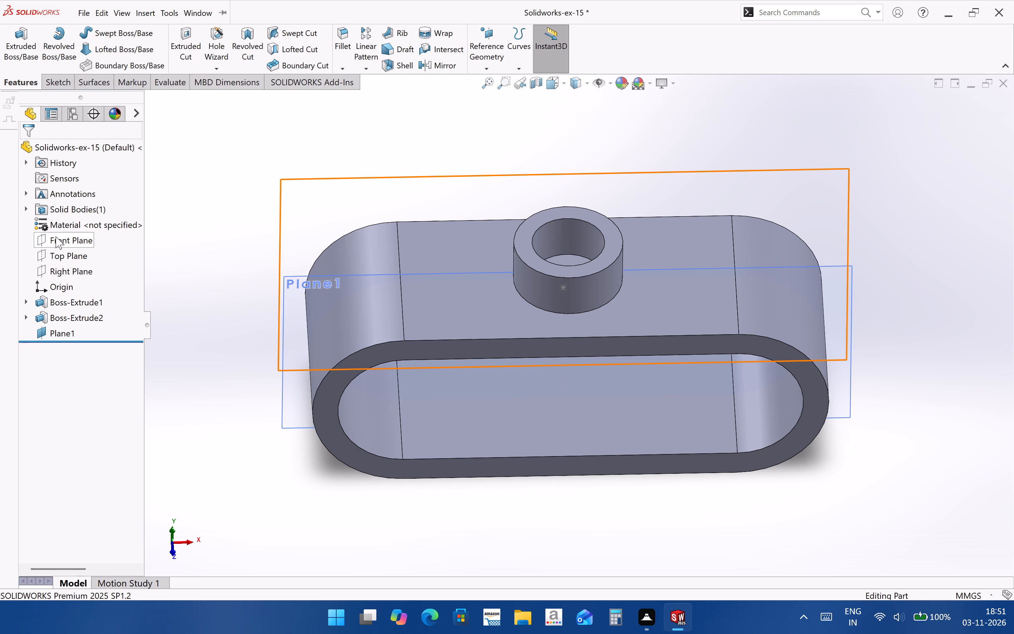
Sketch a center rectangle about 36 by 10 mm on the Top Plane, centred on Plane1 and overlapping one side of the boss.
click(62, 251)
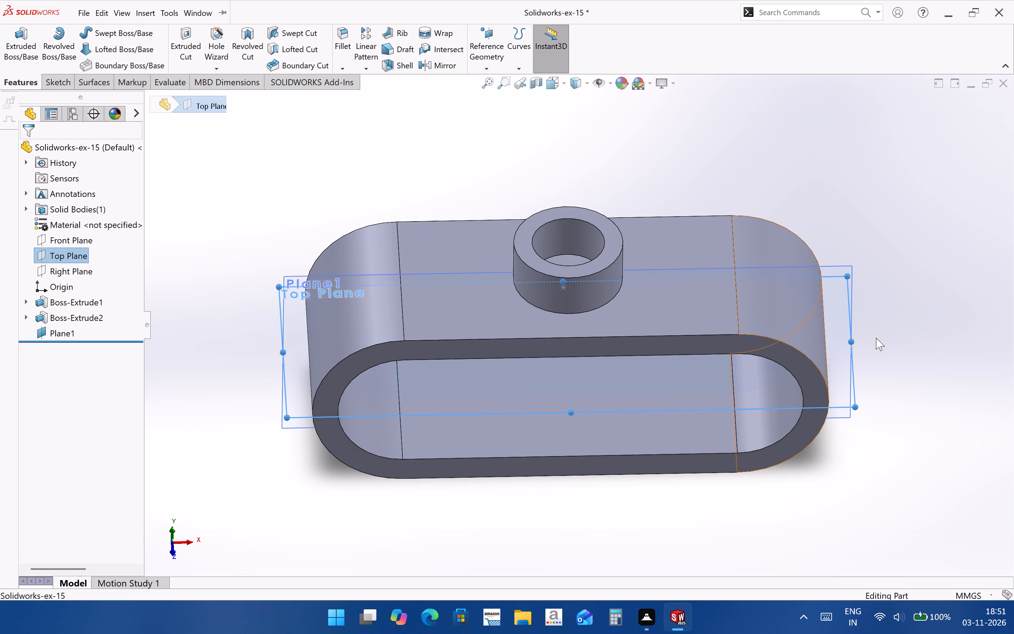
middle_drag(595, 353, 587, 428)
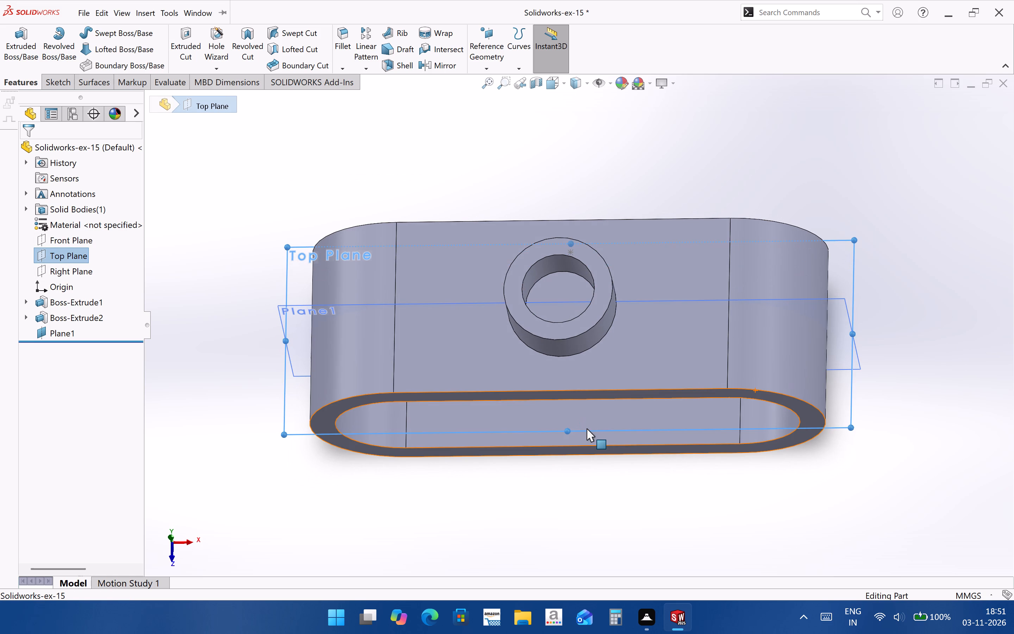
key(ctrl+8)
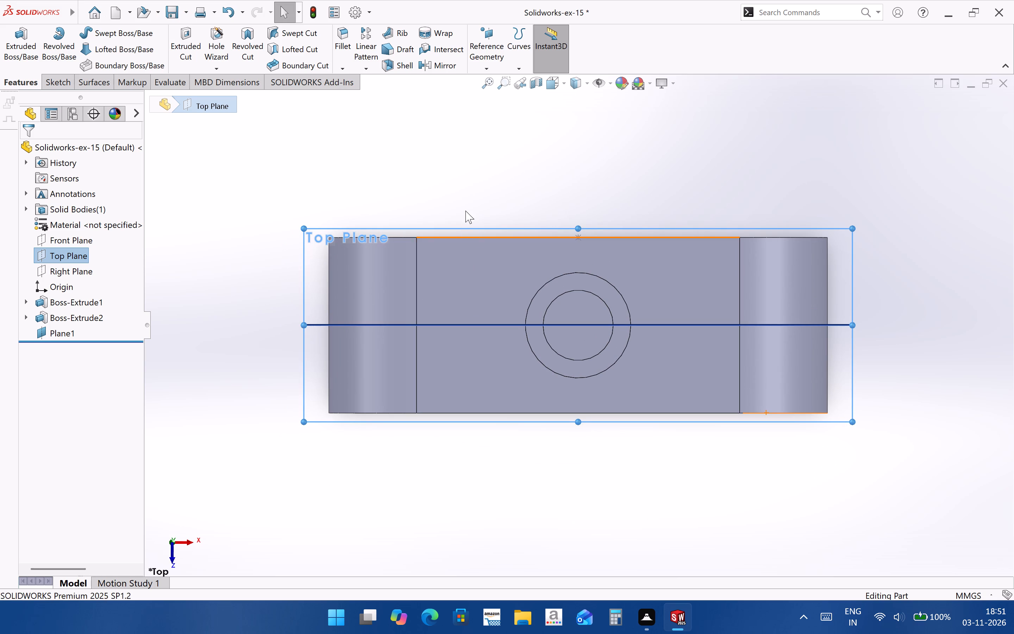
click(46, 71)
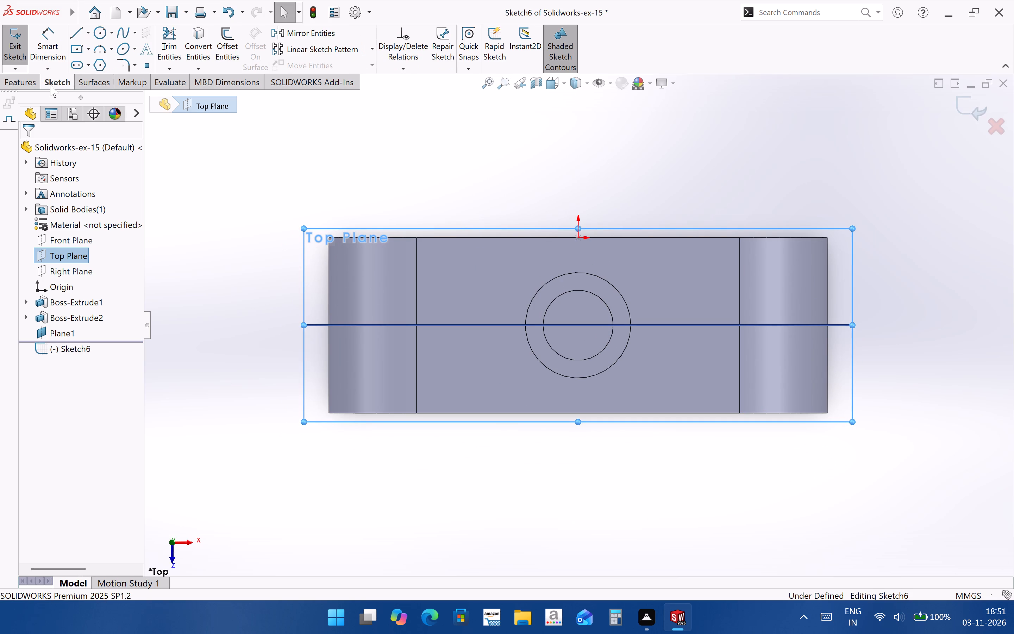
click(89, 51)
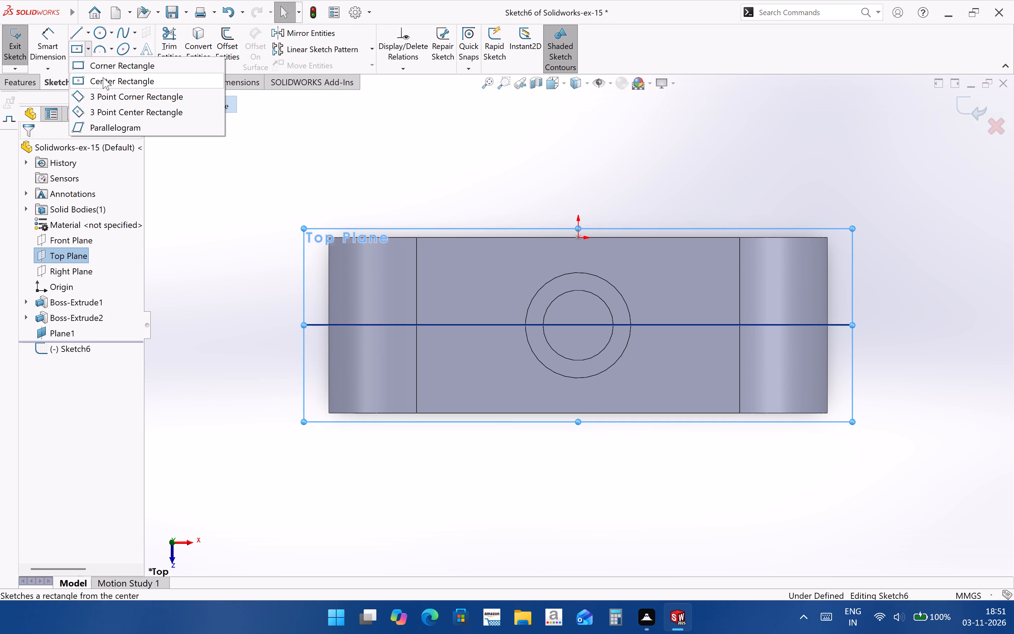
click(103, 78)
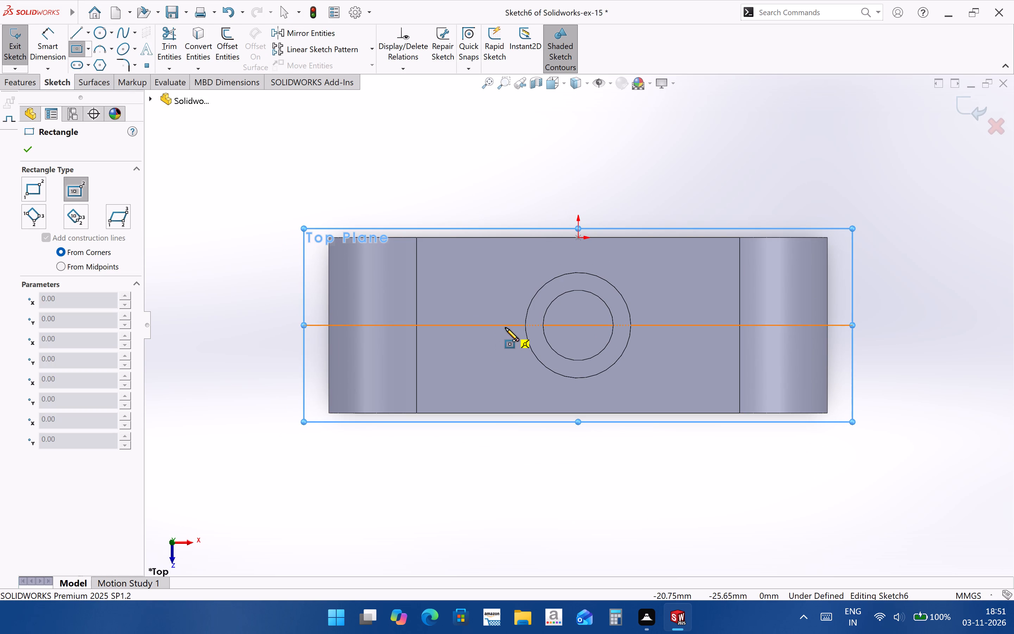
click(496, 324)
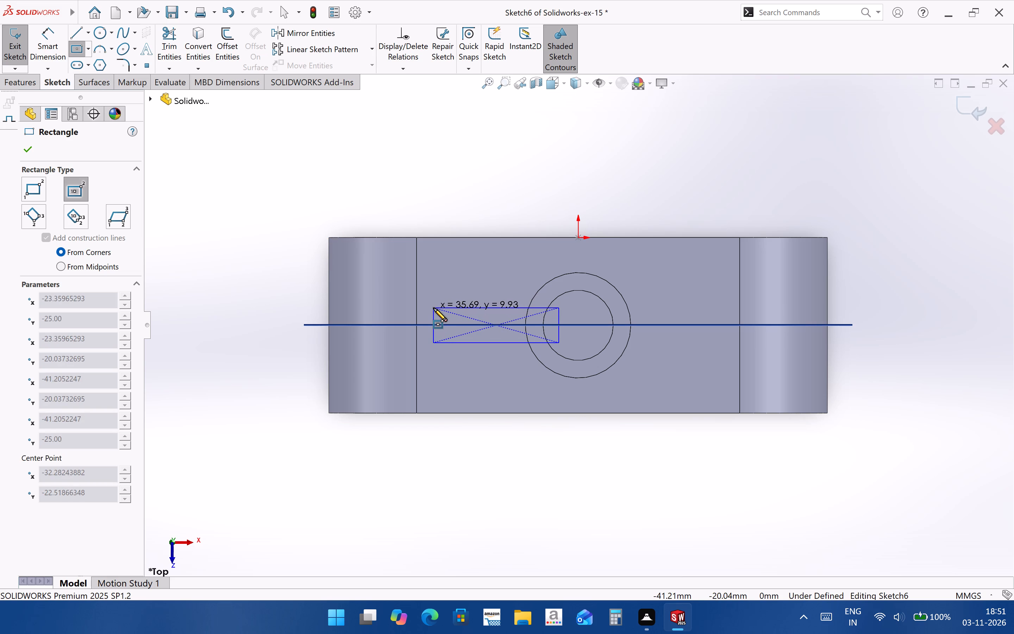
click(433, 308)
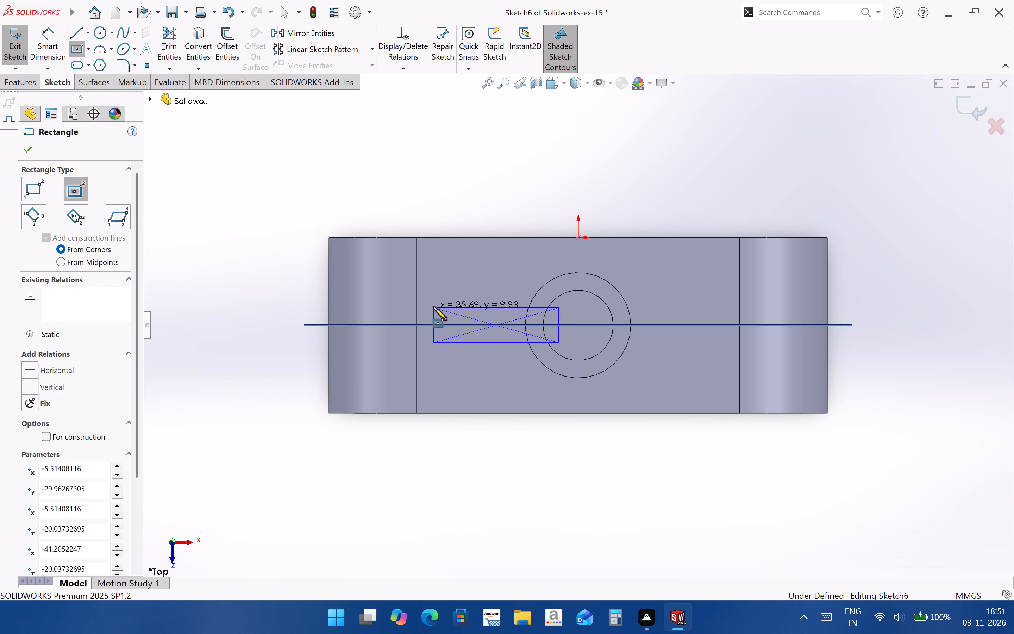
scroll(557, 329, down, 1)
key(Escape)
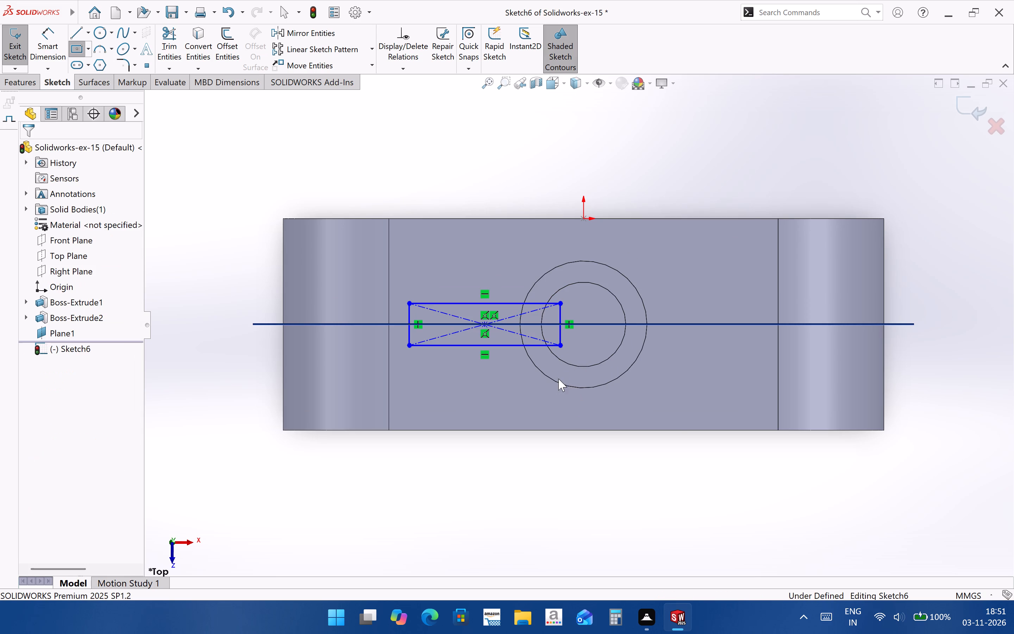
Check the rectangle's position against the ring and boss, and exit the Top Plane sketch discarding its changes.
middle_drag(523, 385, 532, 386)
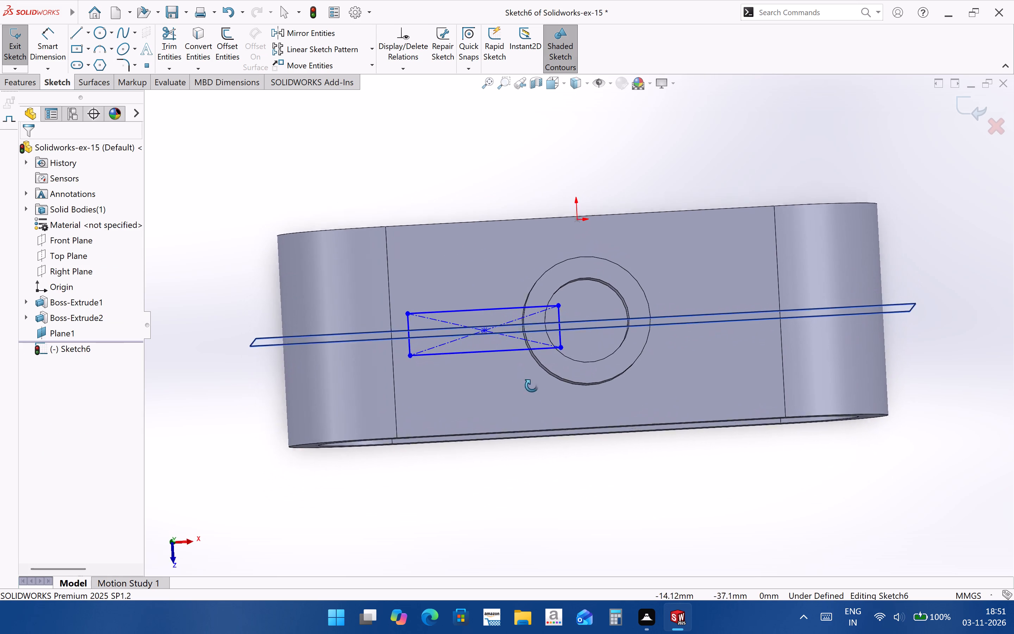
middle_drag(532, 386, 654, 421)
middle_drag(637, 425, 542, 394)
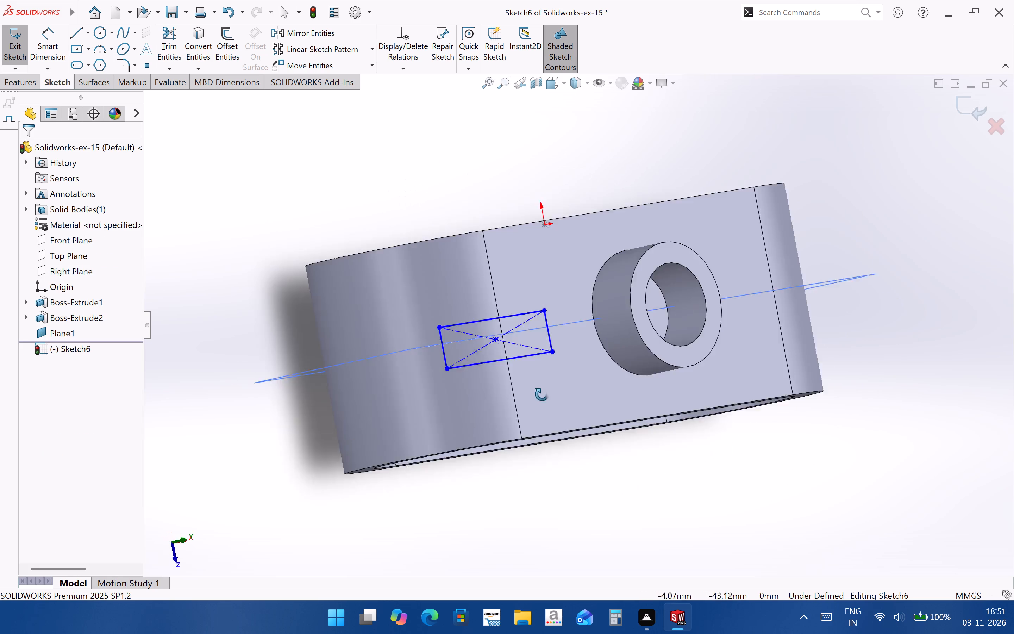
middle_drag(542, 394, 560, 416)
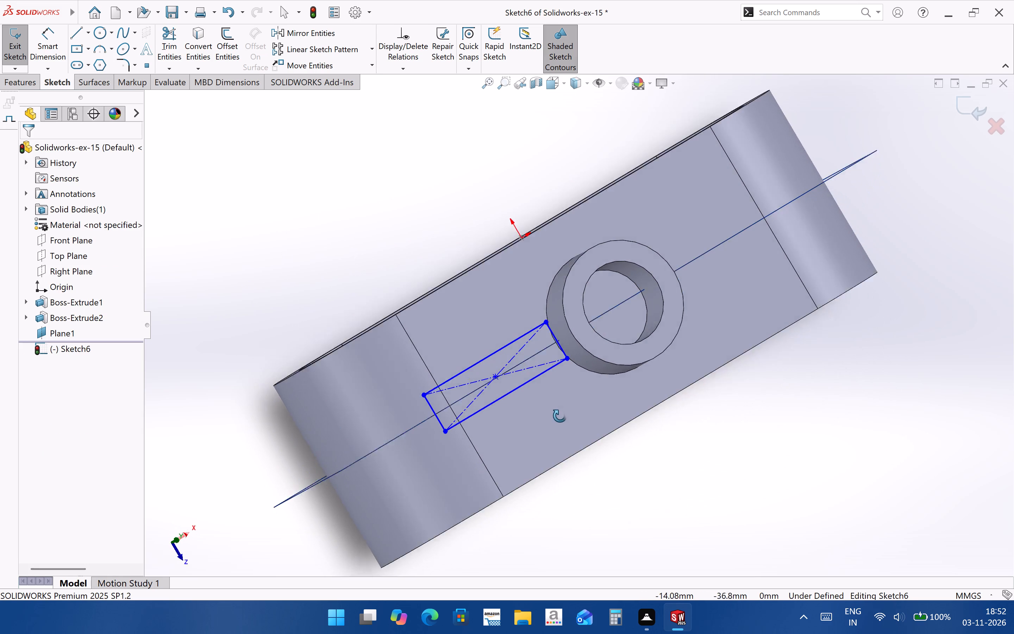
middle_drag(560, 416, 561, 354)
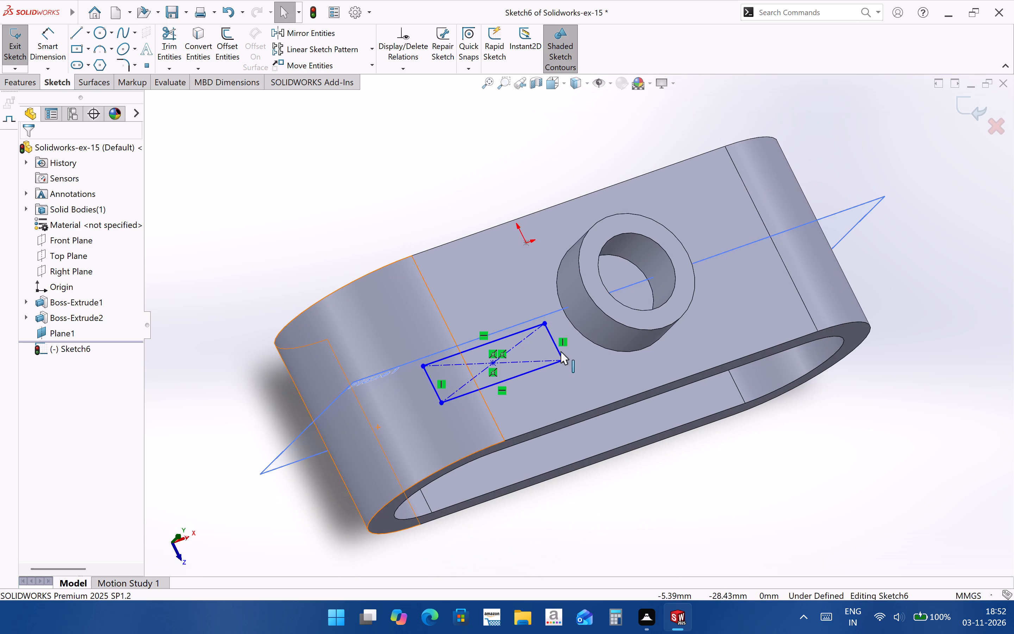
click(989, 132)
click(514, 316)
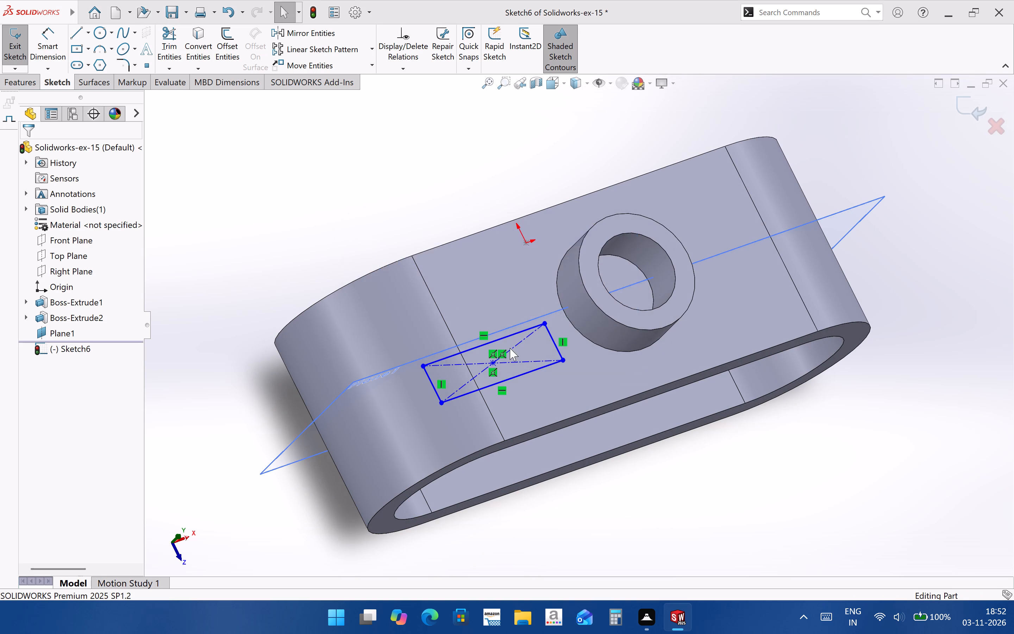
Start a new sketch on the slot ring's flat outer face around the boss, viewed face-on with the boss towards the viewer.
middle_drag(559, 485, 580, 341)
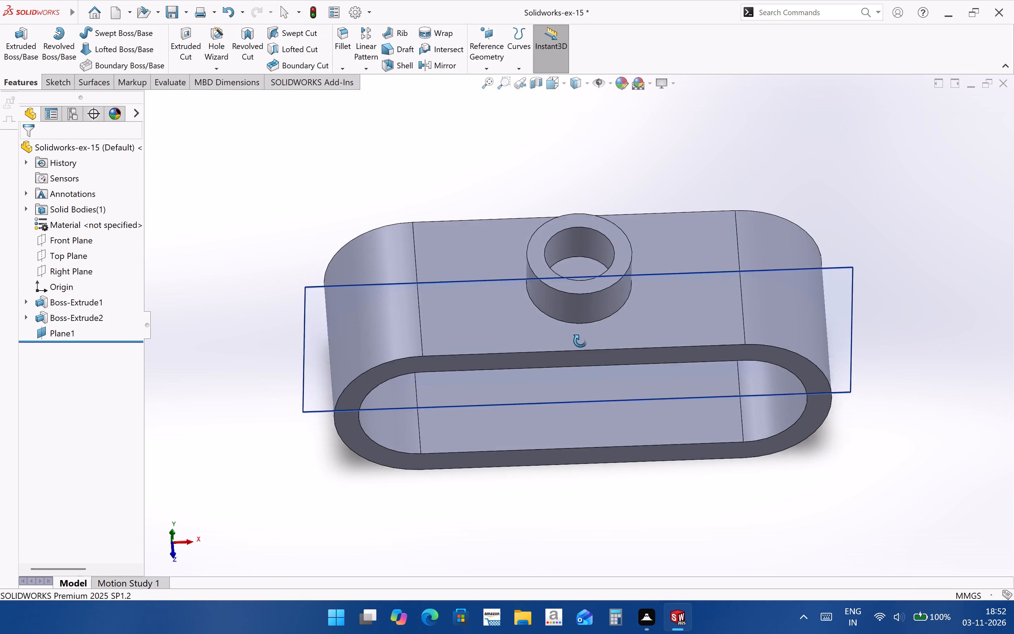
middle_drag(580, 341, 581, 341)
click(521, 304)
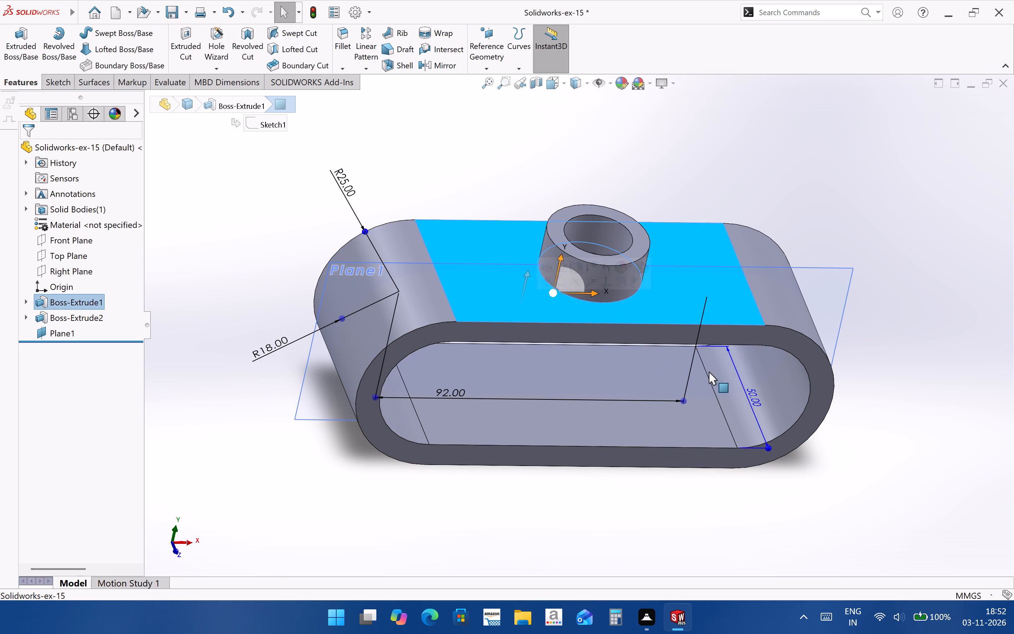
key(ctrl+8)
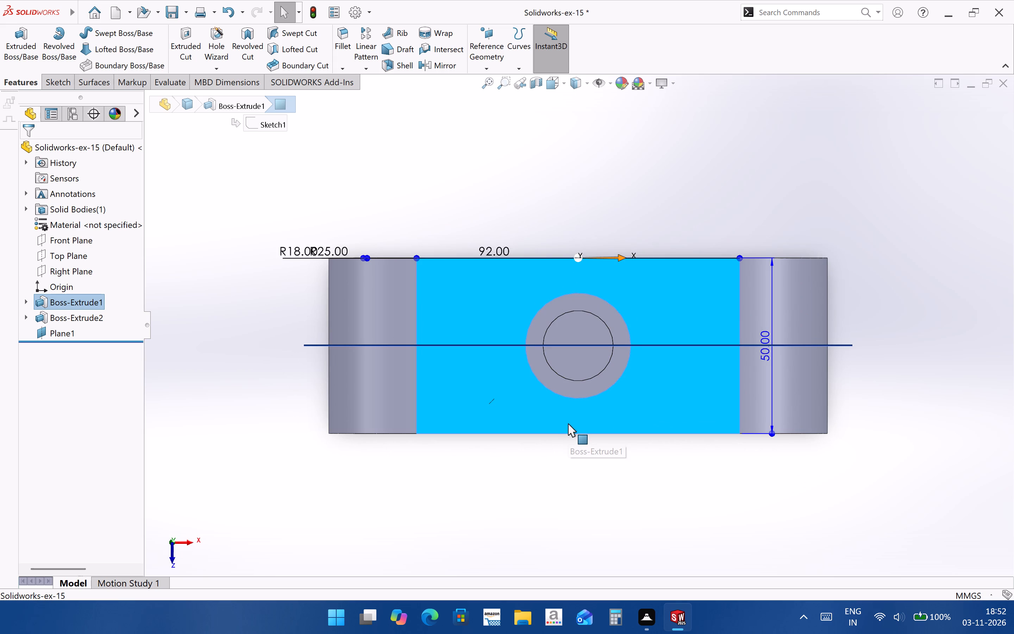
scroll(425, 222, up, 3)
click(573, 473)
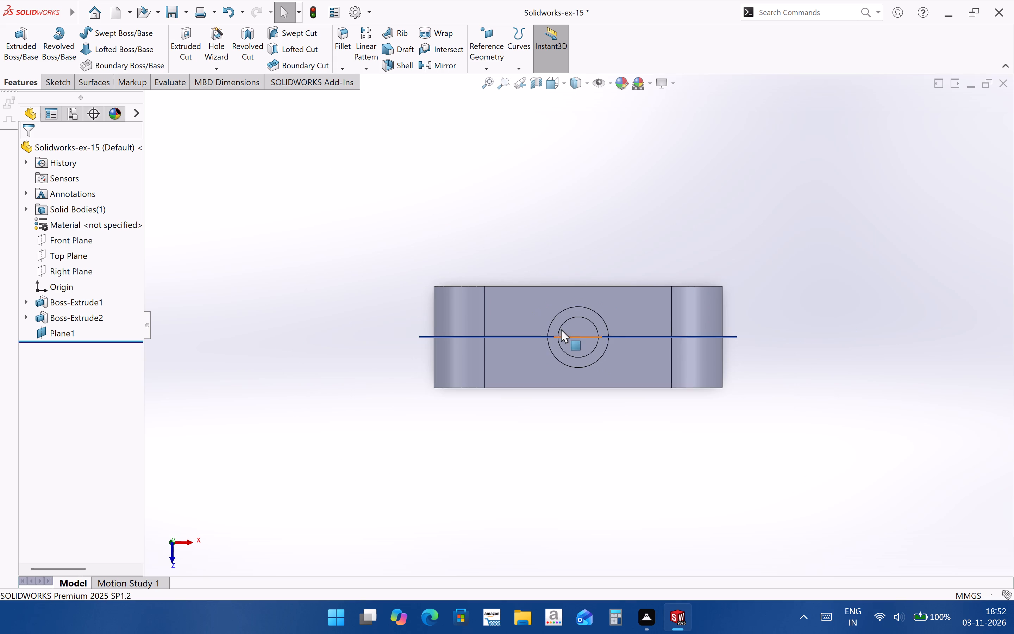
scroll(561, 329, down, 4)
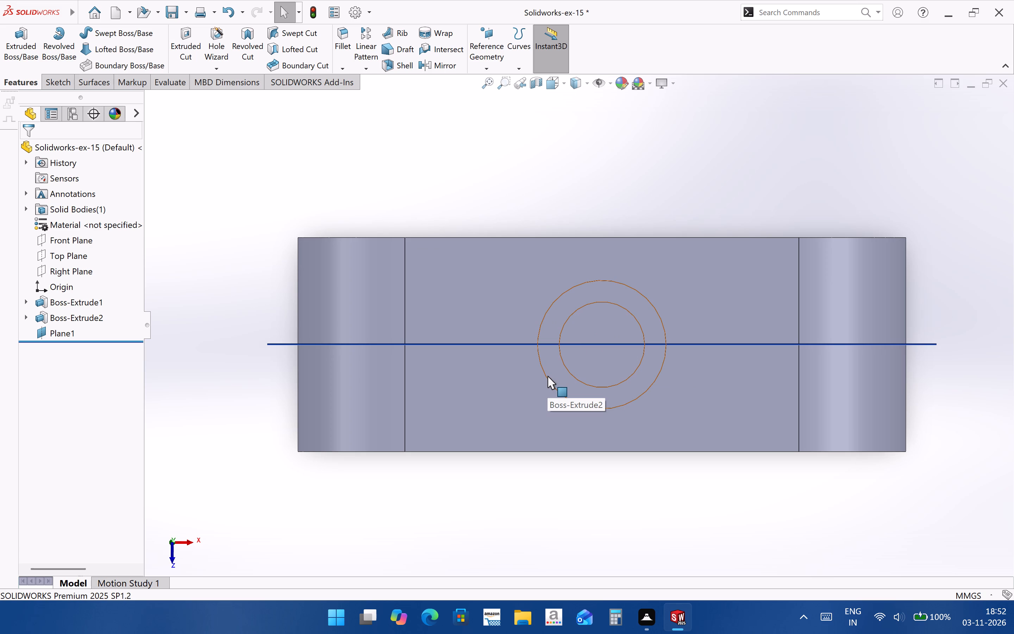
click(515, 388)
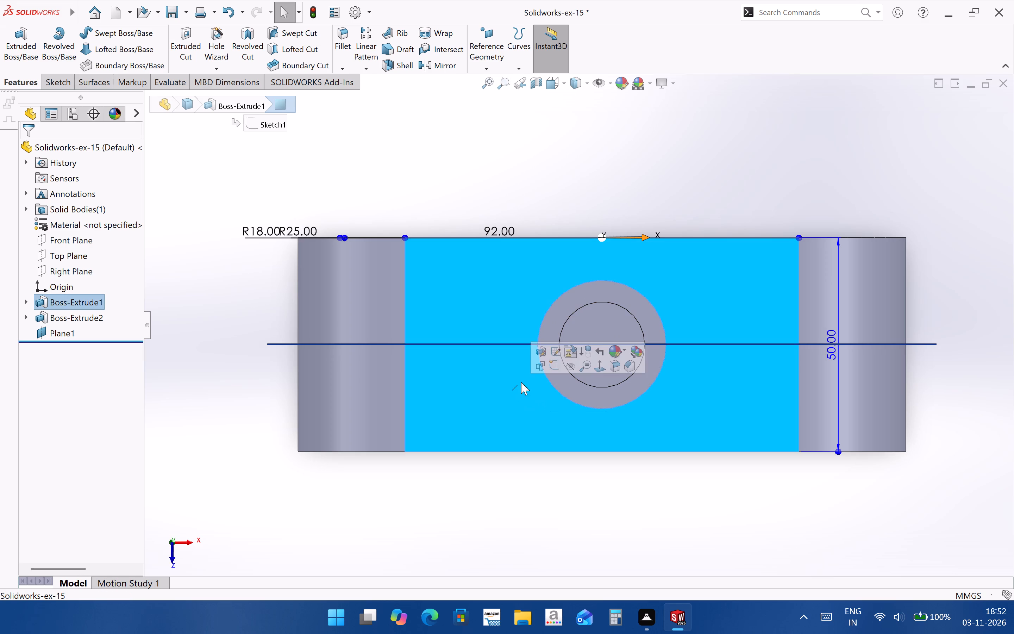
click(558, 365)
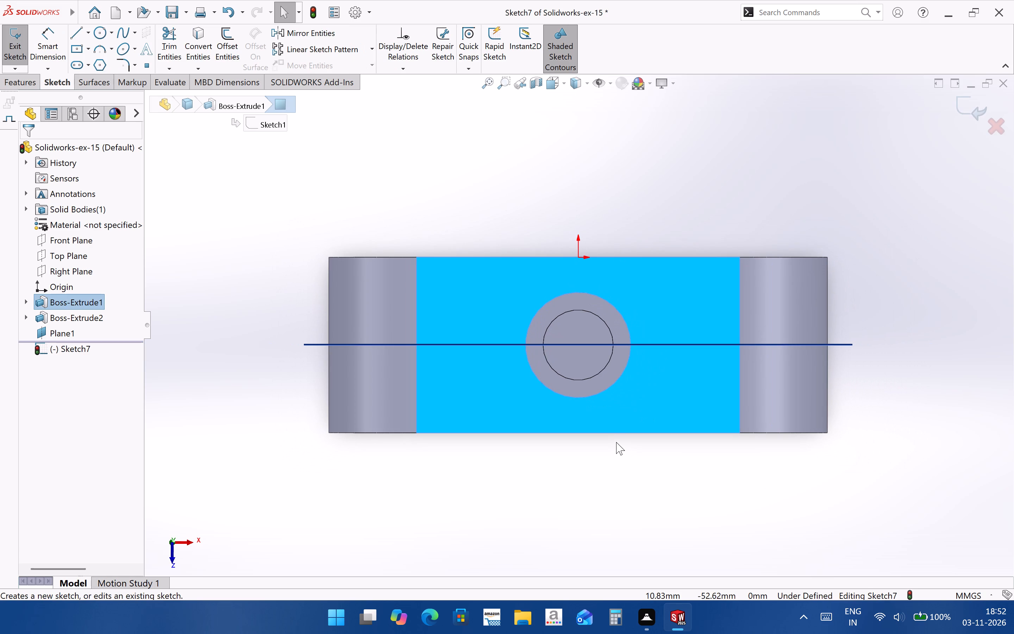
key(ctrl+8)
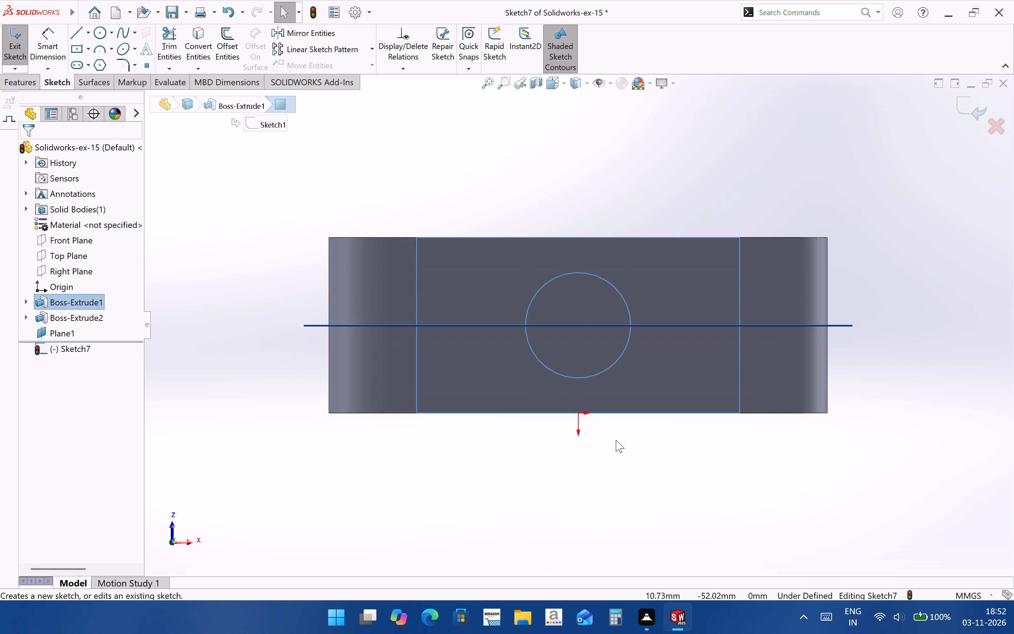
key(ctrl+8)
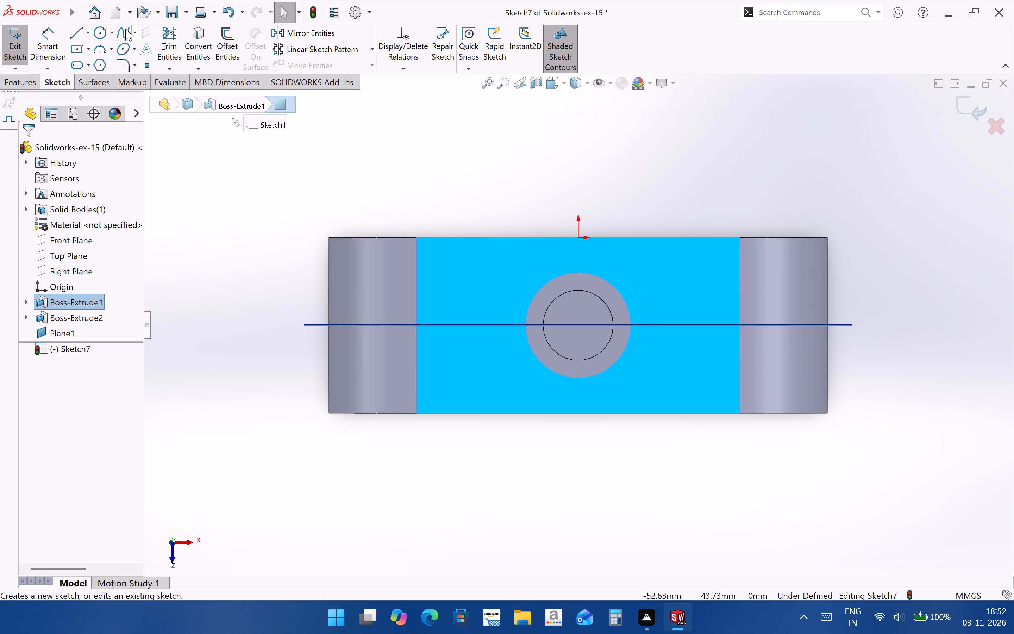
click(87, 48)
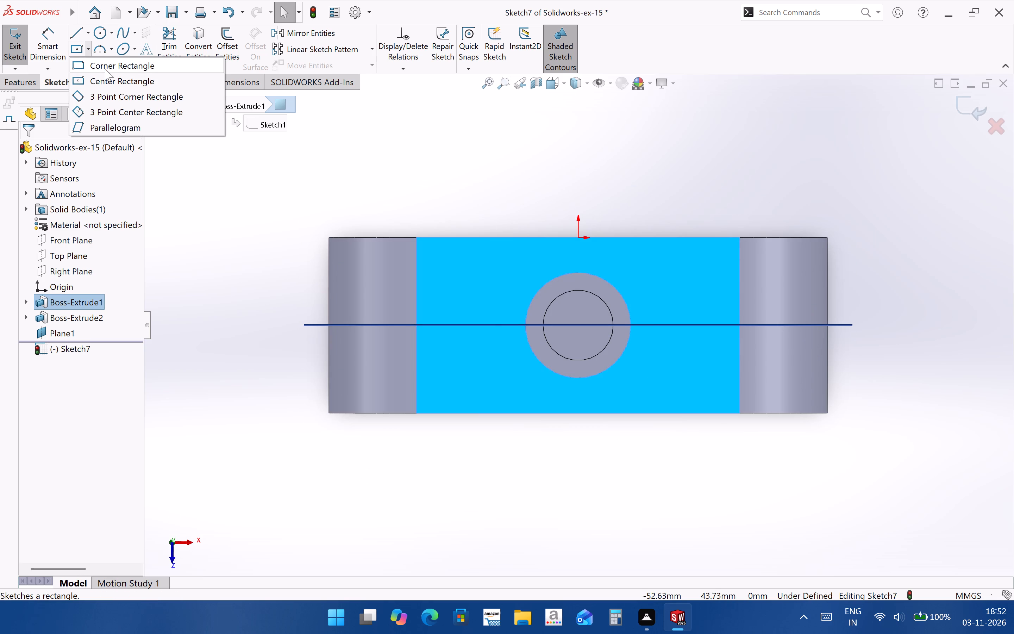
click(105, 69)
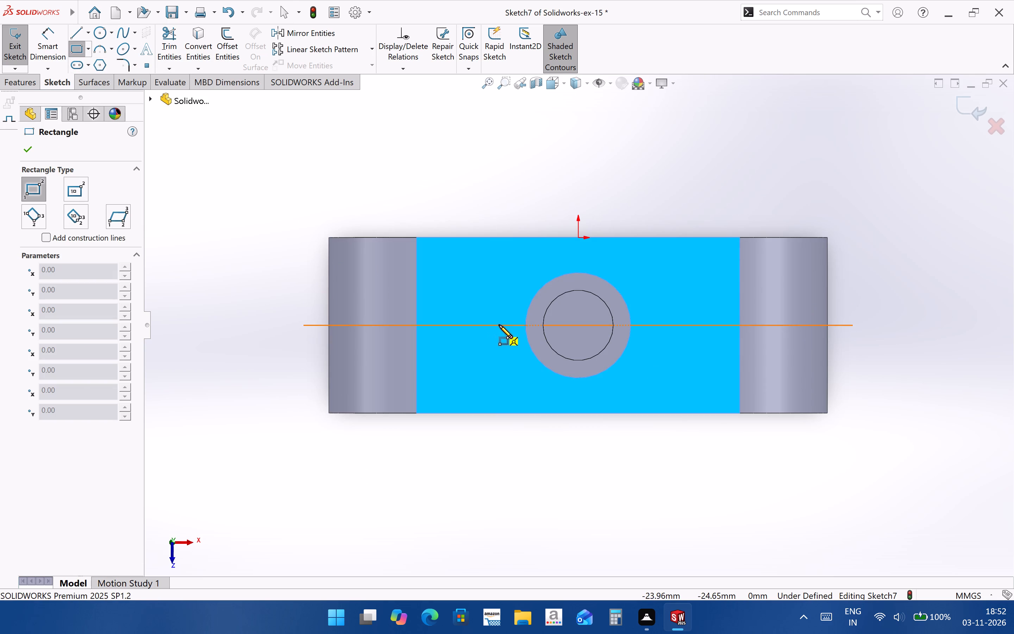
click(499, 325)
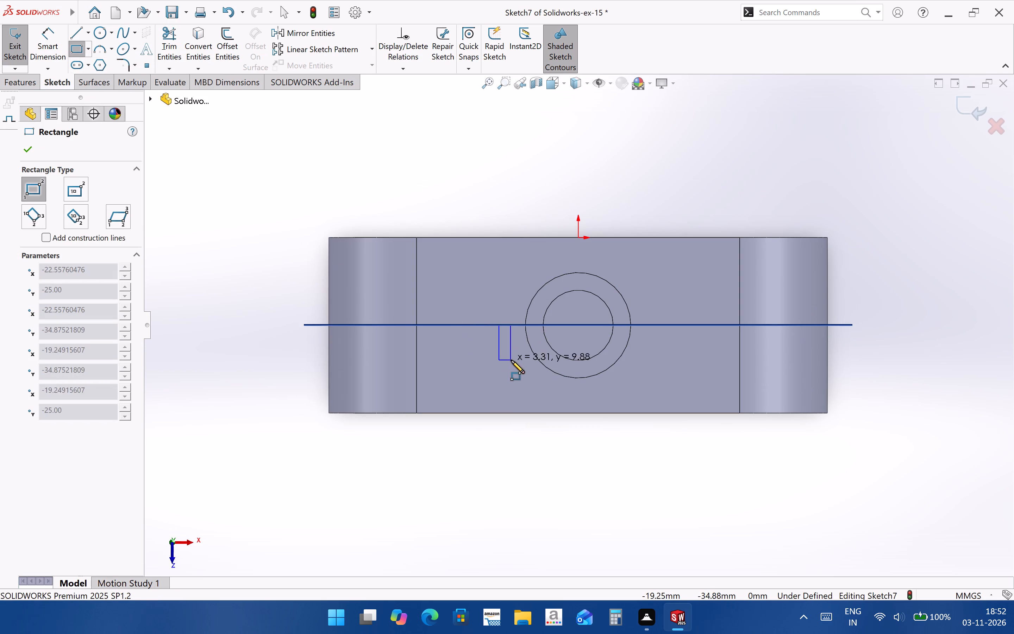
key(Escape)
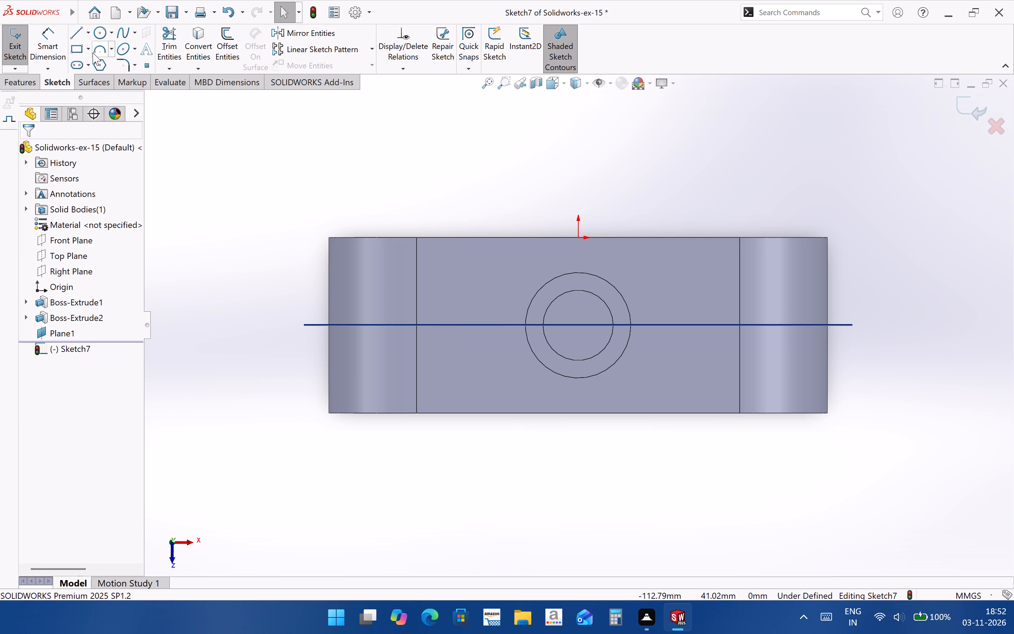
Sketch a corner rectangle about 24 by 6.7 mm across Plane1, overlapping one side of the boss.
click(90, 51)
click(104, 70)
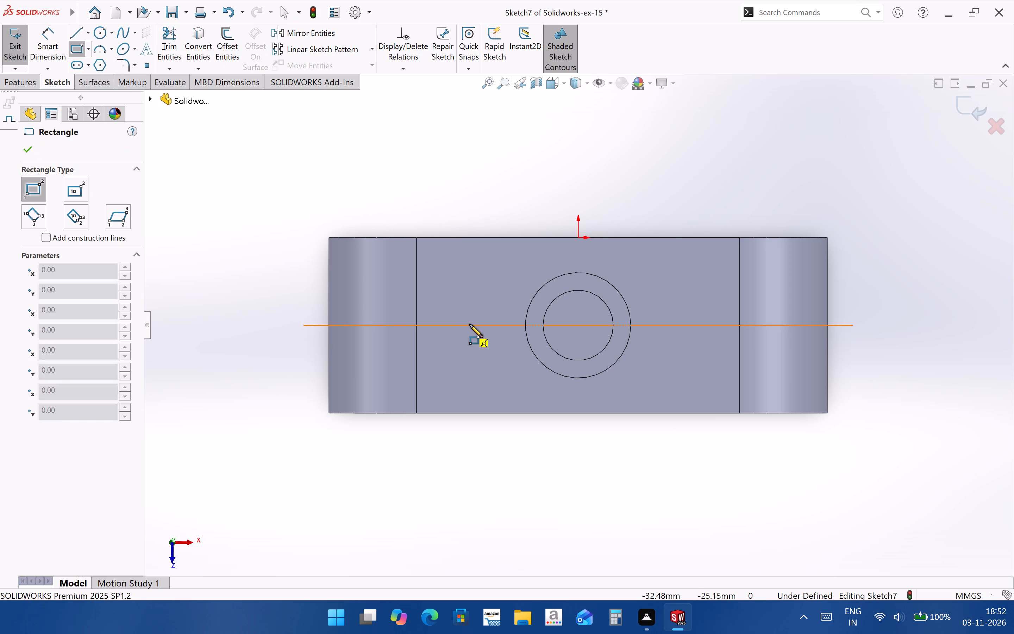
click(470, 312)
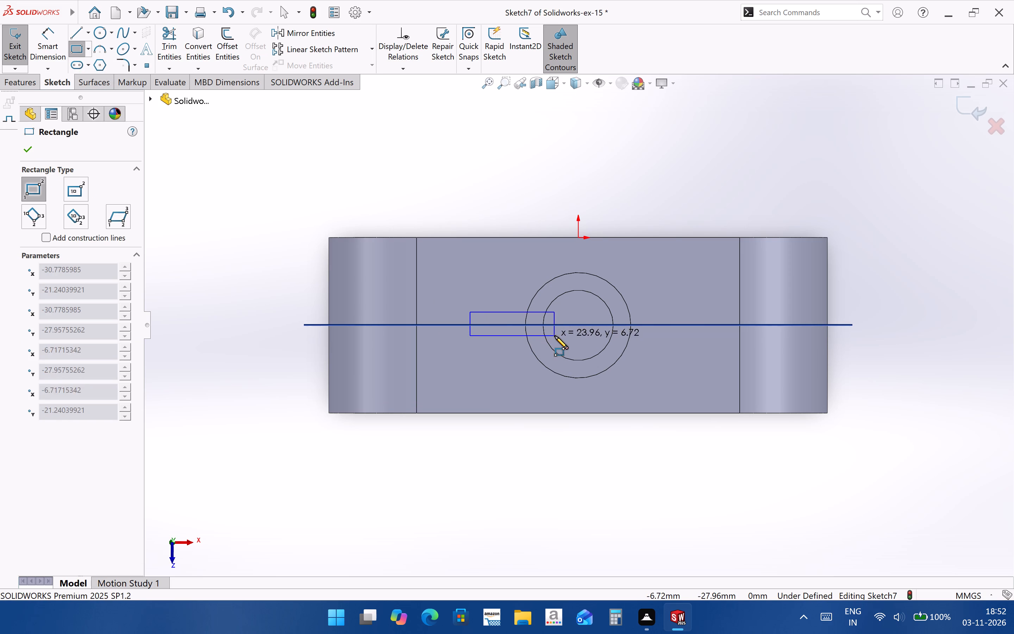
click(555, 336)
key(Escape)
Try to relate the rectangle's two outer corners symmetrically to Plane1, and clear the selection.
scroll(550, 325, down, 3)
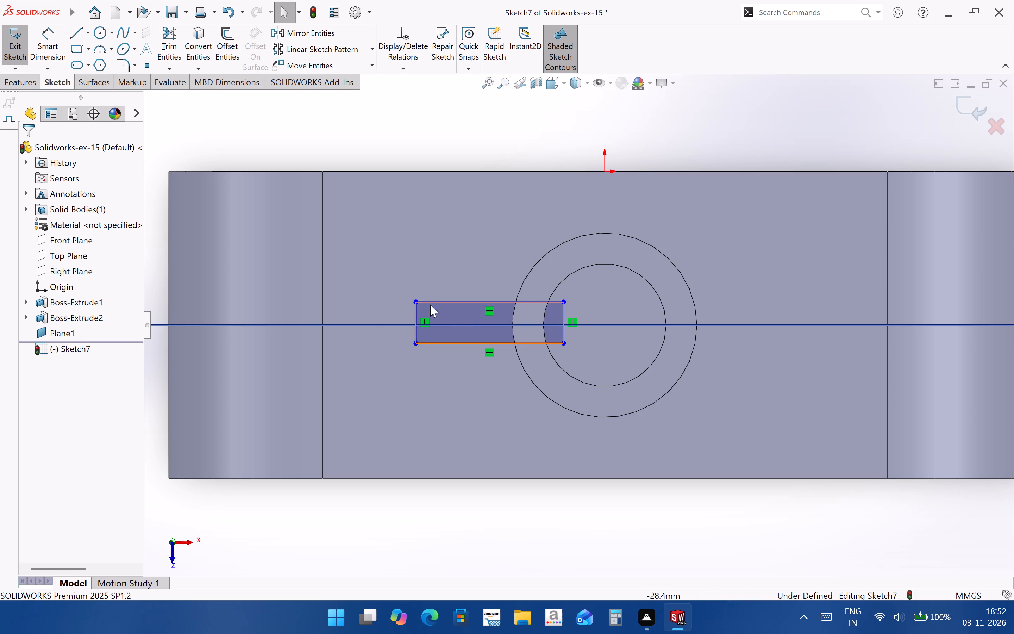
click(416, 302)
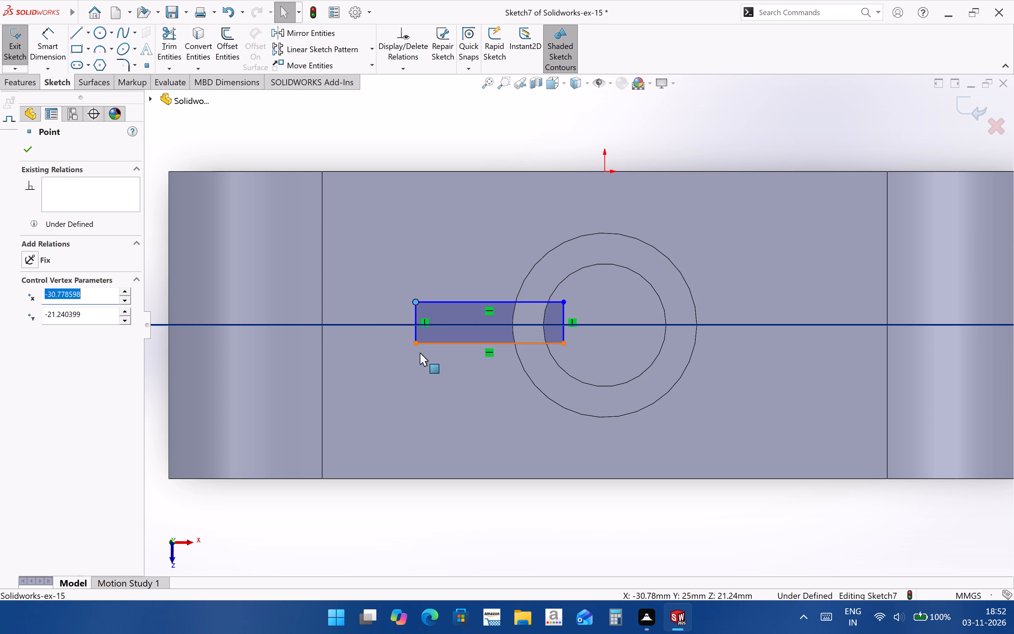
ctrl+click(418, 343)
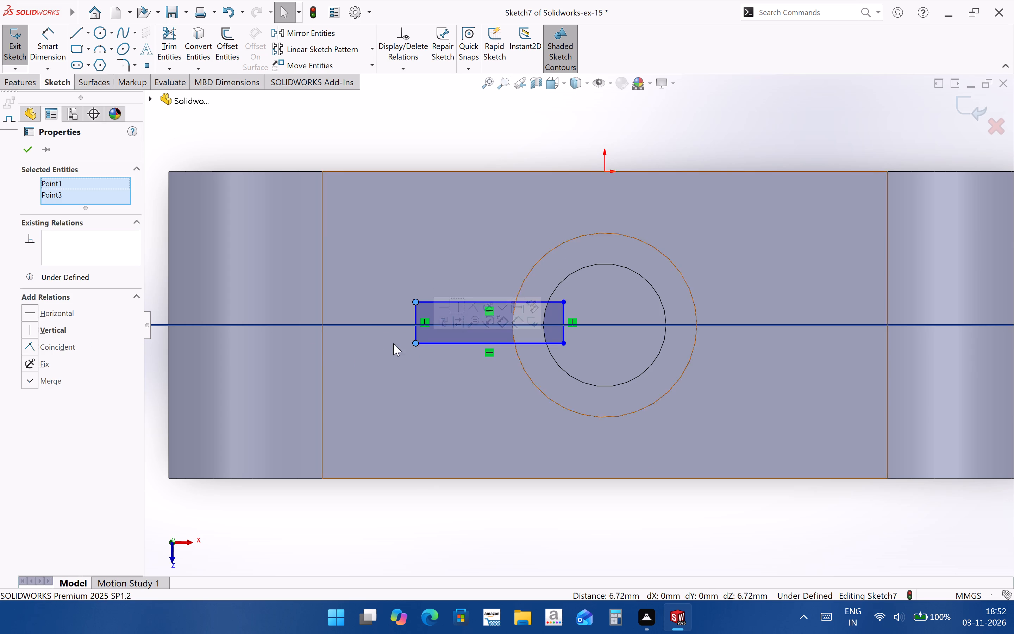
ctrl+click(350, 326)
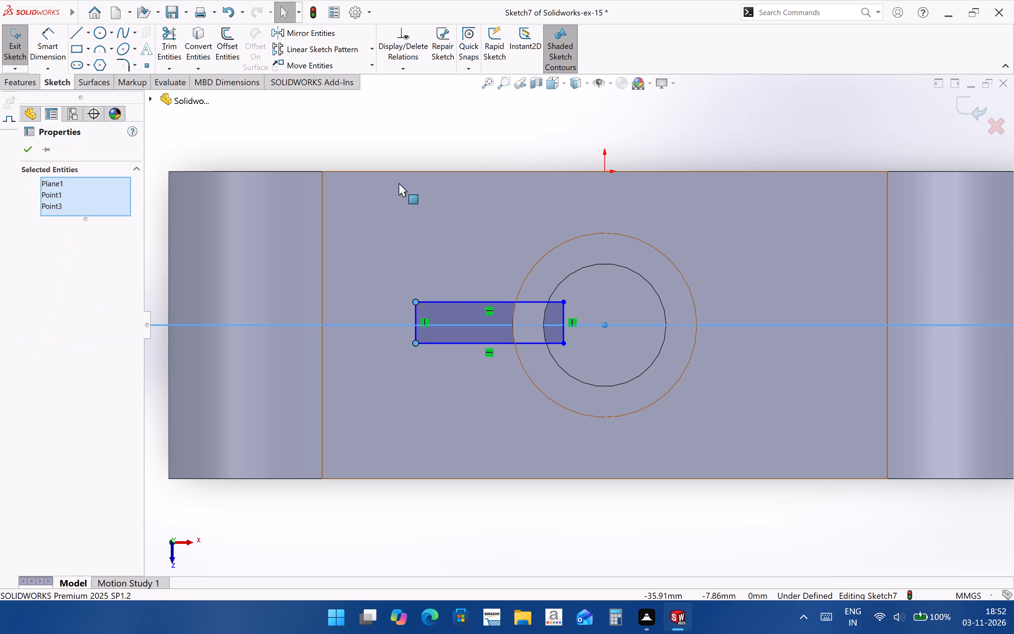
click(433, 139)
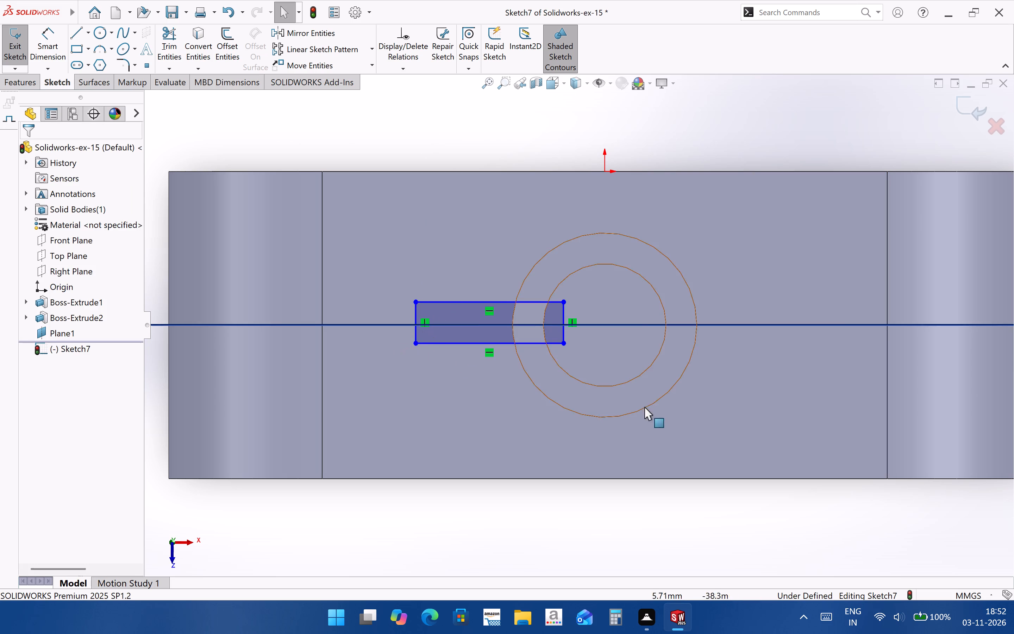
Sketch a horizontal centerline about 112 mm long along Plane1, running through the rectangle and the boss.
scroll(643, 398, up, 3)
scroll(560, 320, down, 1)
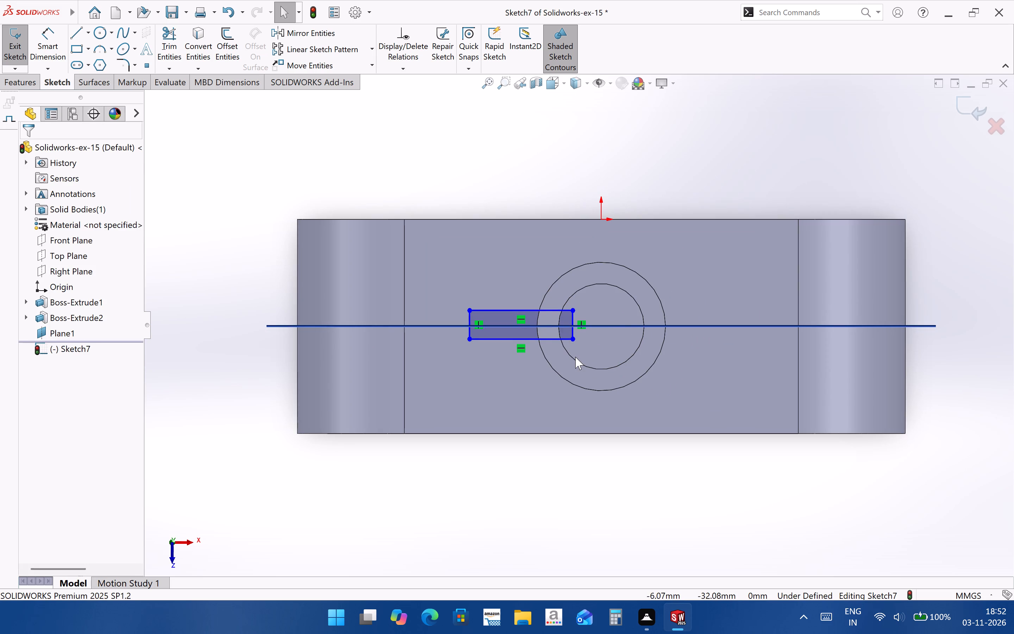
scroll(575, 357, down, 1)
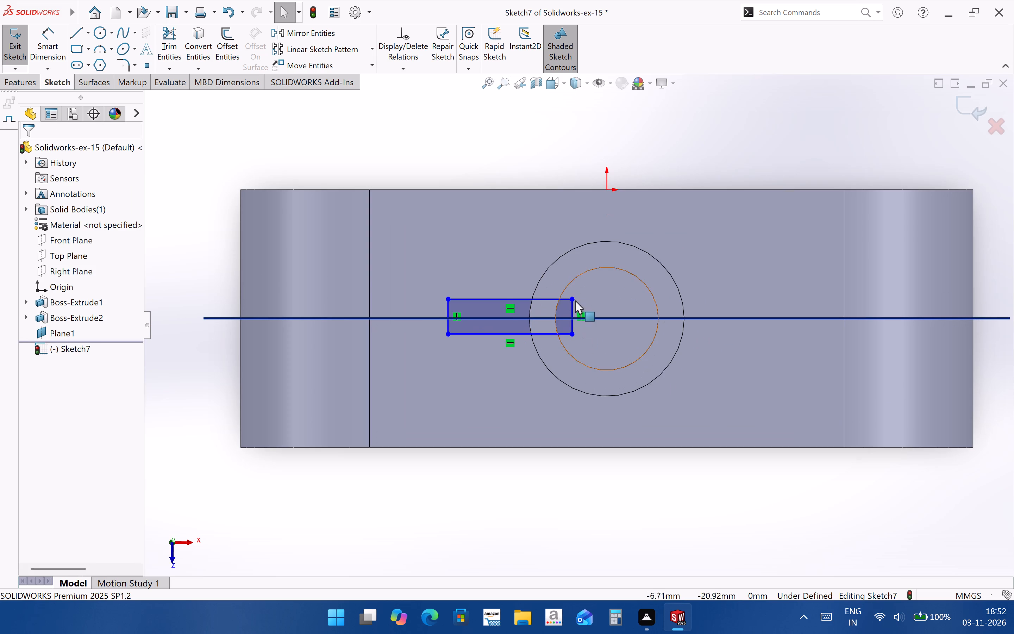
scroll(428, 276, down, 2)
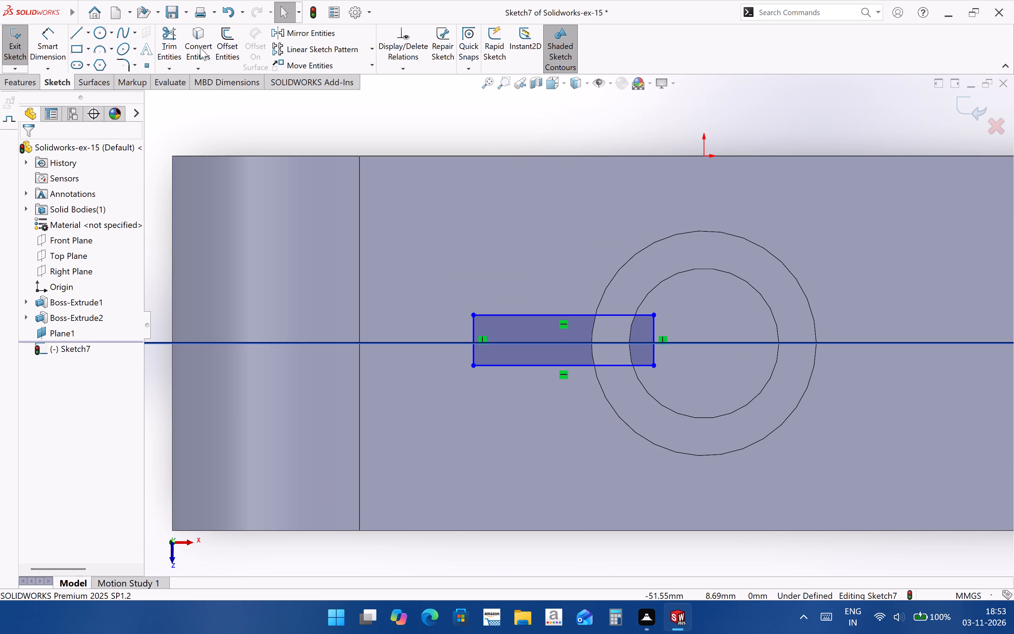
click(90, 30)
click(88, 63)
click(247, 342)
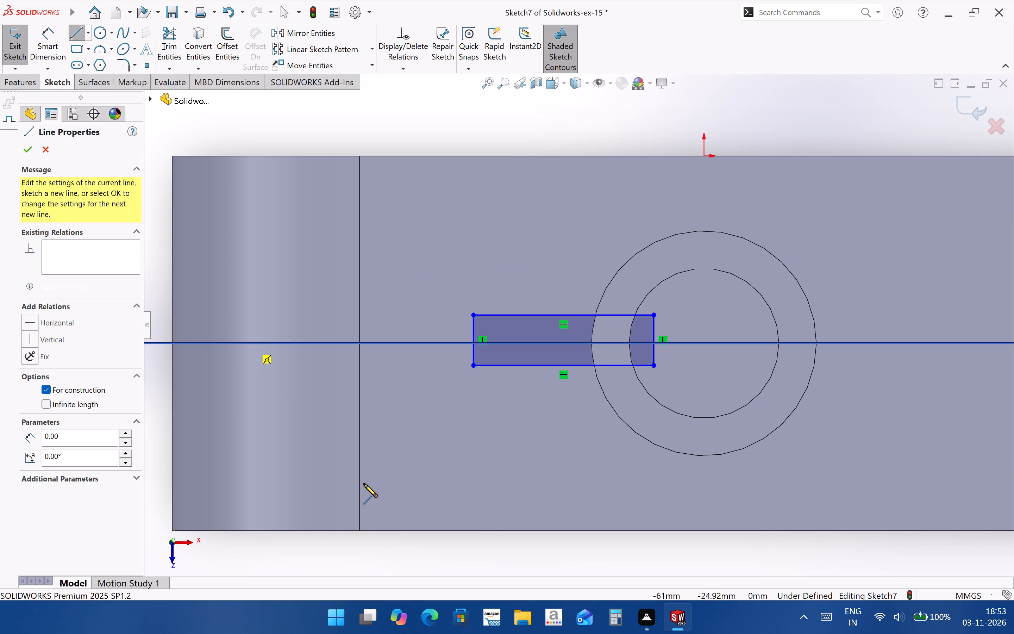
scroll(364, 483, up, 3)
click(873, 335)
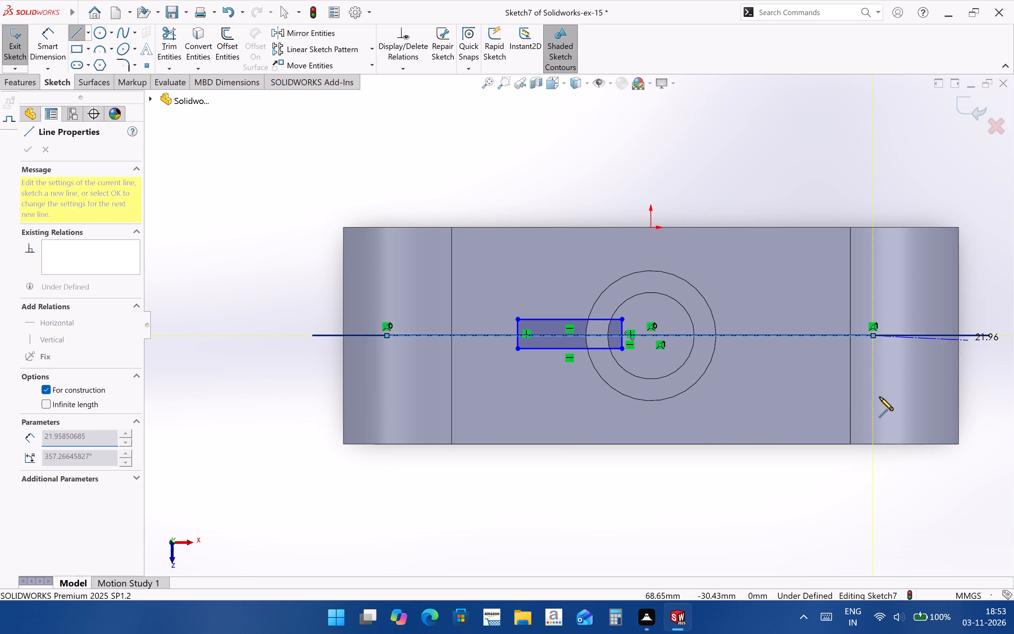
key(Escape)
Make the two corner points of the rectangle's outer short edge symmetric about the centerline.
scroll(505, 331, down, 2)
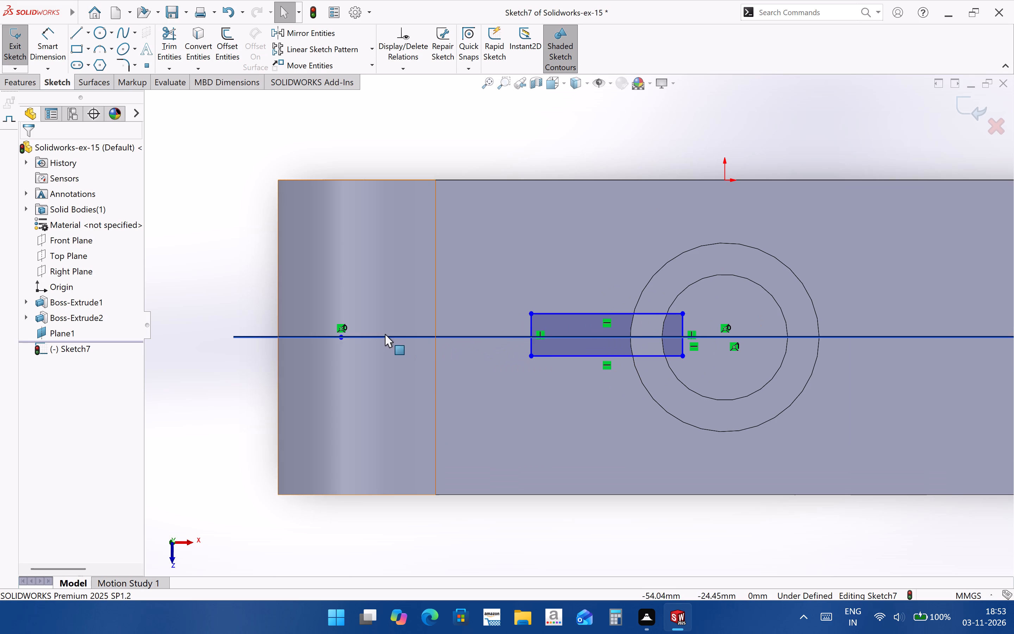
click(390, 337)
scroll(546, 312, down, 3)
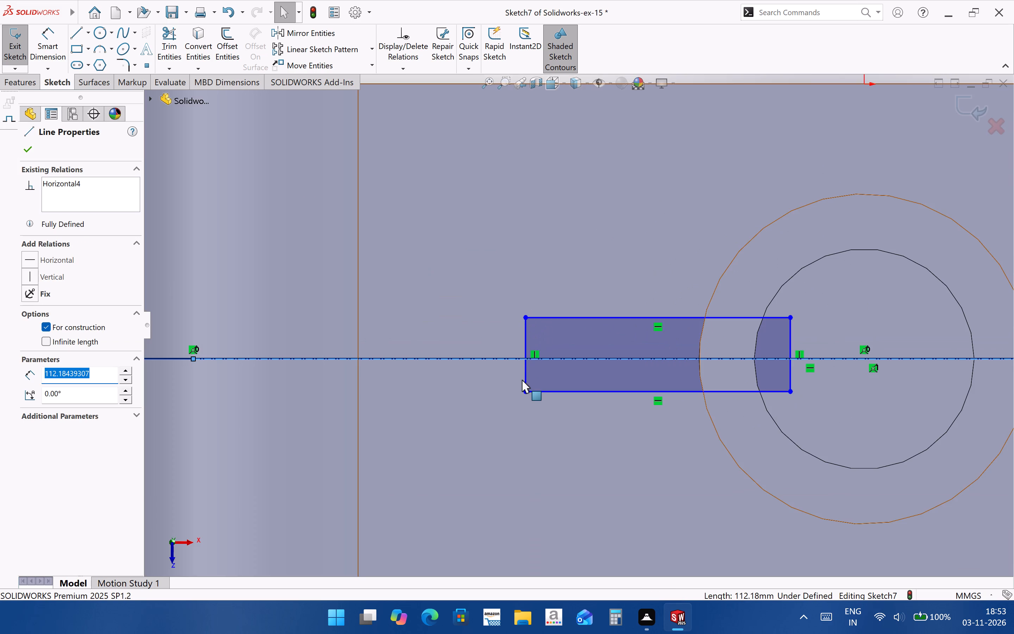
ctrl+click(527, 393)
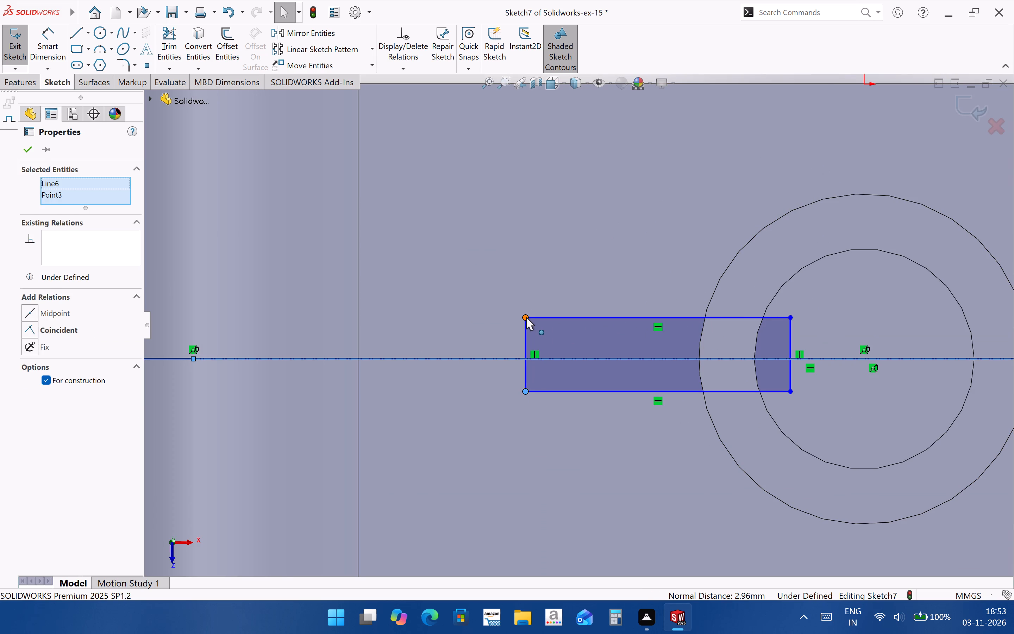
ctrl+click(526, 317)
click(52, 324)
click(505, 460)
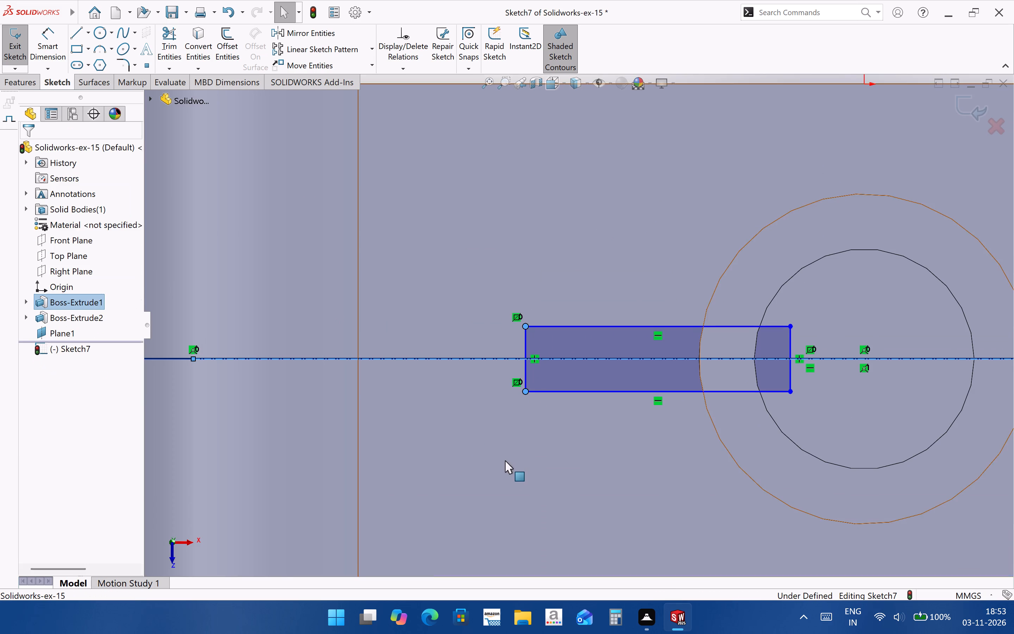
scroll(459, 327, up, 4)
click(562, 535)
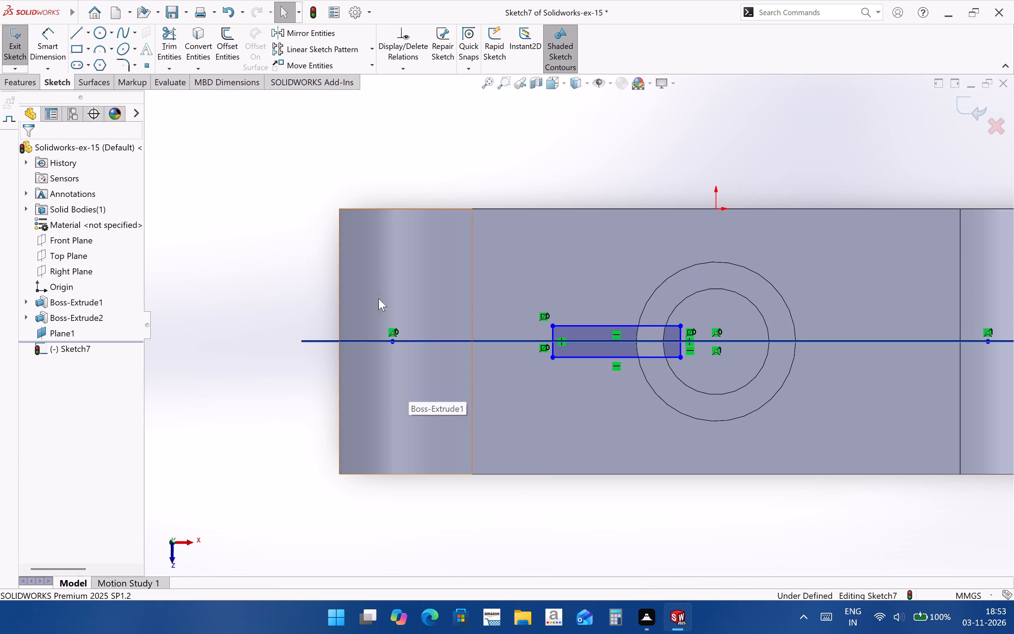
Dimension the rectangle's outer short edge to 8 mm.
click(53, 46)
scroll(570, 335, down, 2)
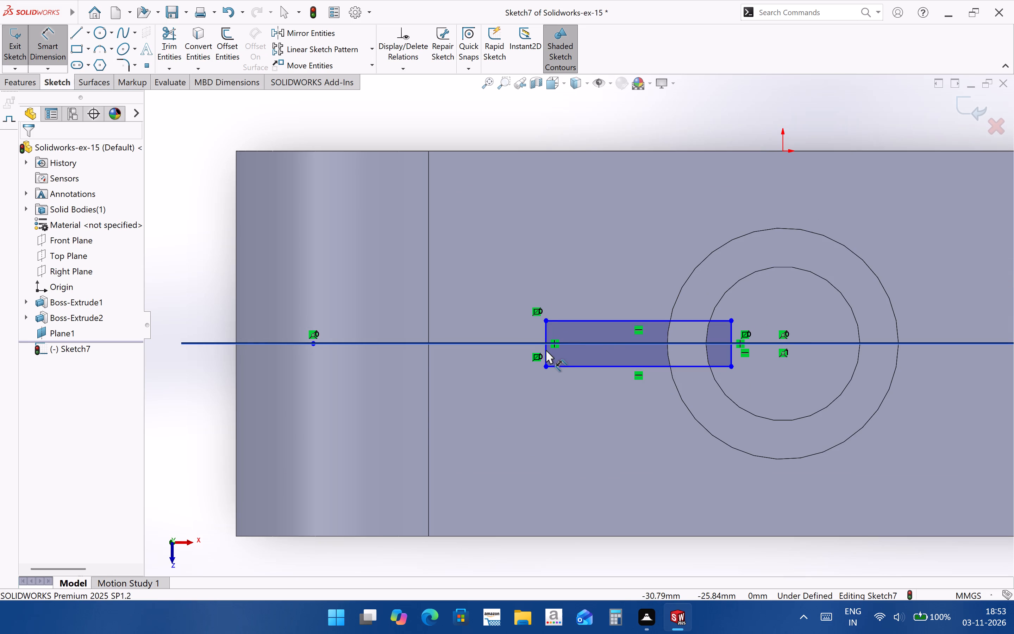
click(545, 353)
click(519, 353)
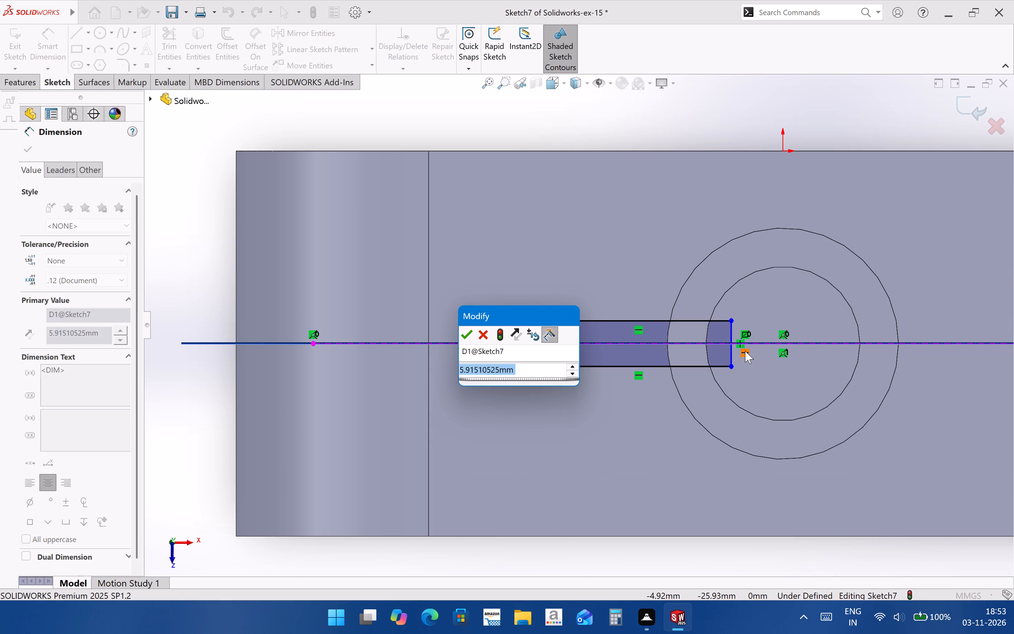
key(8)
key(Return)
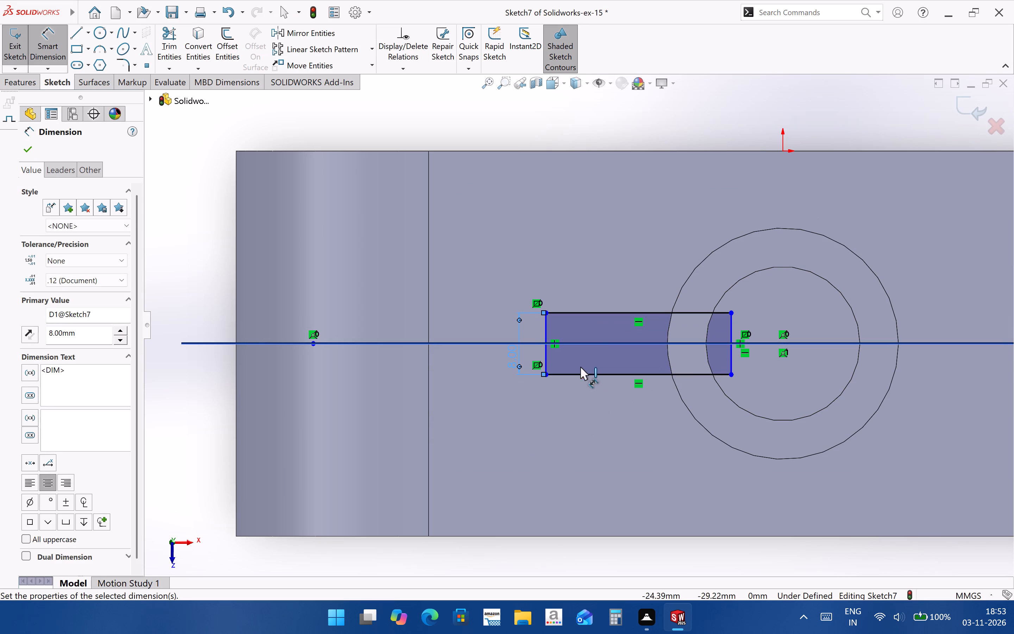
click(588, 425)
Dimension the horizontal distance from the rectangle's outer short edge to the origin as 72/2 (36 mm).
scroll(582, 427, up, 2)
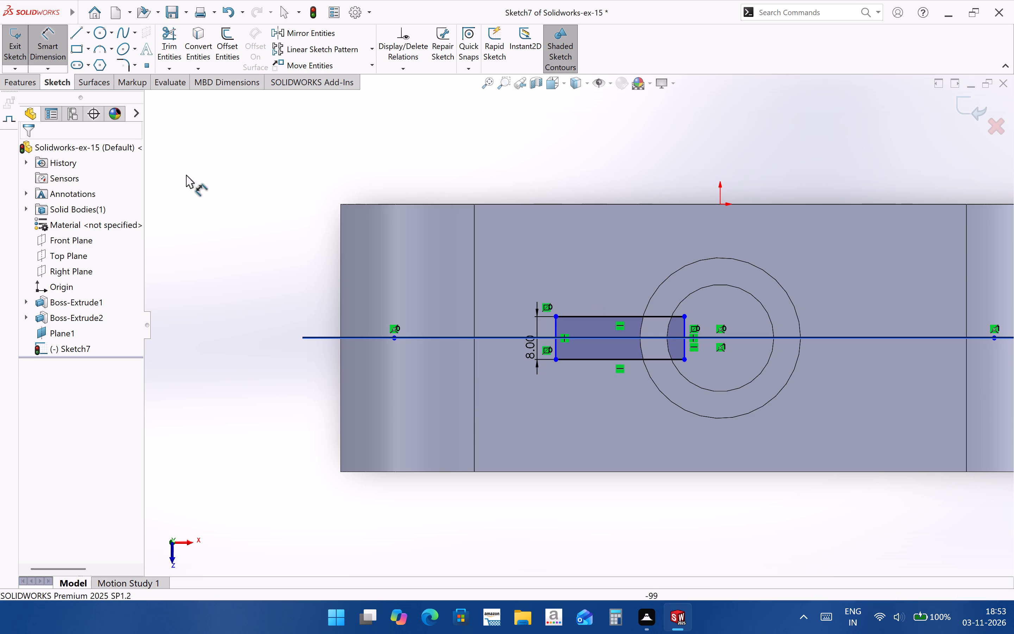
click(555, 344)
scroll(742, 340, down, 2)
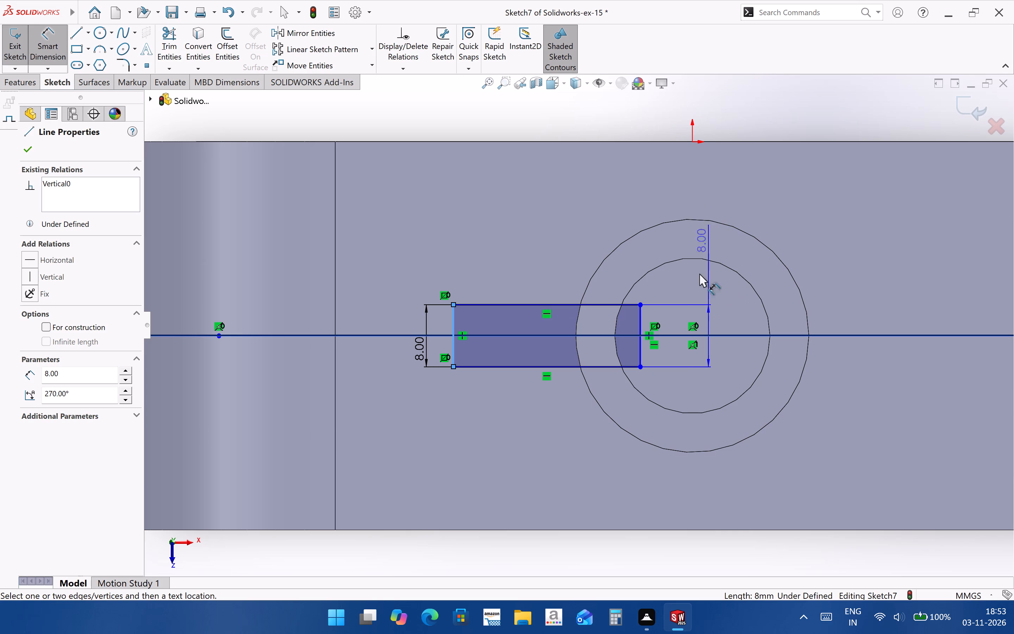
click(692, 141)
click(629, 216)
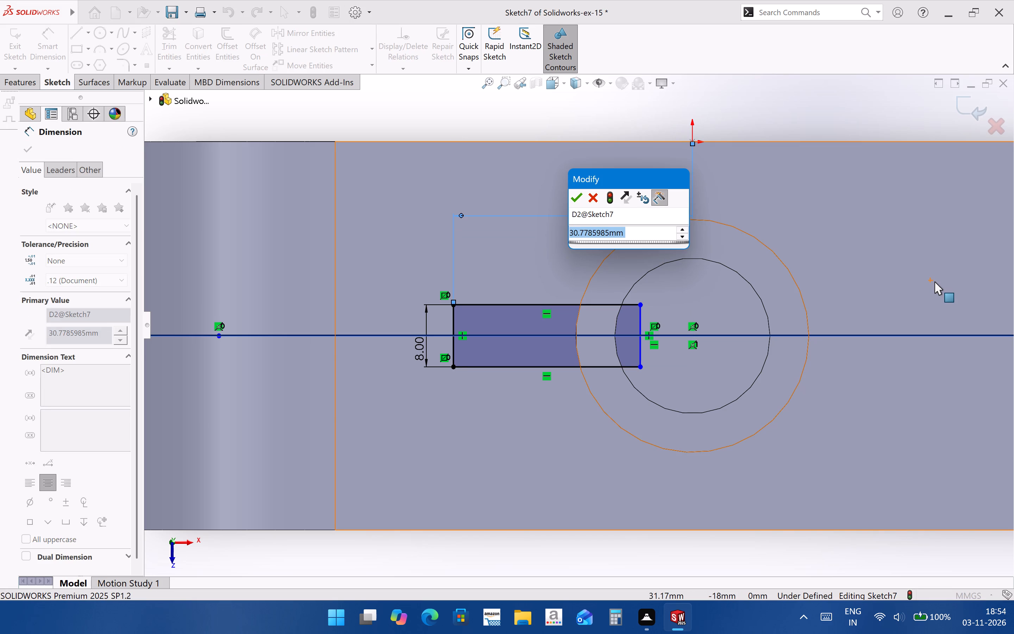
text(72/2)
key(Return)
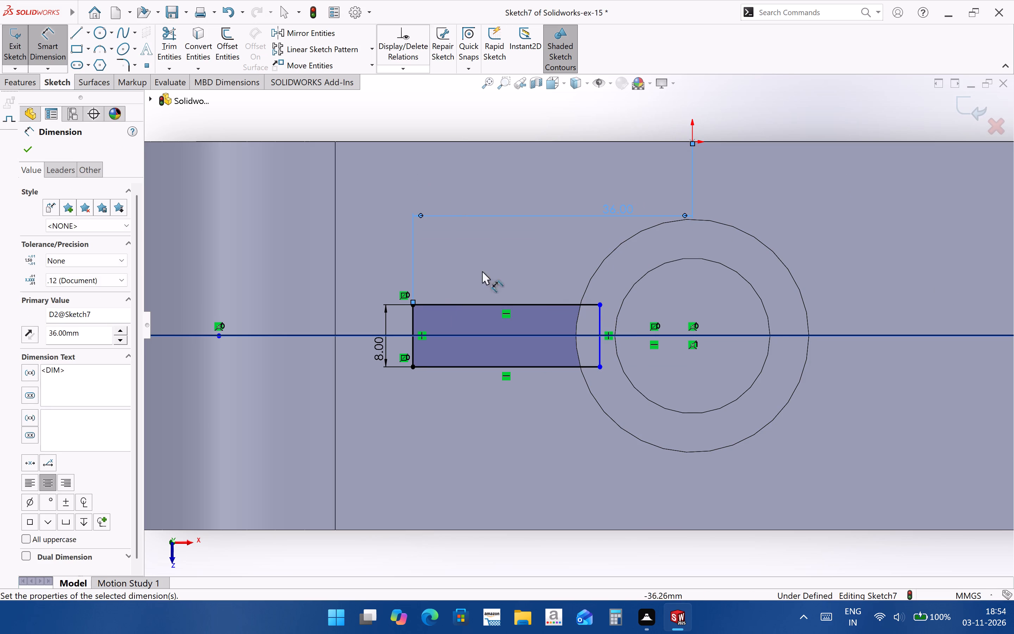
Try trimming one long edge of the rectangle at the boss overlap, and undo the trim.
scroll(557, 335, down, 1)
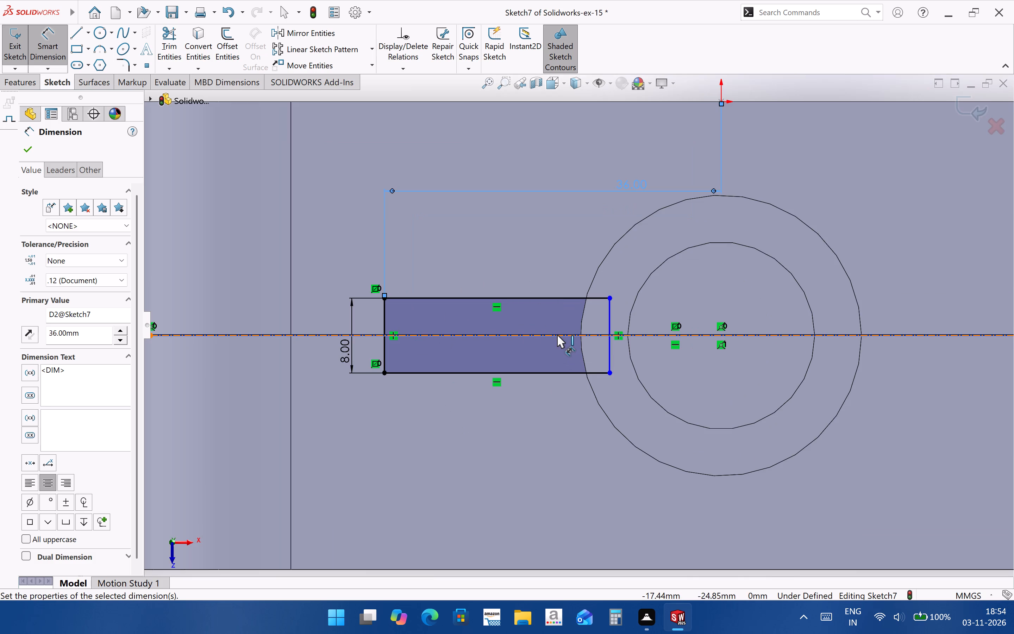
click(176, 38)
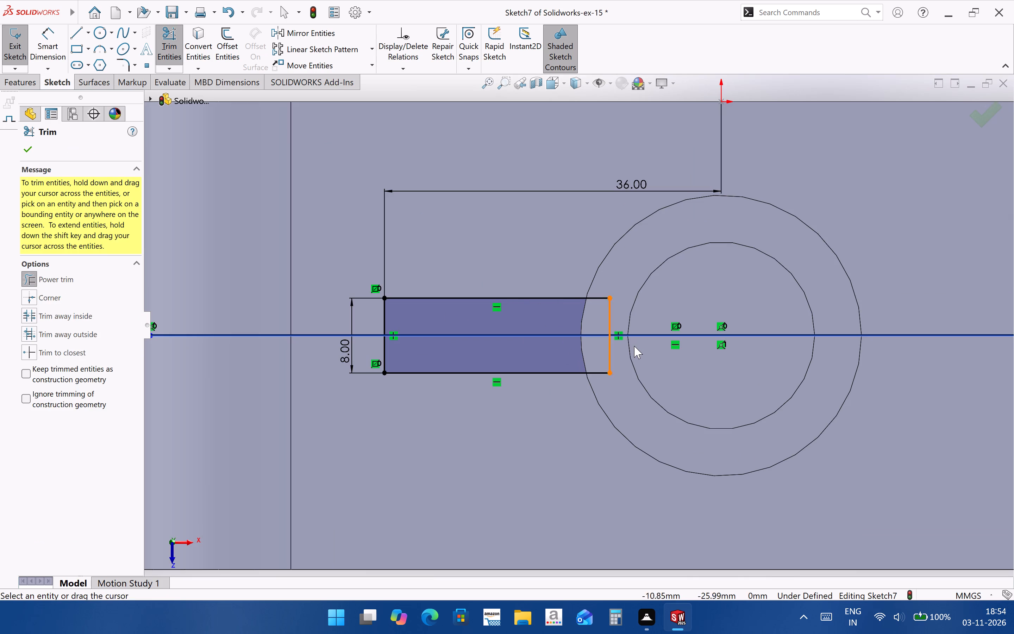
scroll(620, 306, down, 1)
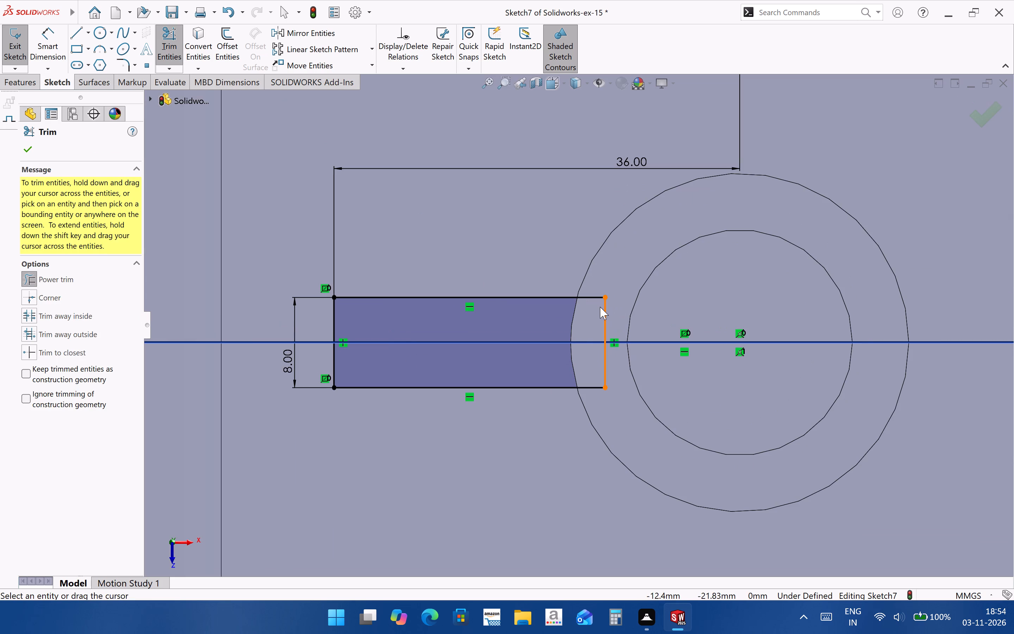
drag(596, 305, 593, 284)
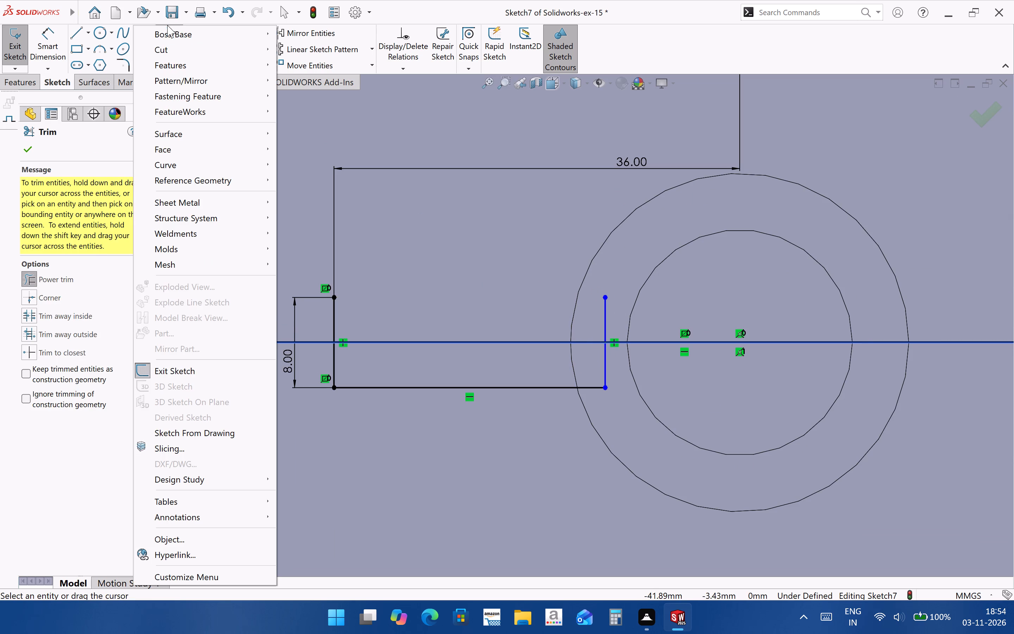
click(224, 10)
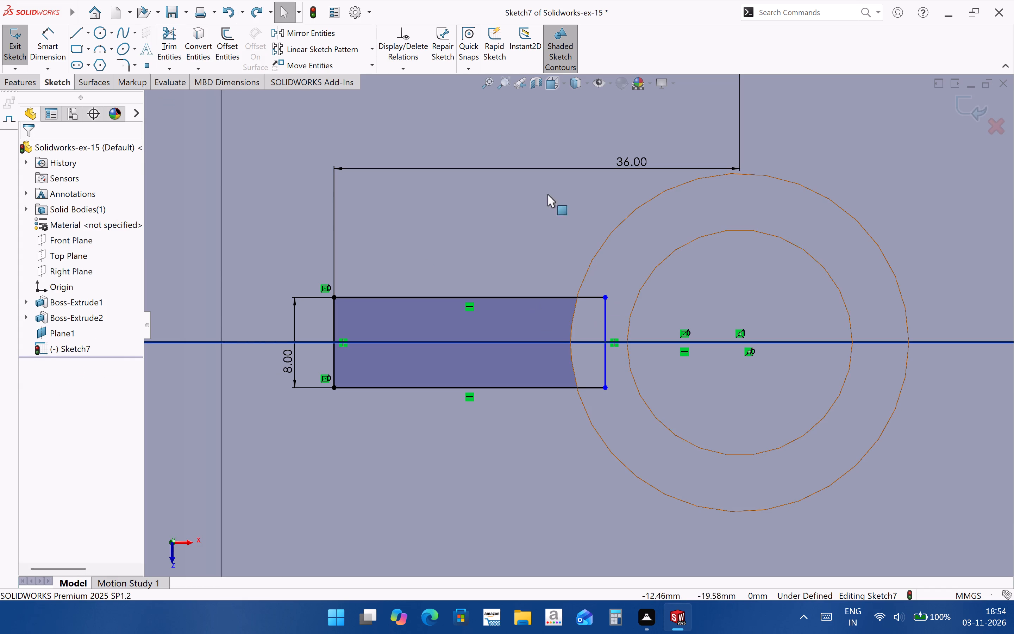
Convert the boss's outer circular edge into a sketch circle crossing the rib rectangle.
click(205, 45)
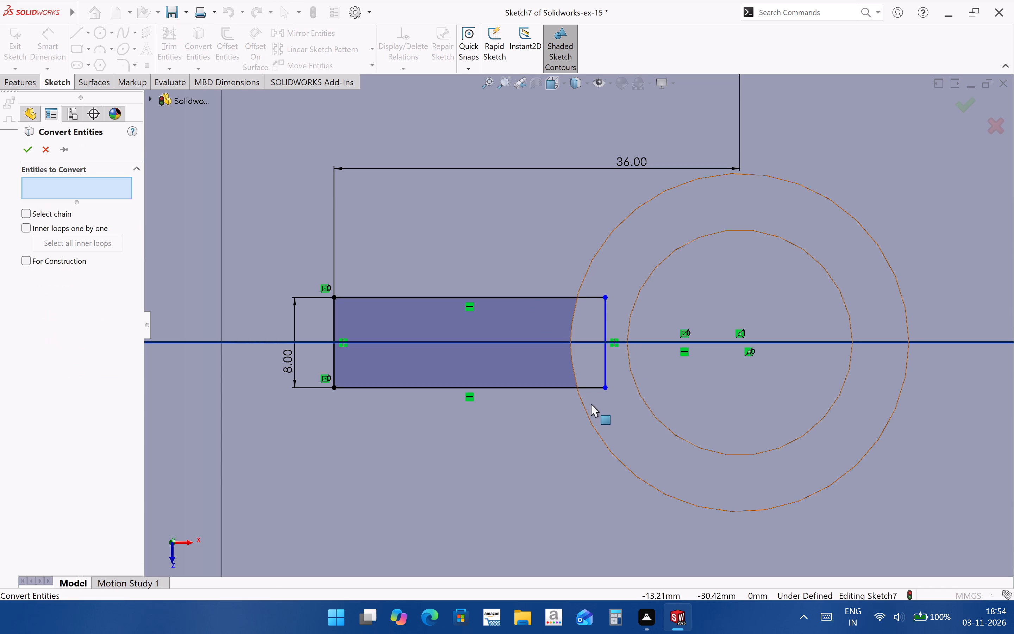
click(584, 406)
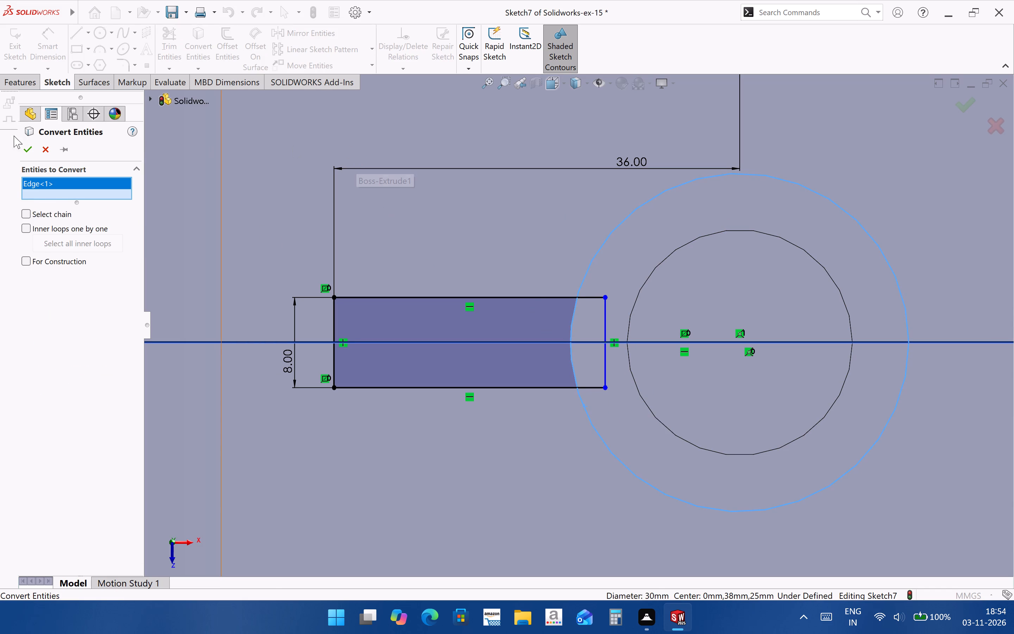
click(35, 144)
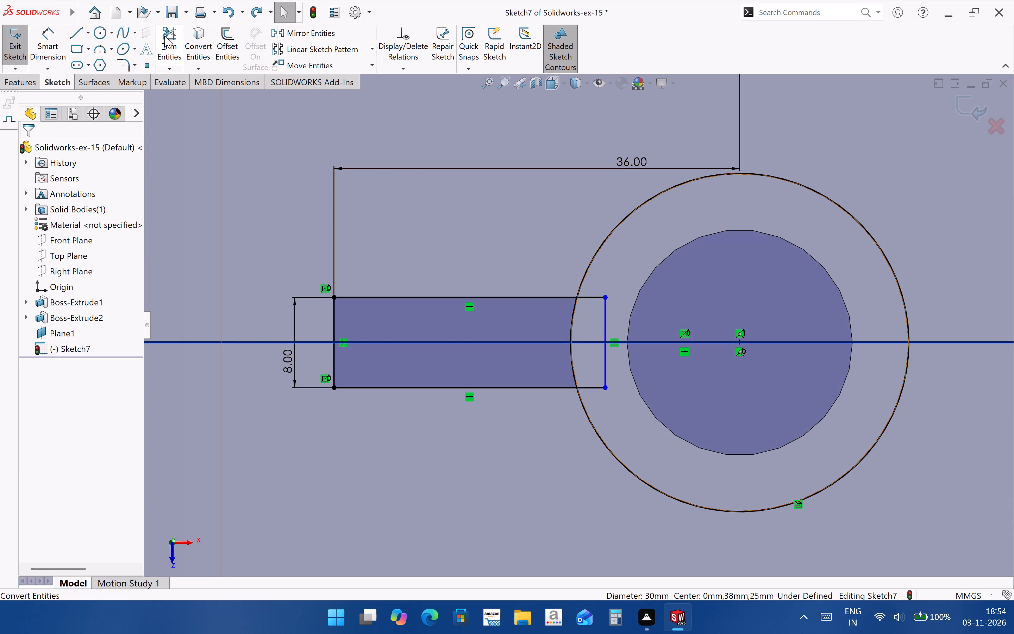
Power-trim the converted circle and the rectangle's overlap inside the boss, leaving a rib profile closed by the boss arc.
click(164, 36)
drag(585, 425, 590, 249)
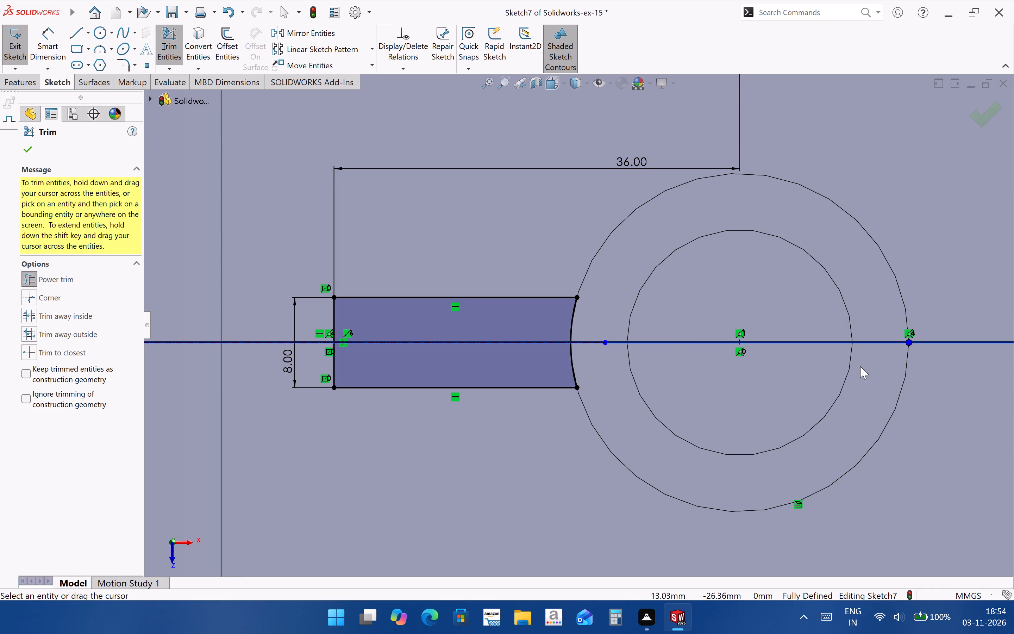
scroll(616, 380, up, 3)
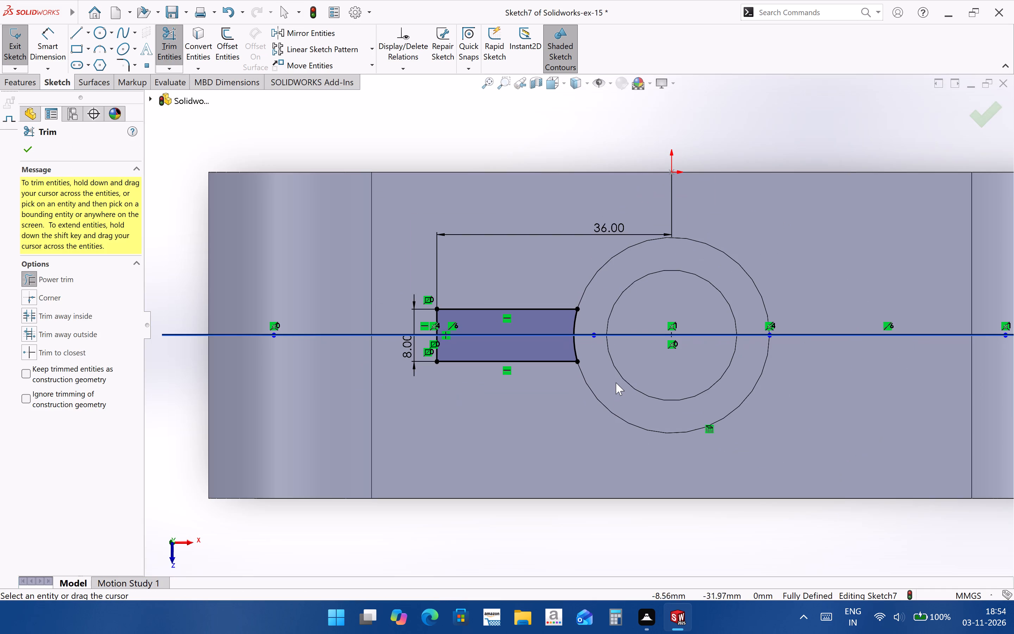
scroll(583, 307, down, 3)
scroll(571, 422, up, 3)
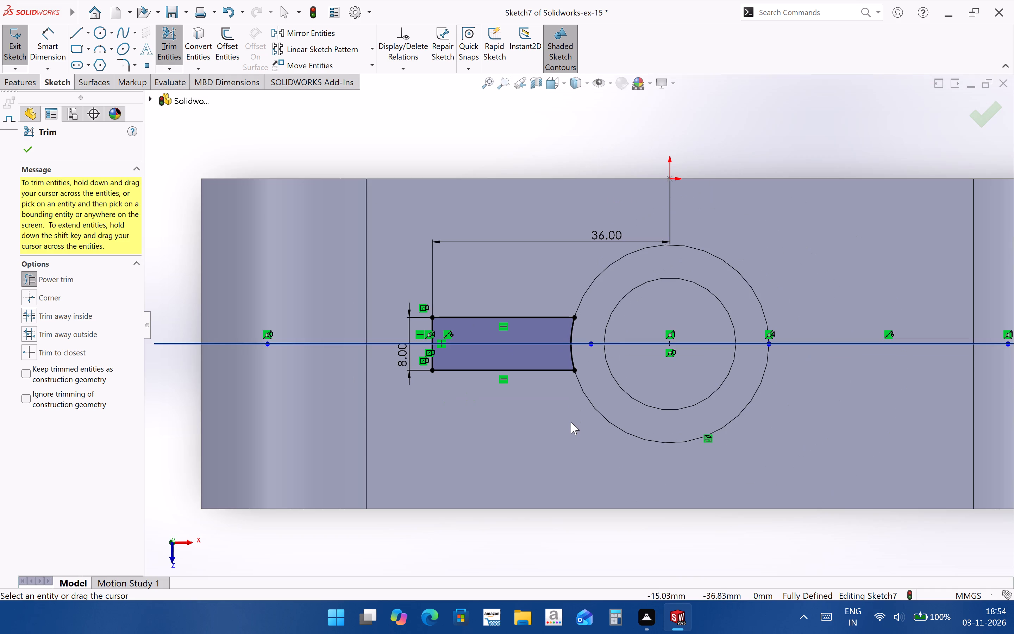
click(976, 128)
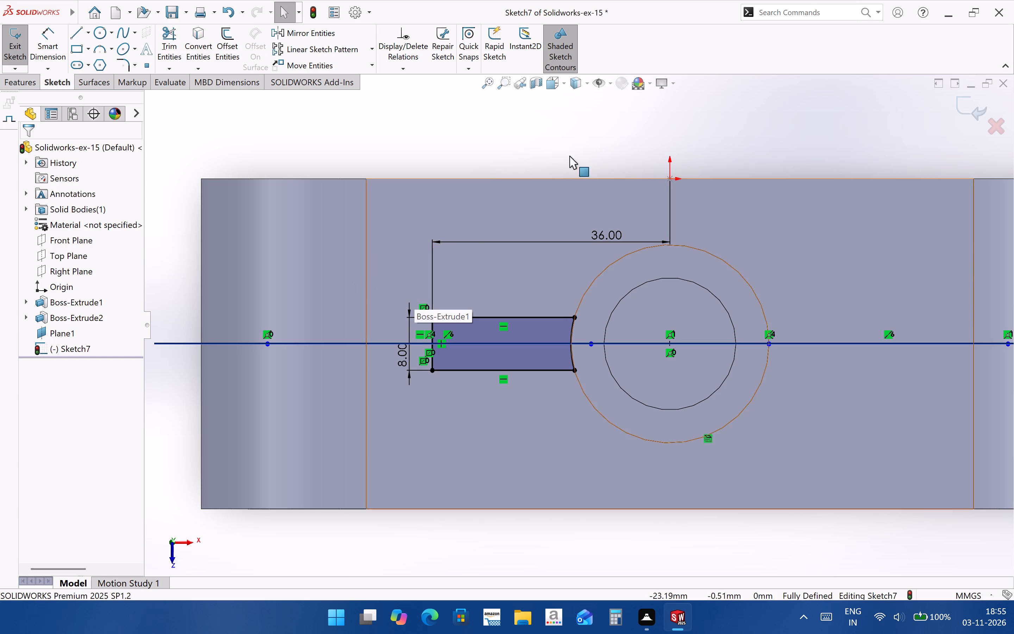
scroll(612, 366, up, 1)
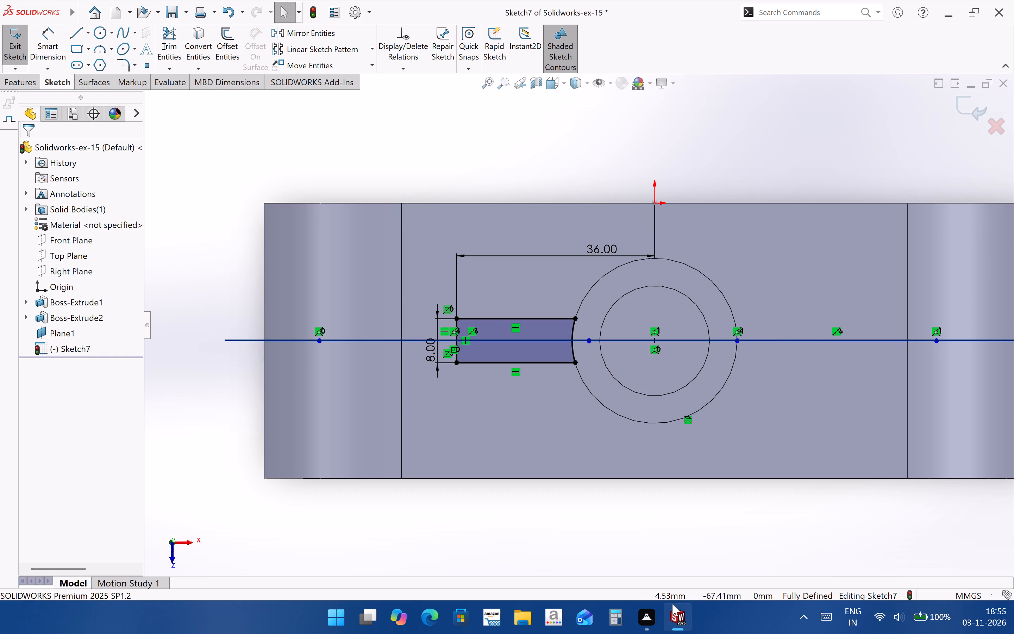
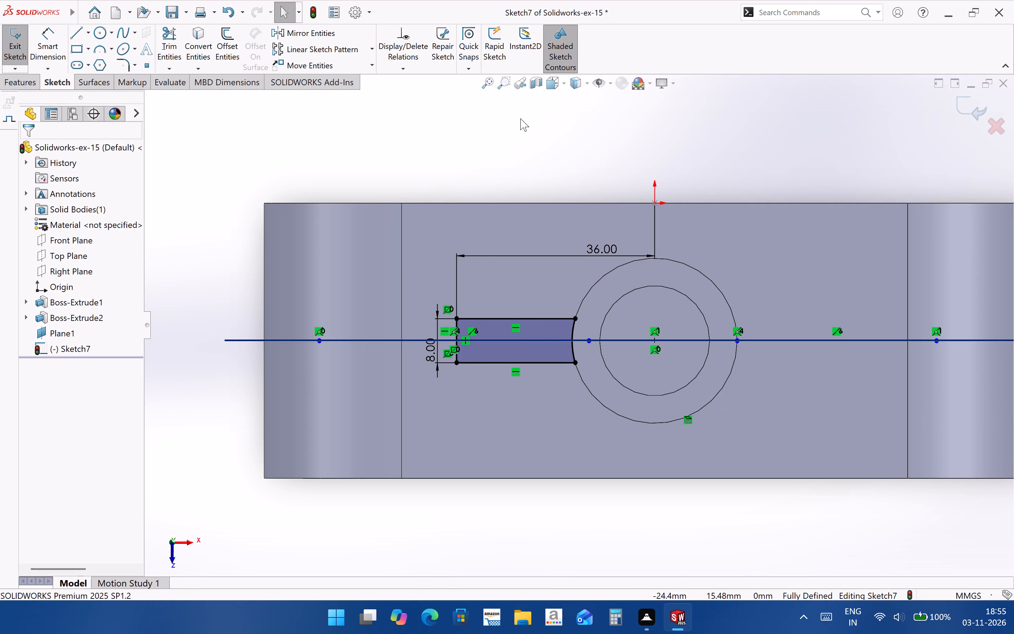
Create a projection Split Line on the boss's outer cylindrical face using the current rib sketch.
click(34, 83)
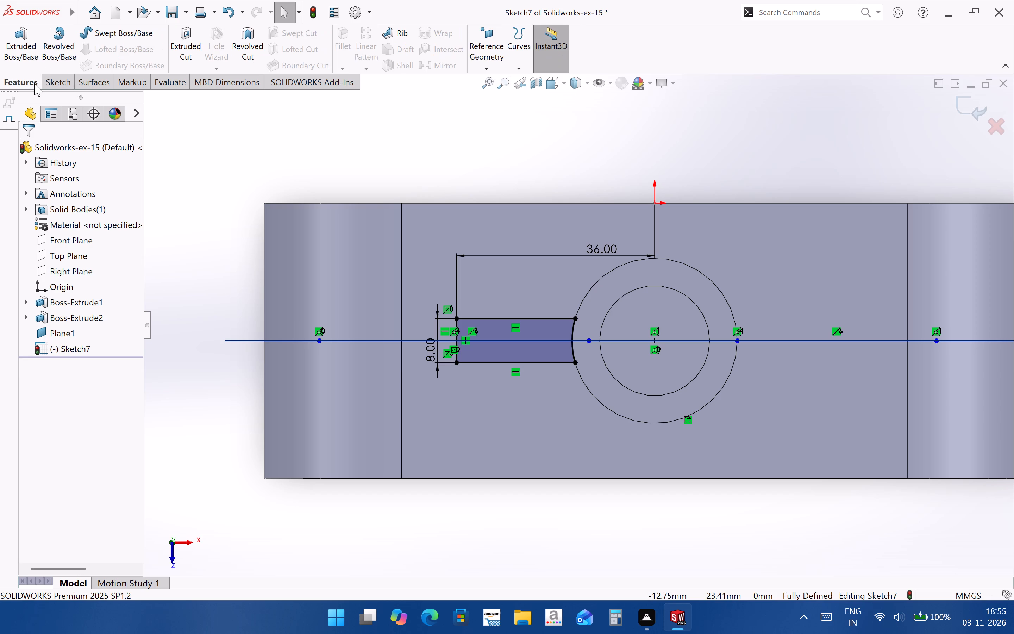
click(521, 67)
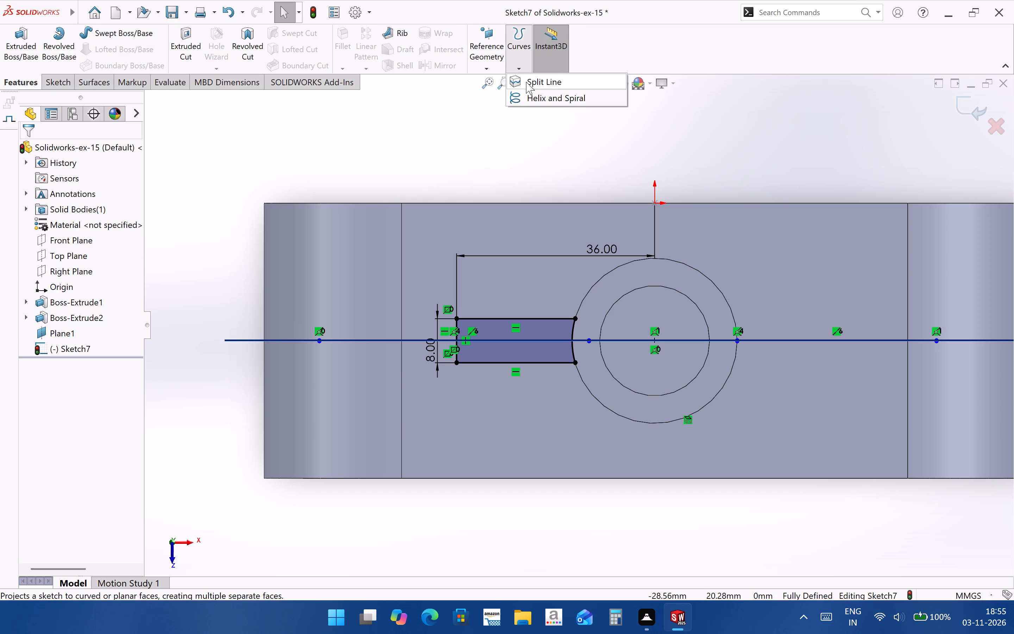
click(526, 82)
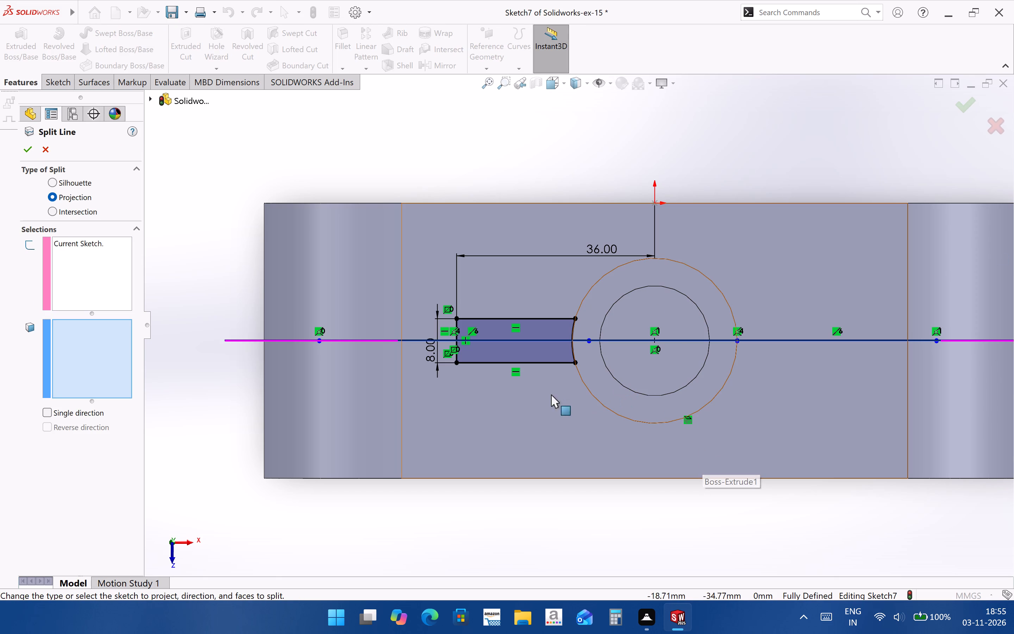
middle_drag(509, 397, 511, 307)
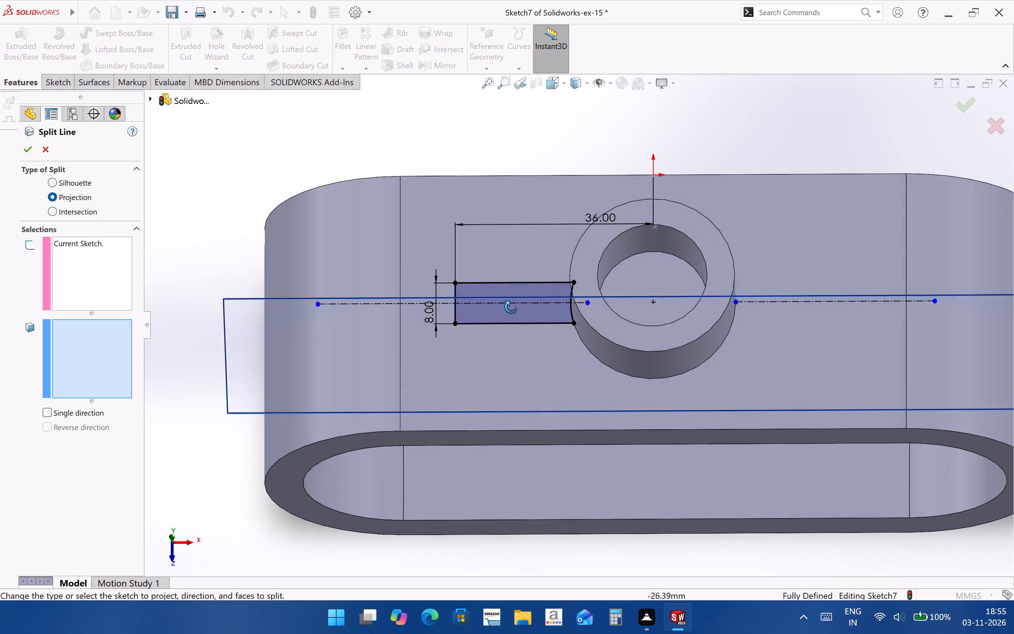
middle_drag(511, 307, 517, 270)
scroll(563, 336, up, 4)
middle_drag(568, 298, 654, 253)
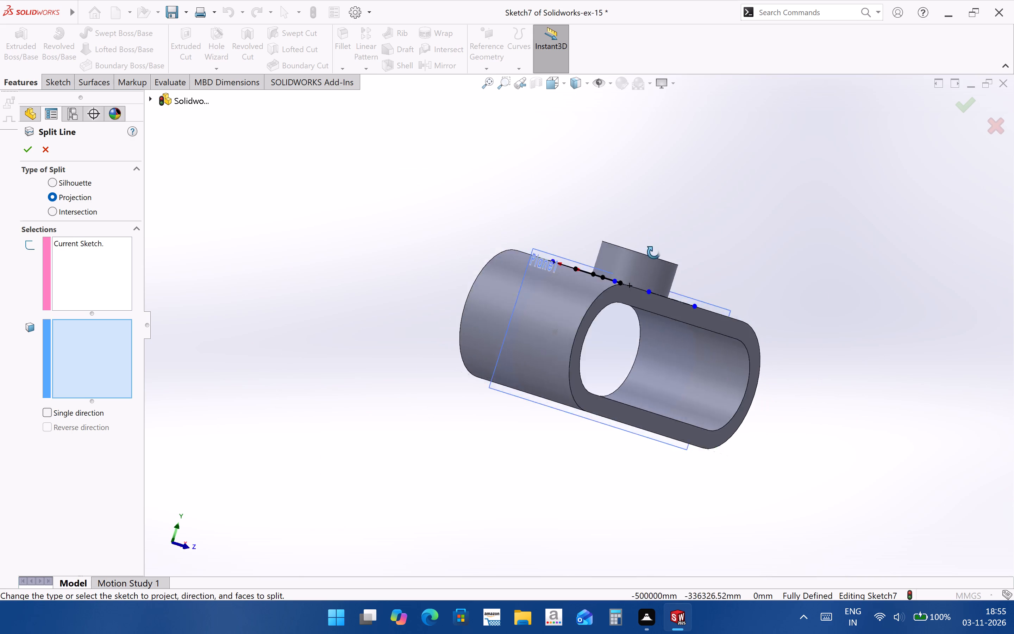
middle_drag(654, 253, 597, 268)
scroll(607, 274, down, 7)
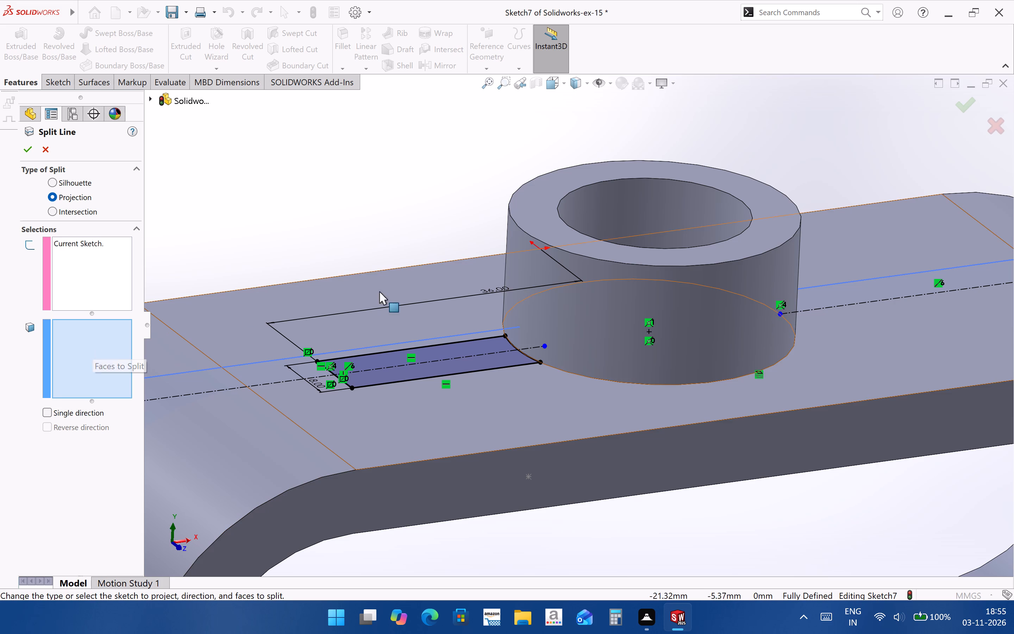
click(539, 296)
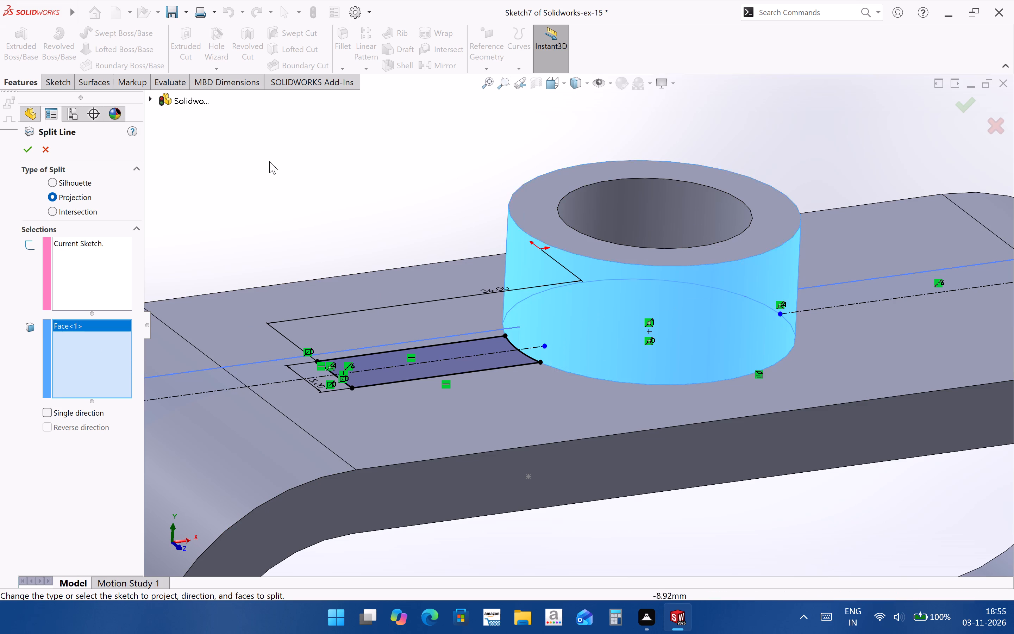
click(31, 146)
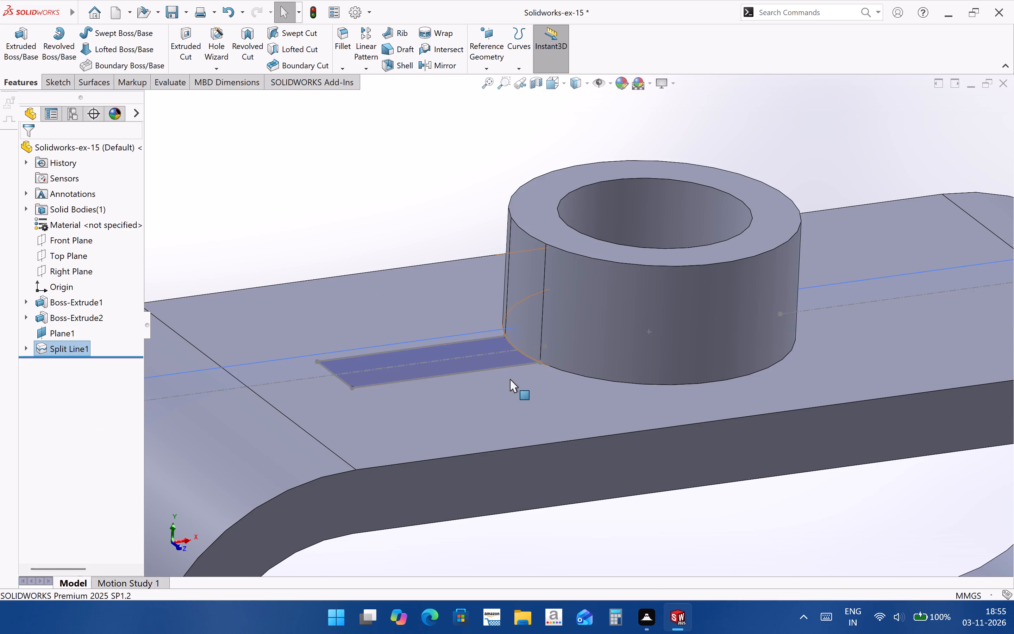
Start a Lofted Boss/Base with the split patch on the boss's outer face and the rib sketch as profiles.
middle_drag(511, 379, 699, 352)
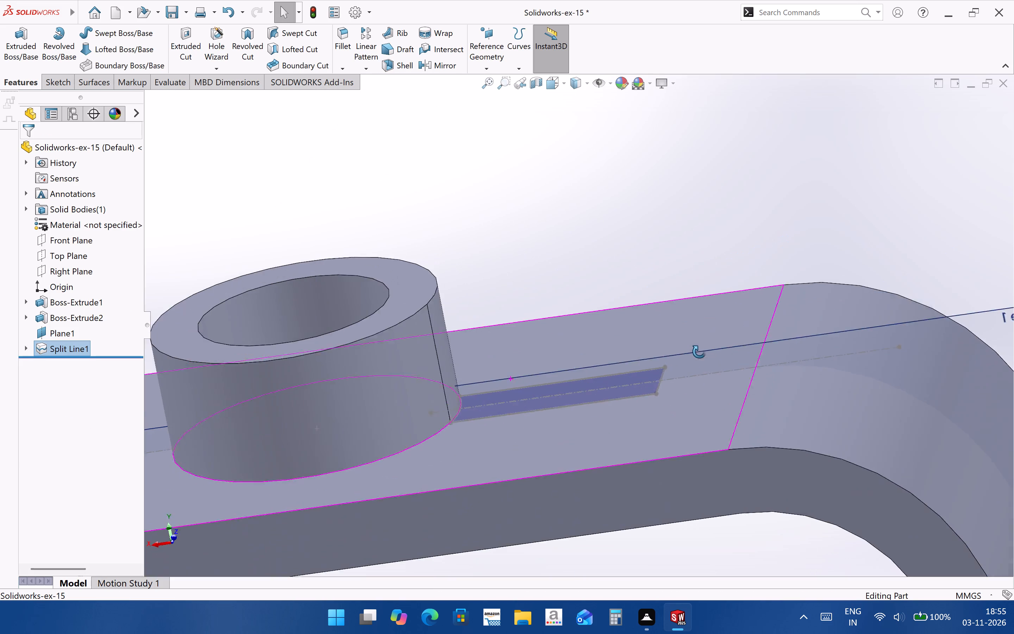
middle_drag(699, 352, 701, 356)
scroll(650, 318, up, 4)
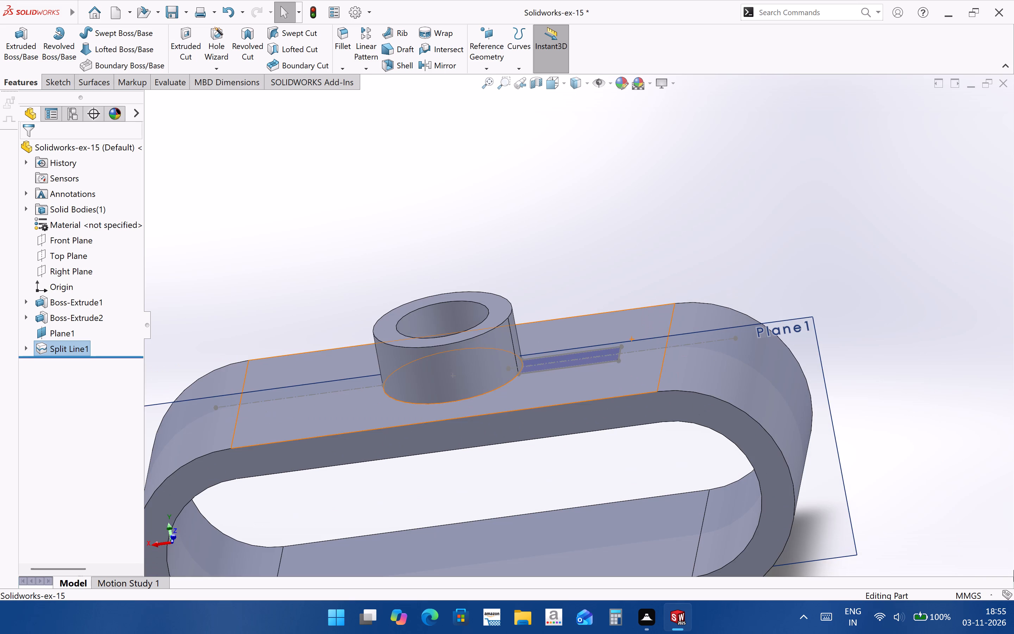
click(88, 86)
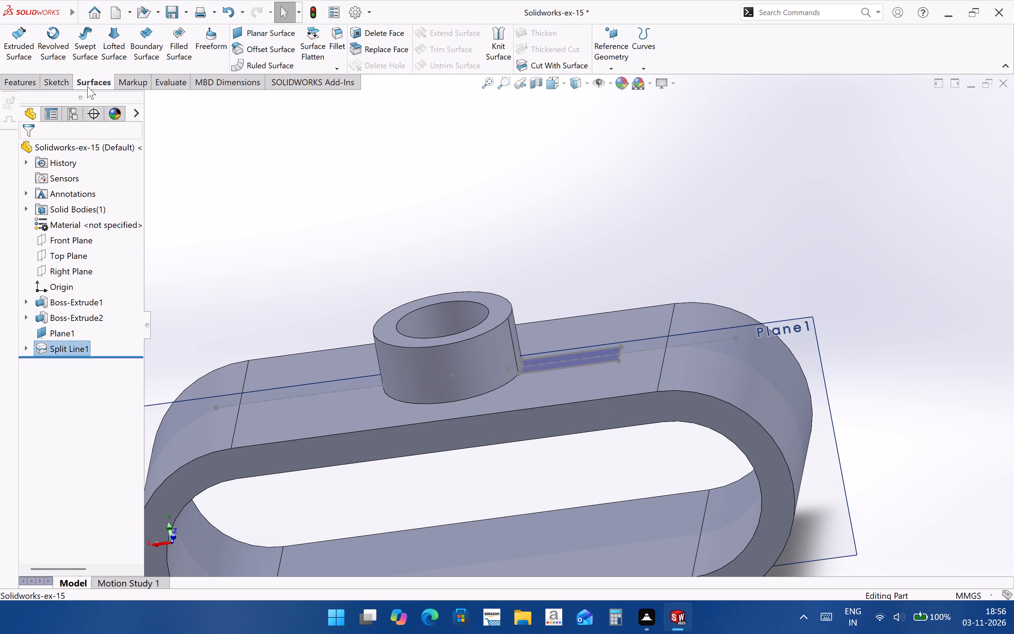
click(70, 82)
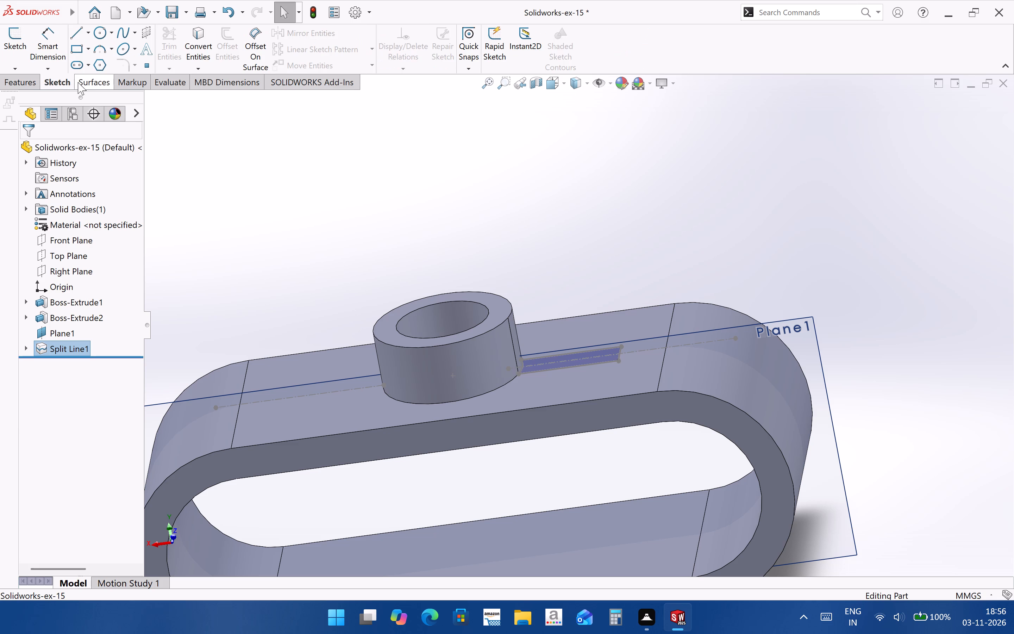
click(79, 82)
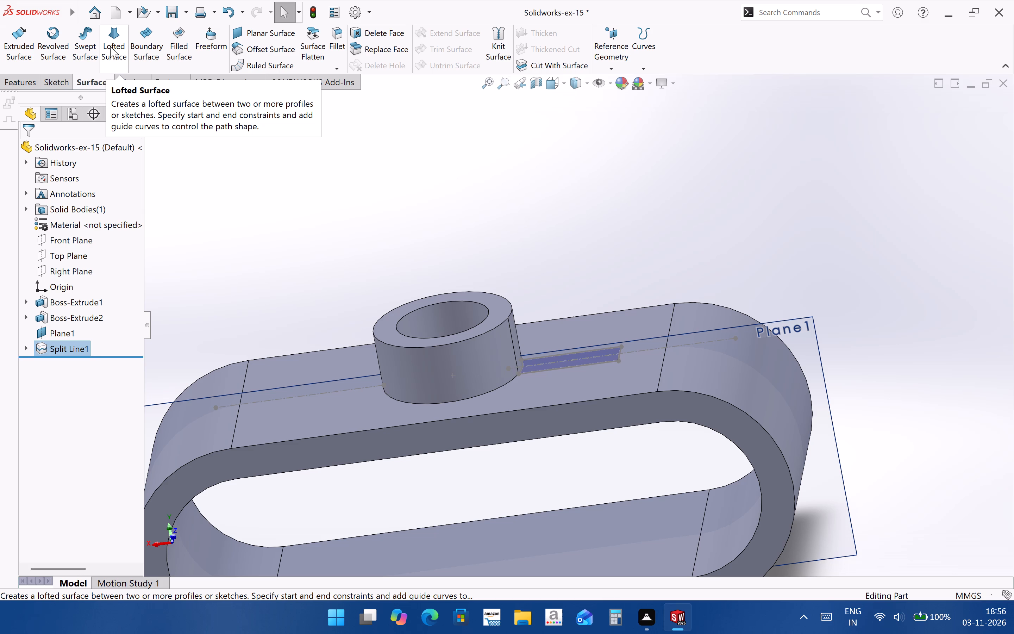
click(9, 80)
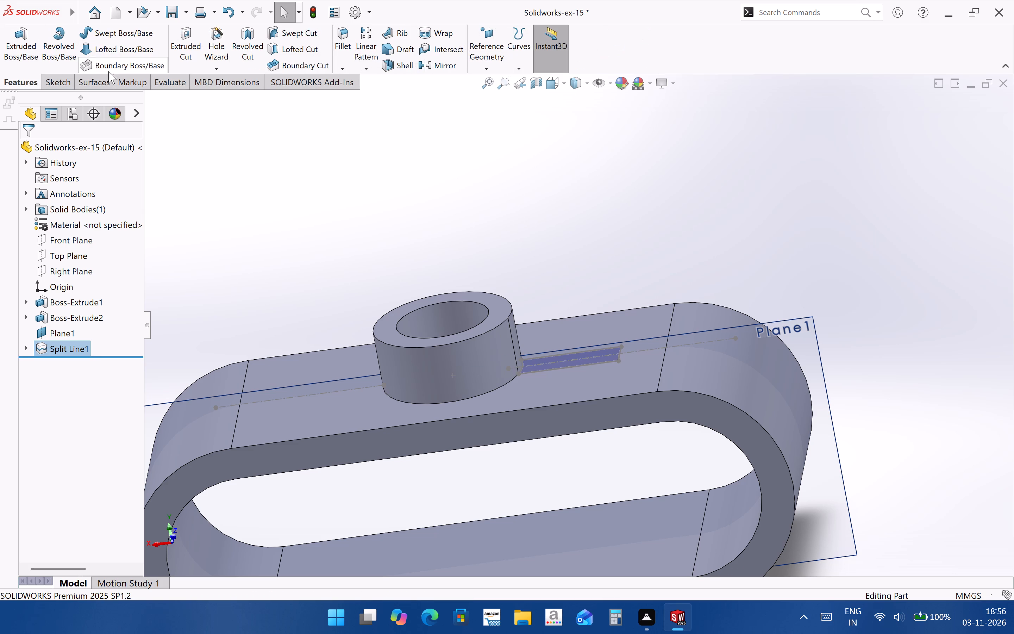
click(120, 51)
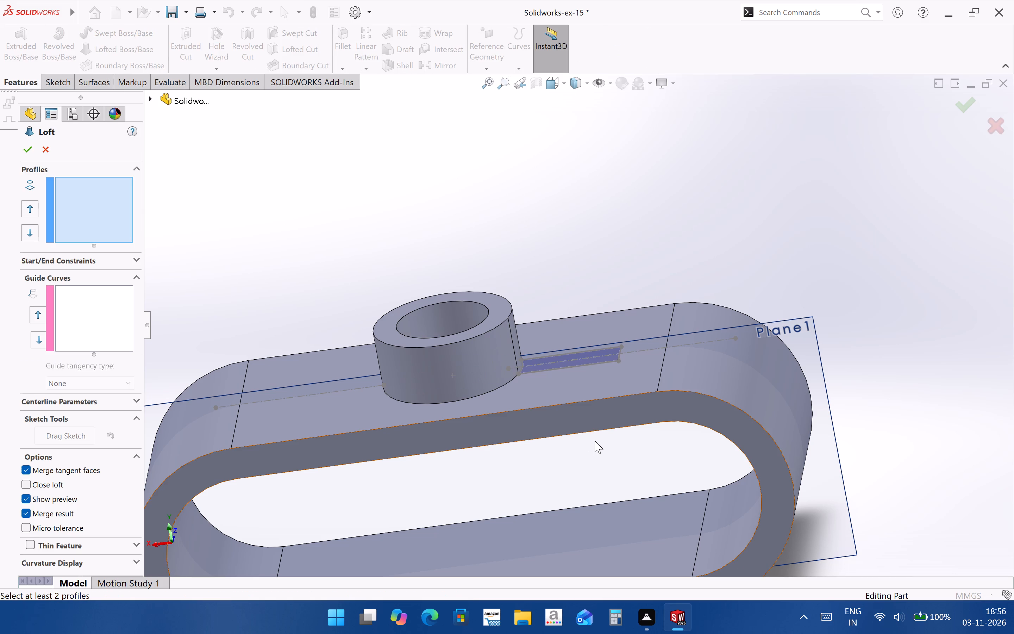
middle_drag(539, 423, 484, 444)
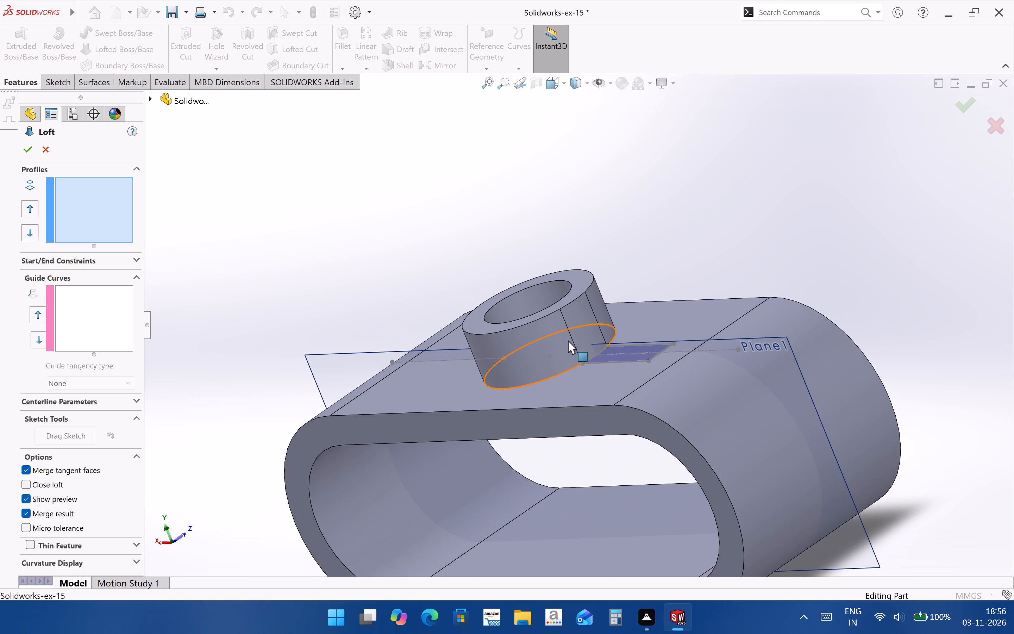
click(581, 327)
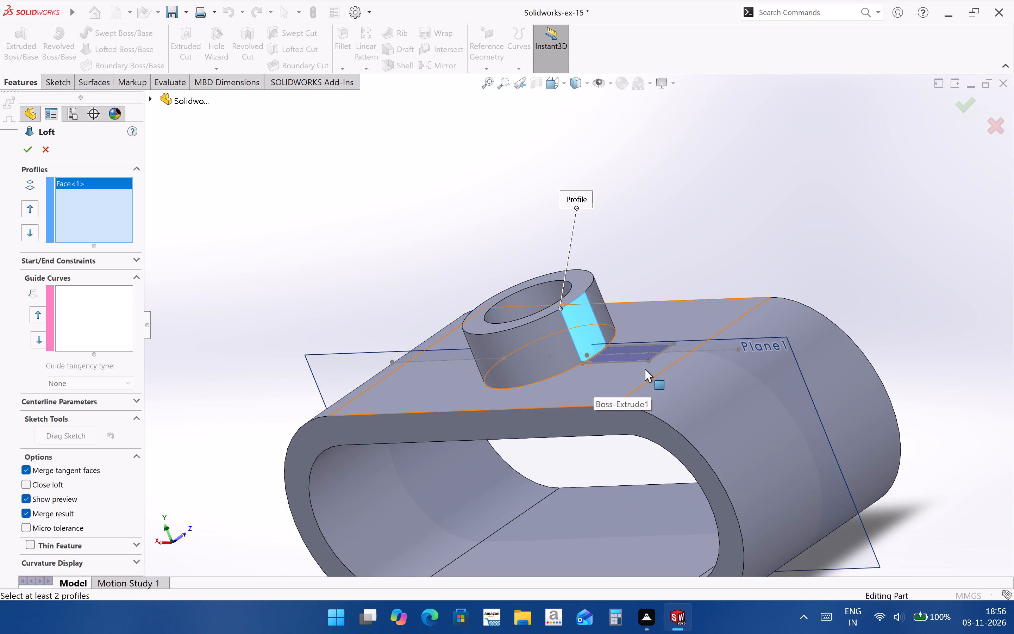
middle_drag(656, 371, 677, 404)
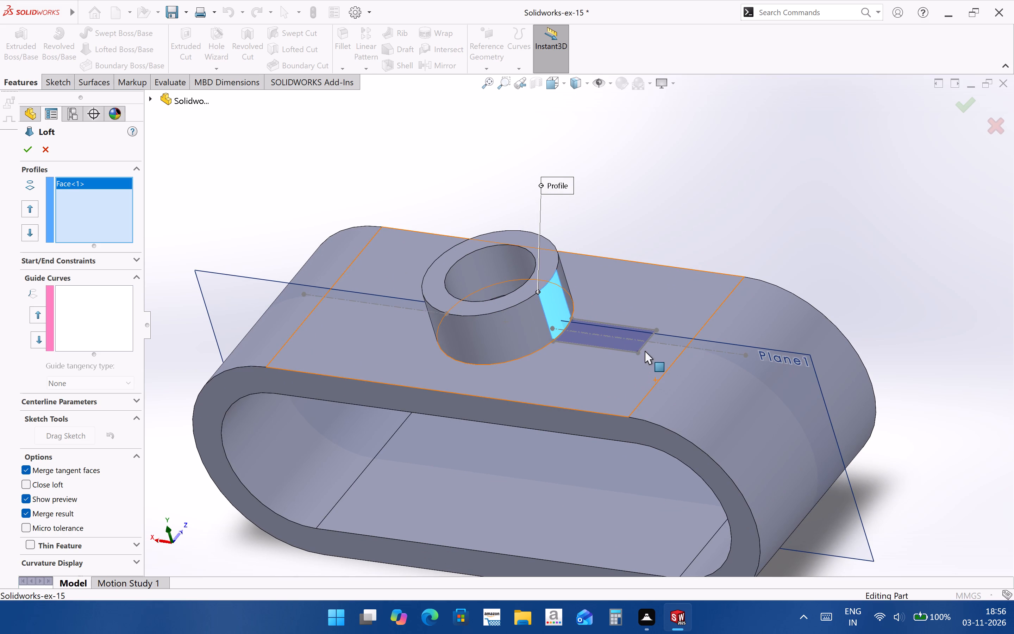
click(149, 95)
click(152, 95)
click(152, 95)
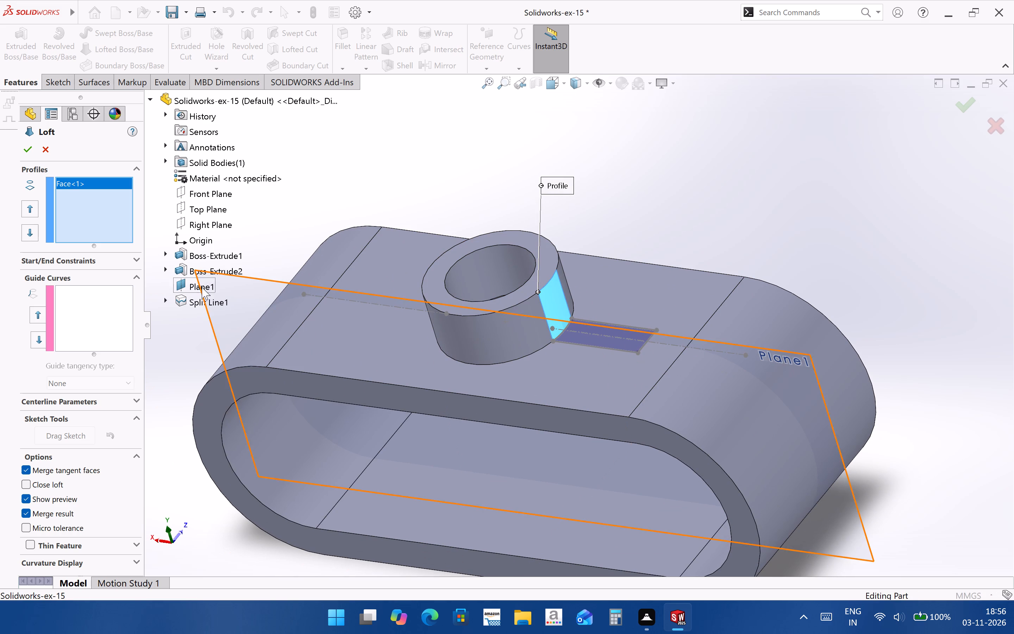
click(164, 298)
click(190, 311)
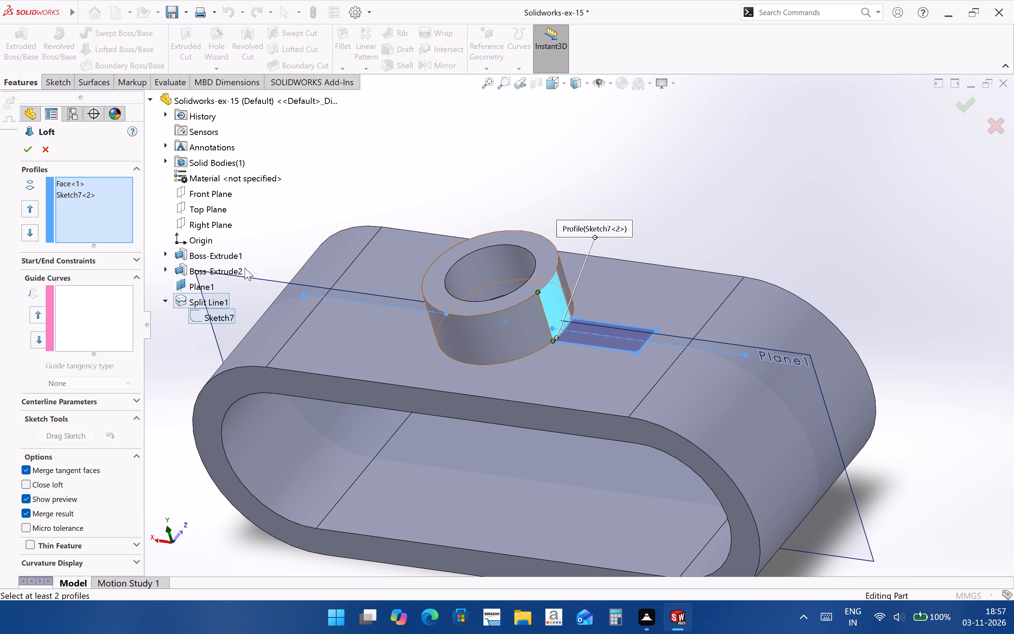
Move the loft connector on the rib sketch from the boss-arc corner to the outer end corner and create the sloped rib.
scroll(533, 340, down, 3)
middle_drag(602, 362, 633, 319)
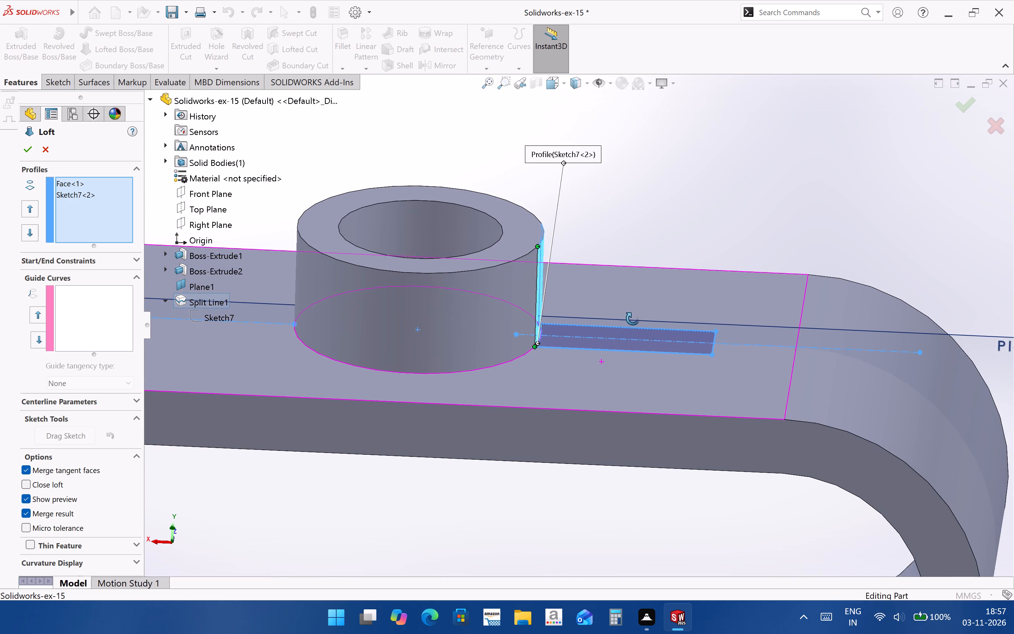
middle_drag(633, 319, 624, 319)
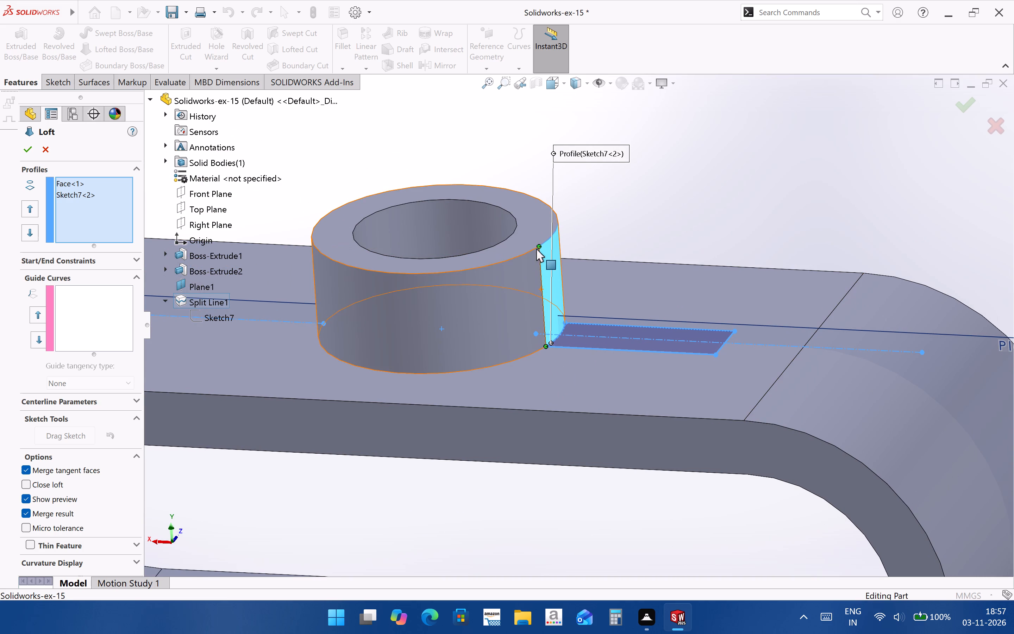
drag(545, 346, 565, 344)
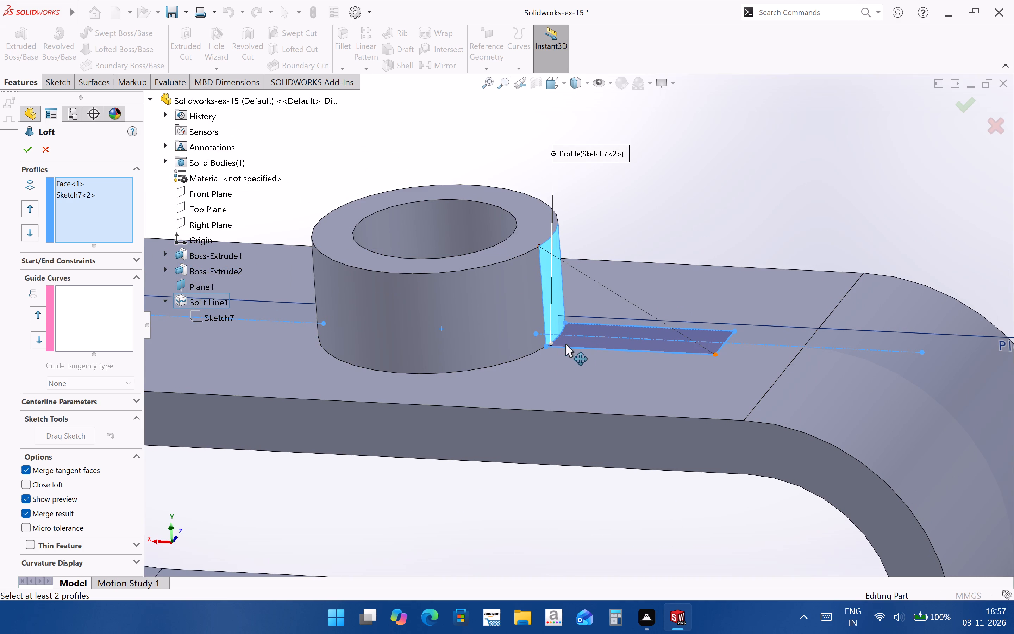
drag(565, 344, 690, 349)
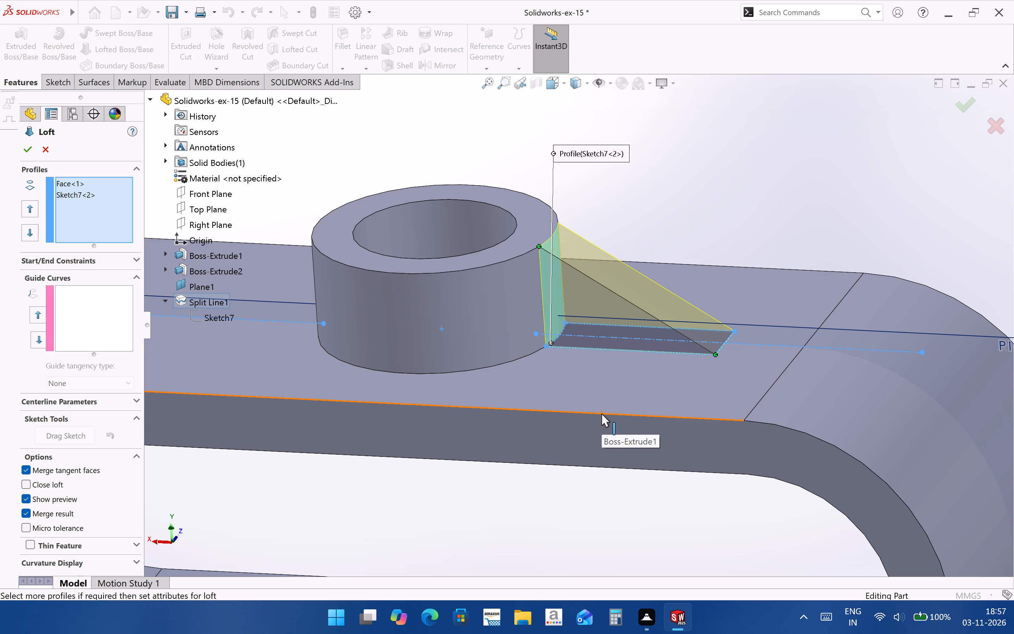
scroll(658, 279, down, 2)
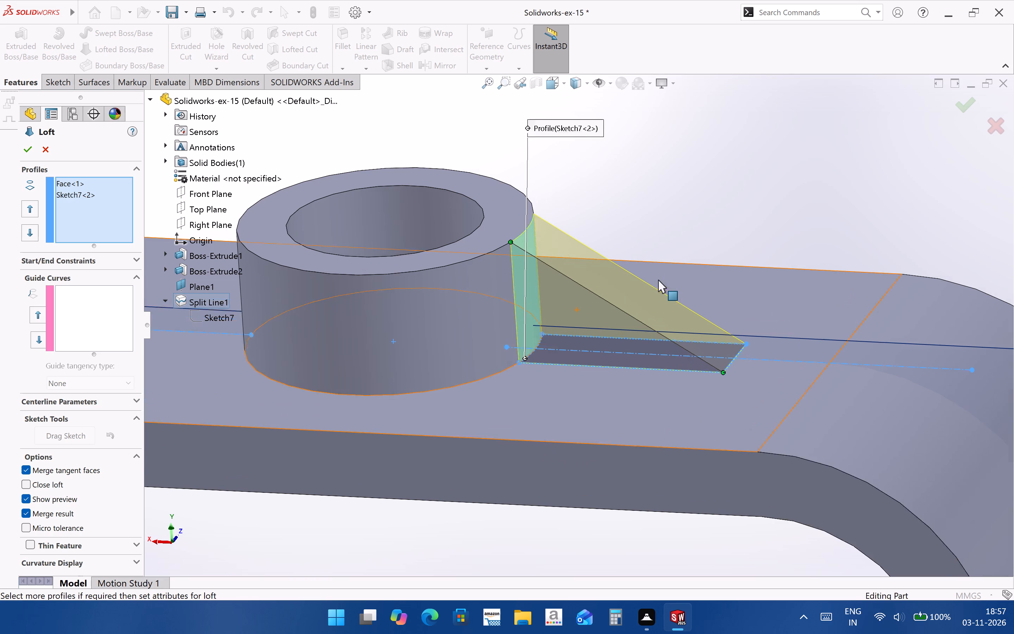
scroll(658, 280, down, 1)
click(963, 104)
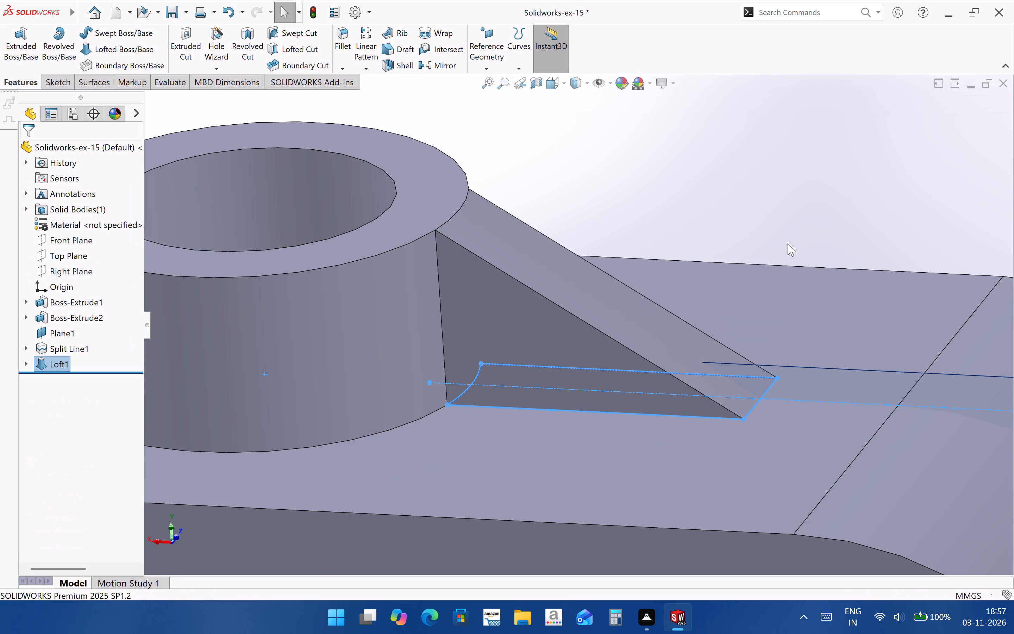
Examine the lofted rib and how it joins the boss and the slot ring from several angles.
click(779, 244)
scroll(571, 311, up, 4)
middle_drag(571, 313, 517, 425)
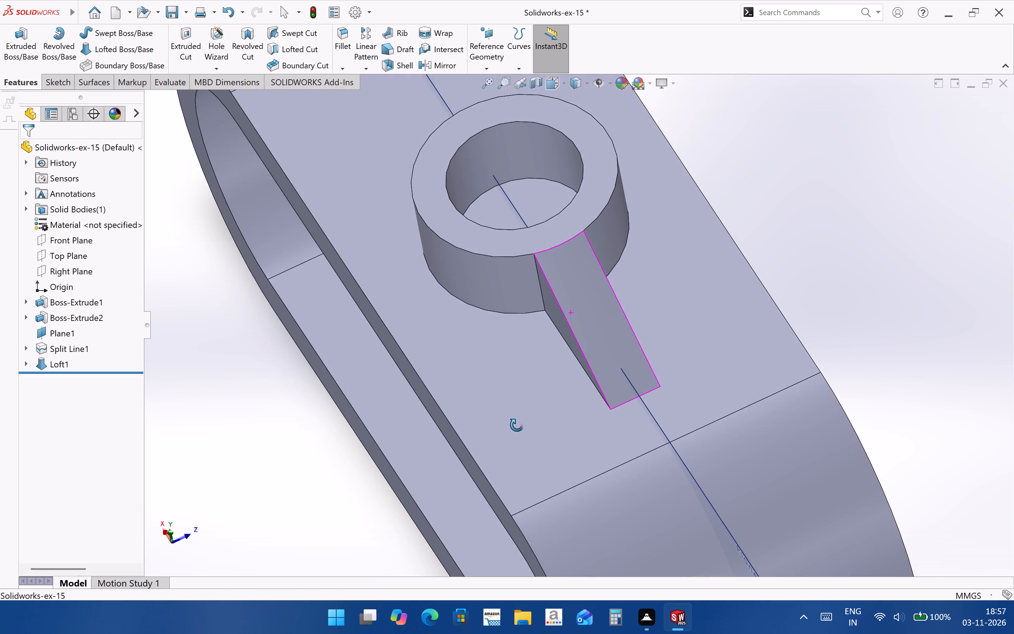
middle_drag(517, 425, 522, 391)
scroll(517, 410, up, 7)
middle_drag(551, 394, 629, 439)
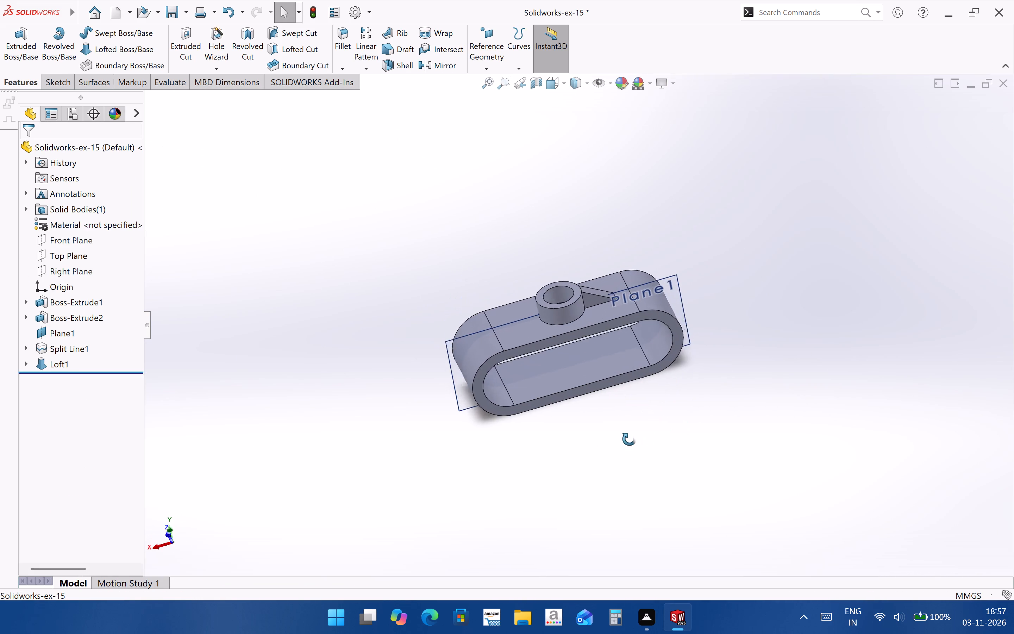
middle_drag(629, 439, 644, 483)
click(722, 472)
scroll(503, 206, down, 4)
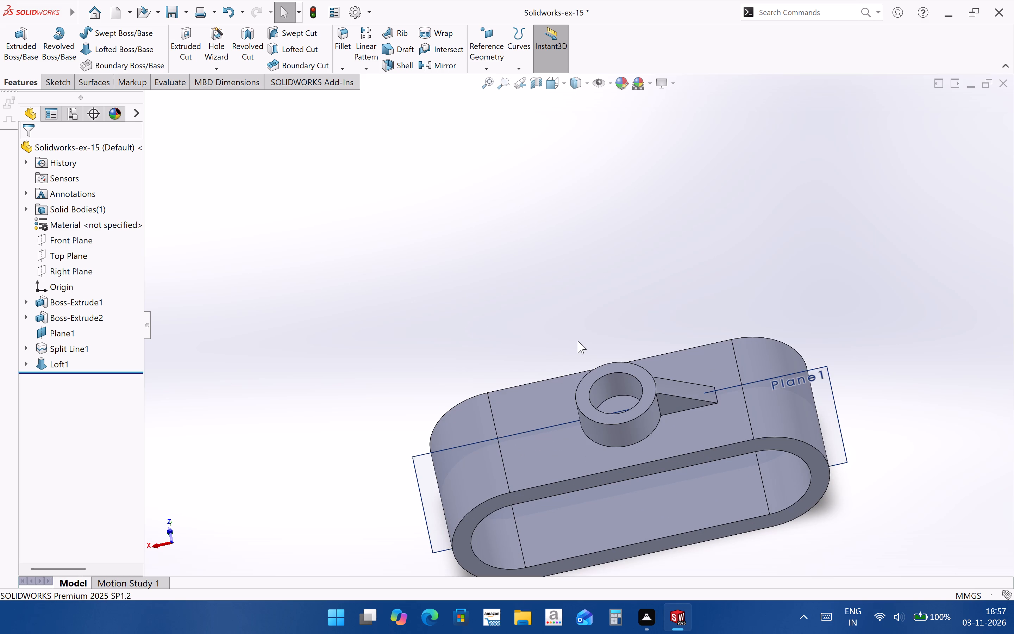
scroll(730, 481, up, 3)
scroll(716, 467, down, 3)
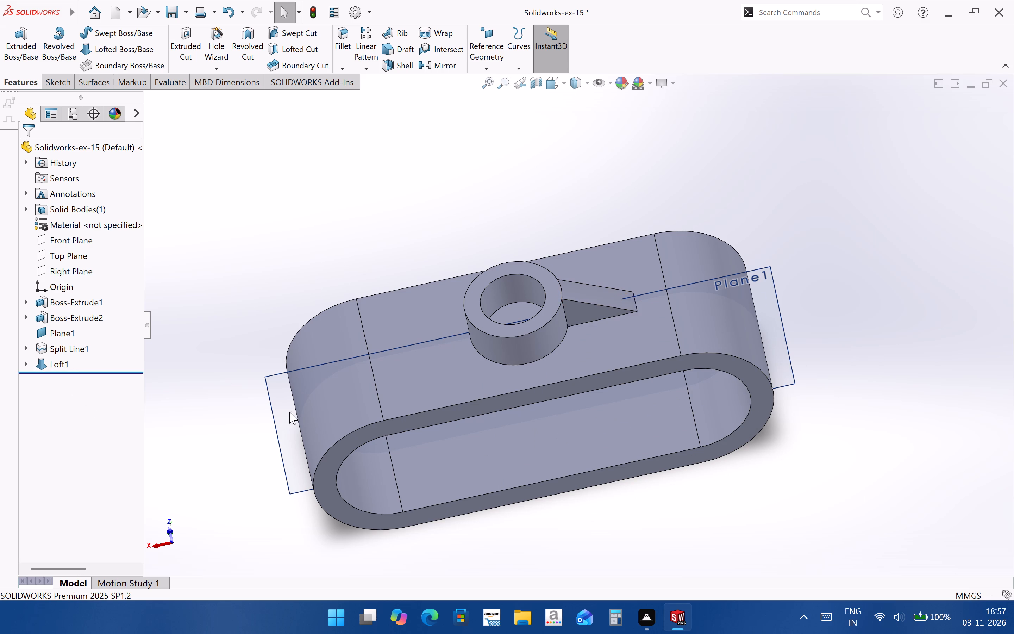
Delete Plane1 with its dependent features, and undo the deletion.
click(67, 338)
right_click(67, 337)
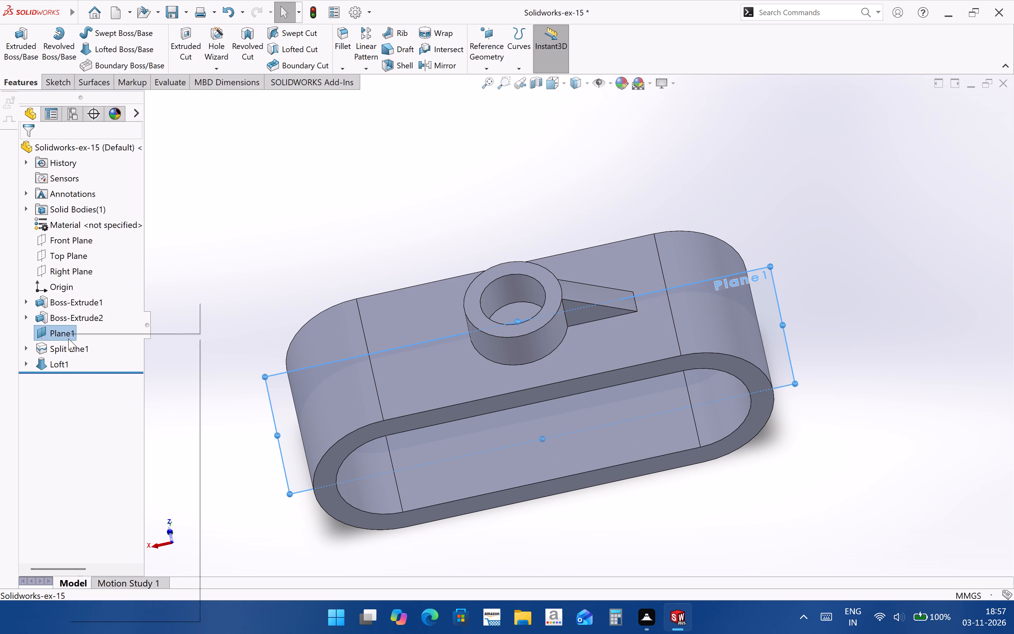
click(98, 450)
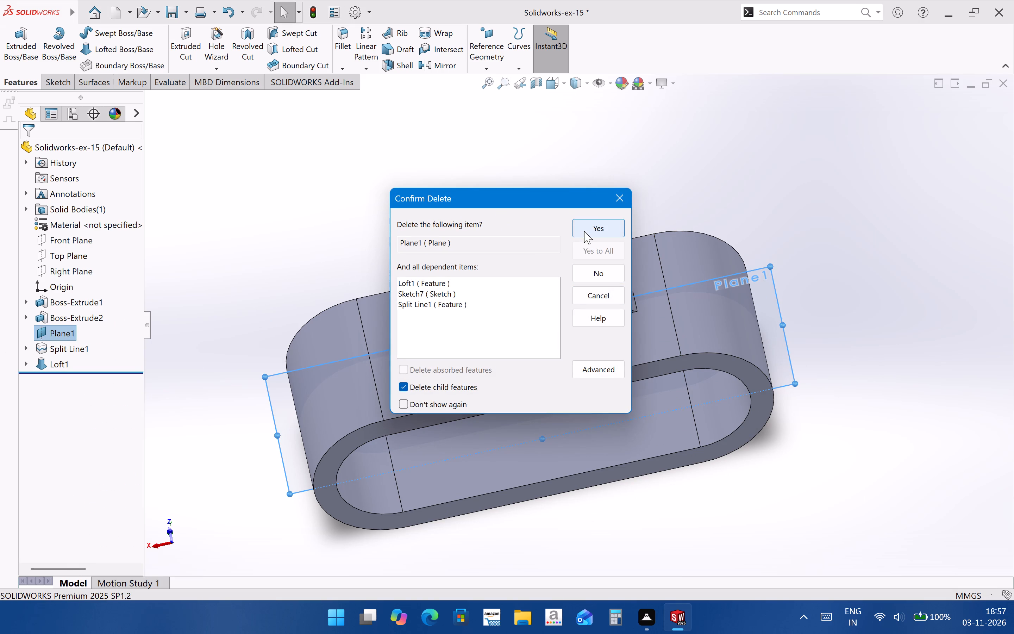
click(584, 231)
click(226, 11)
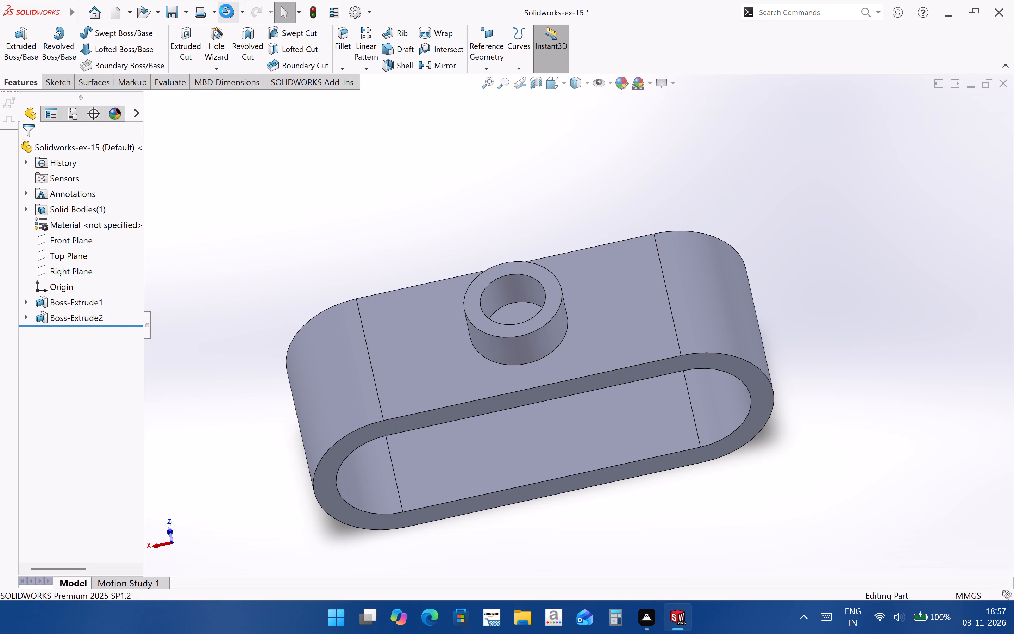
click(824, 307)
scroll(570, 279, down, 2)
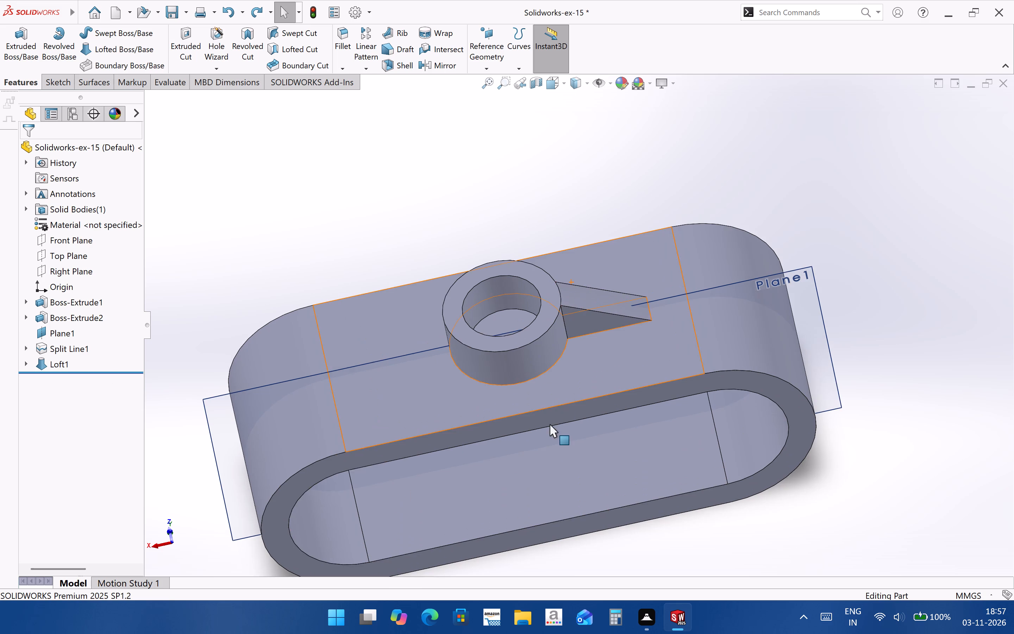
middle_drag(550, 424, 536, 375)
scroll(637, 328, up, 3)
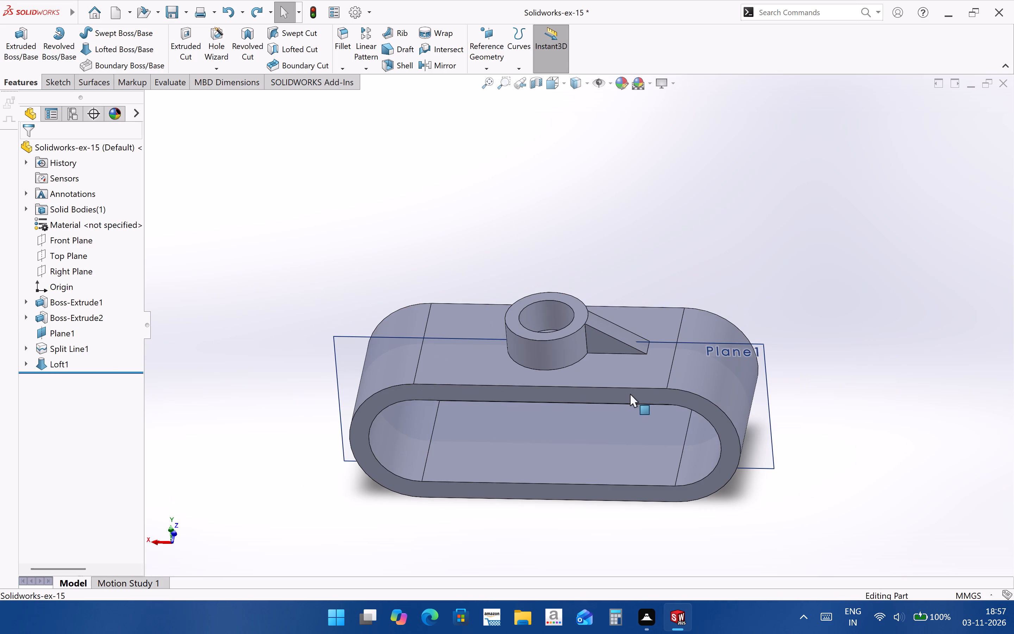
Examine the lofted rib and its junction with the boss from several angles.
middle_drag(569, 370, 637, 367)
middle_drag(608, 375, 544, 398)
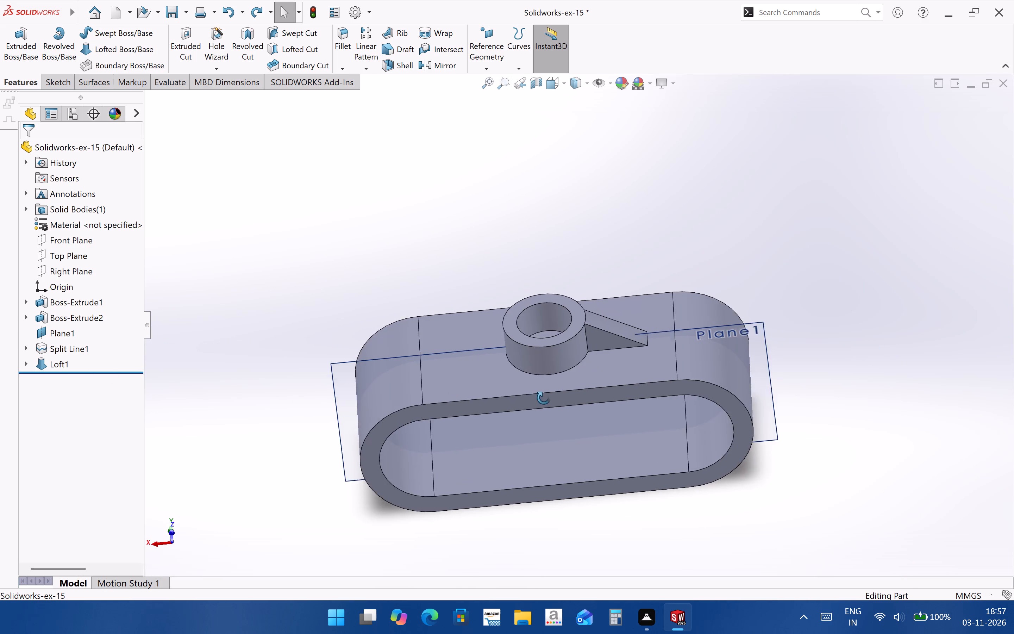
middle_drag(544, 398, 553, 393)
scroll(574, 347, down, 3)
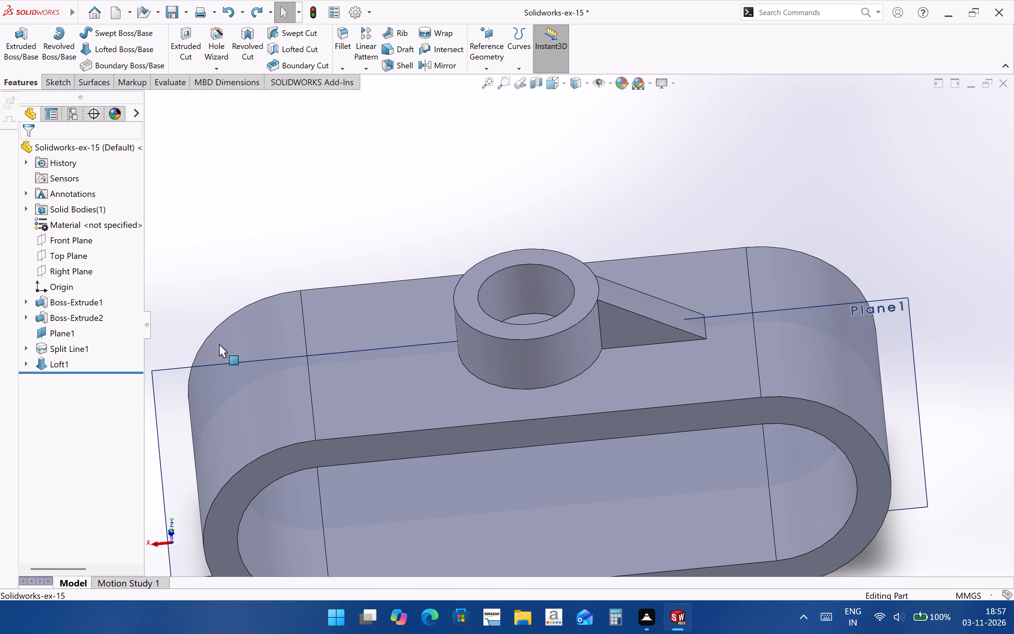
middle_drag(634, 298, 587, 356)
middle_drag(569, 363, 598, 350)
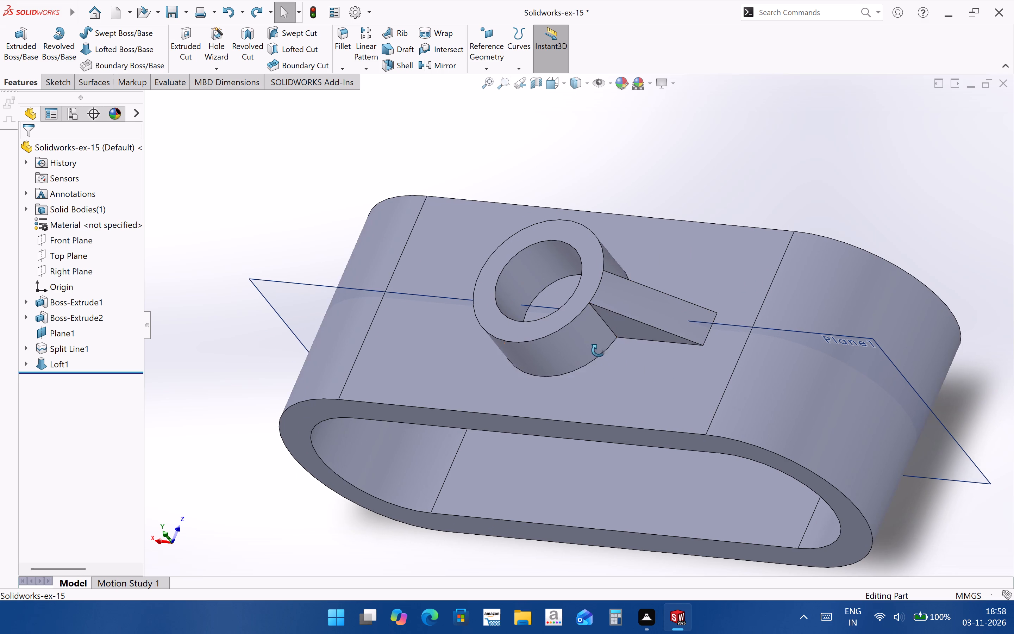
middle_drag(598, 350, 604, 347)
Start a feature mirror of Loft1 and turn on the display of the primary planes.
click(57, 363)
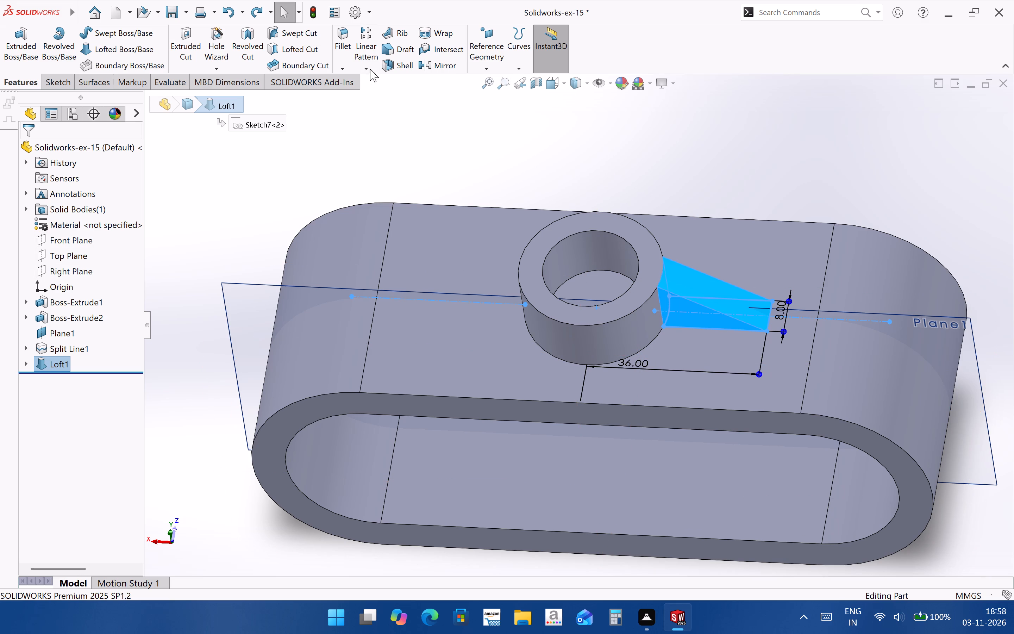
click(450, 60)
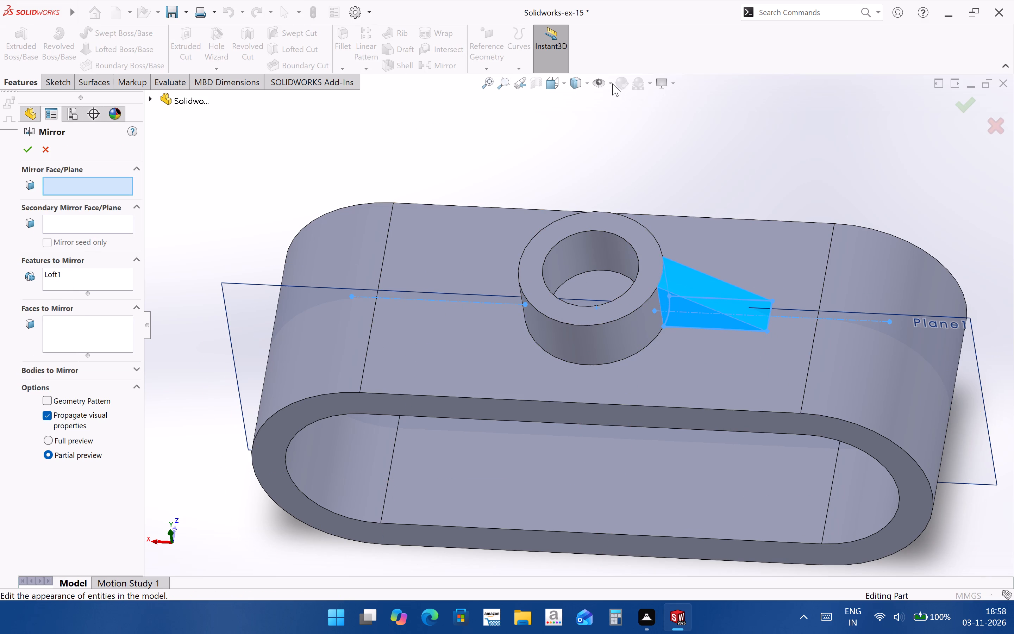
click(602, 83)
click(602, 83)
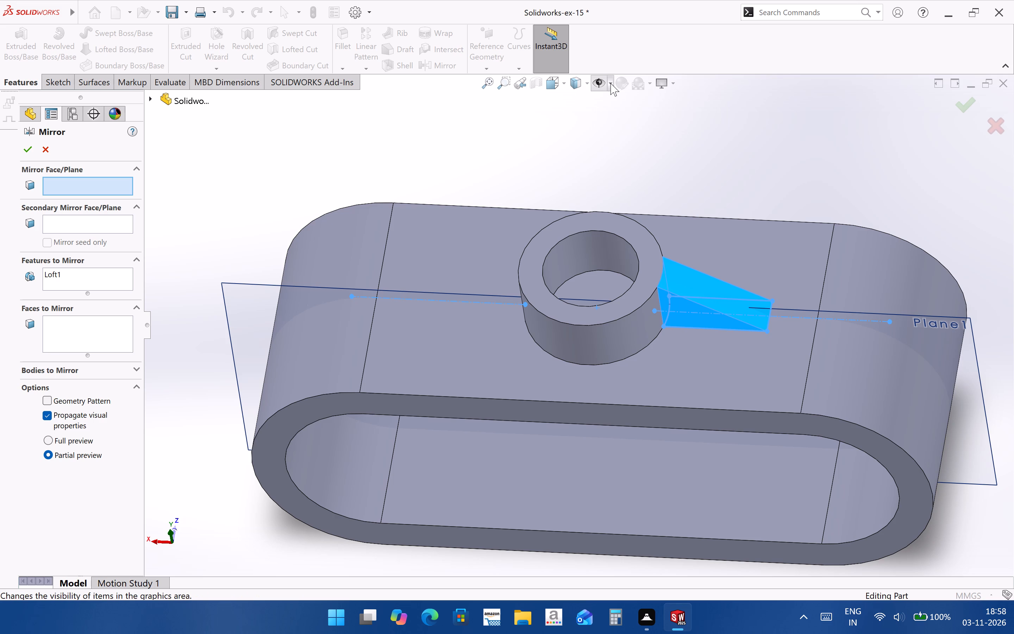
click(614, 83)
click(609, 83)
click(618, 97)
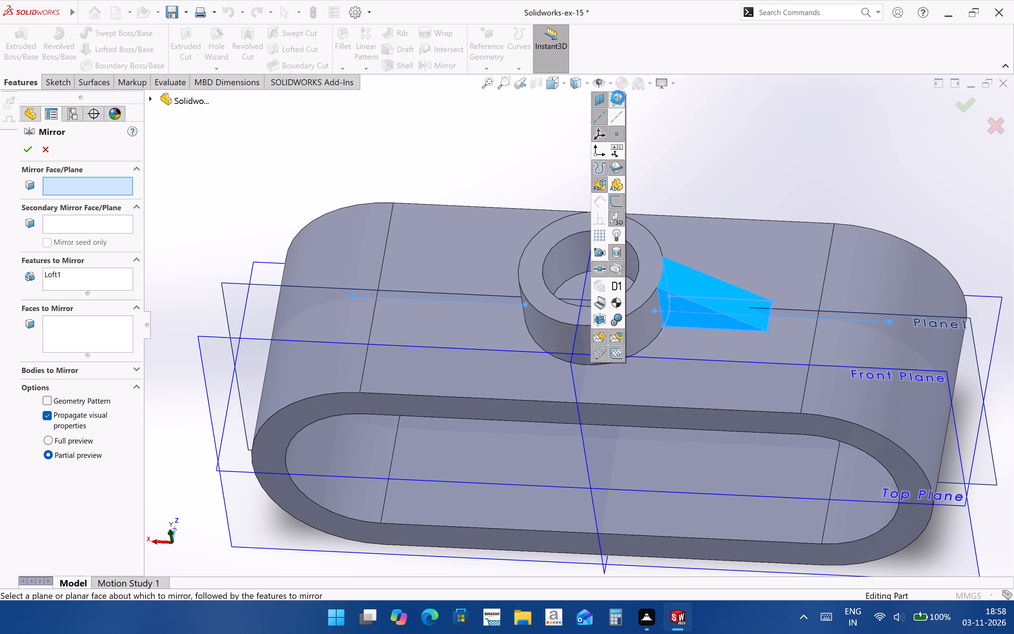
click(771, 151)
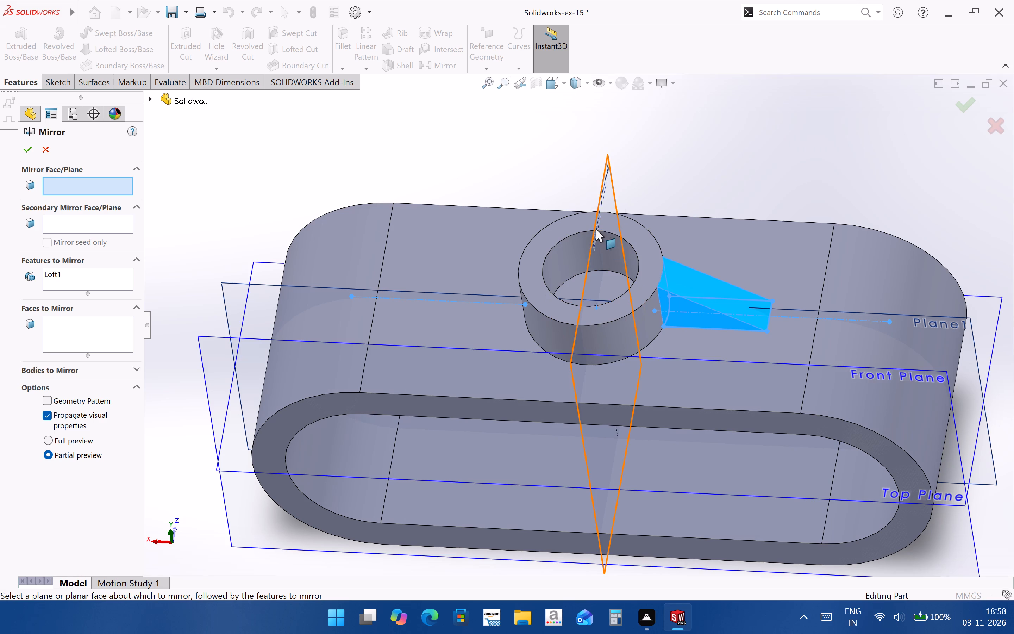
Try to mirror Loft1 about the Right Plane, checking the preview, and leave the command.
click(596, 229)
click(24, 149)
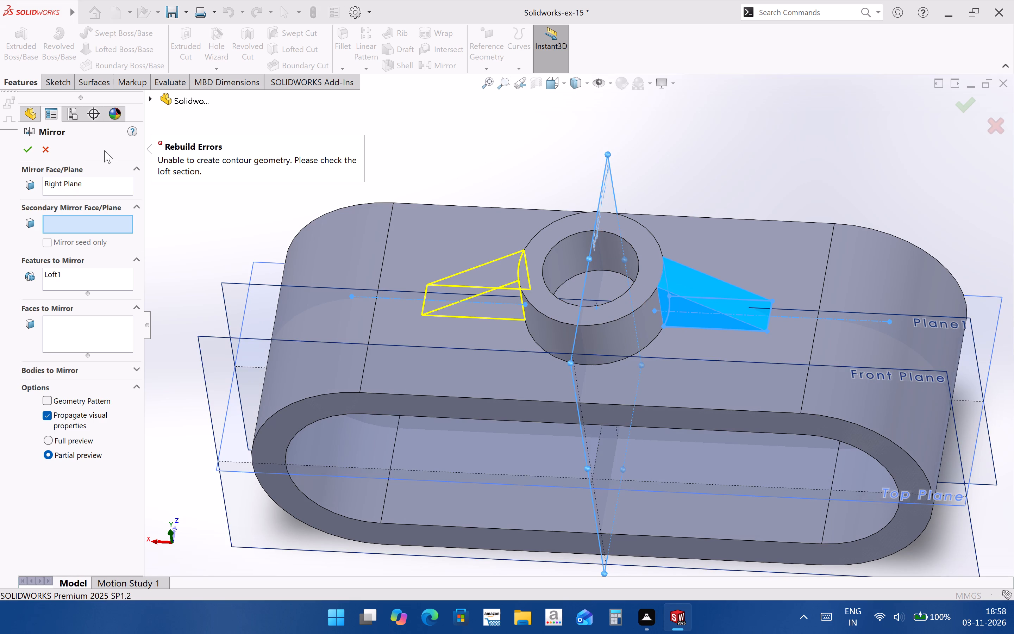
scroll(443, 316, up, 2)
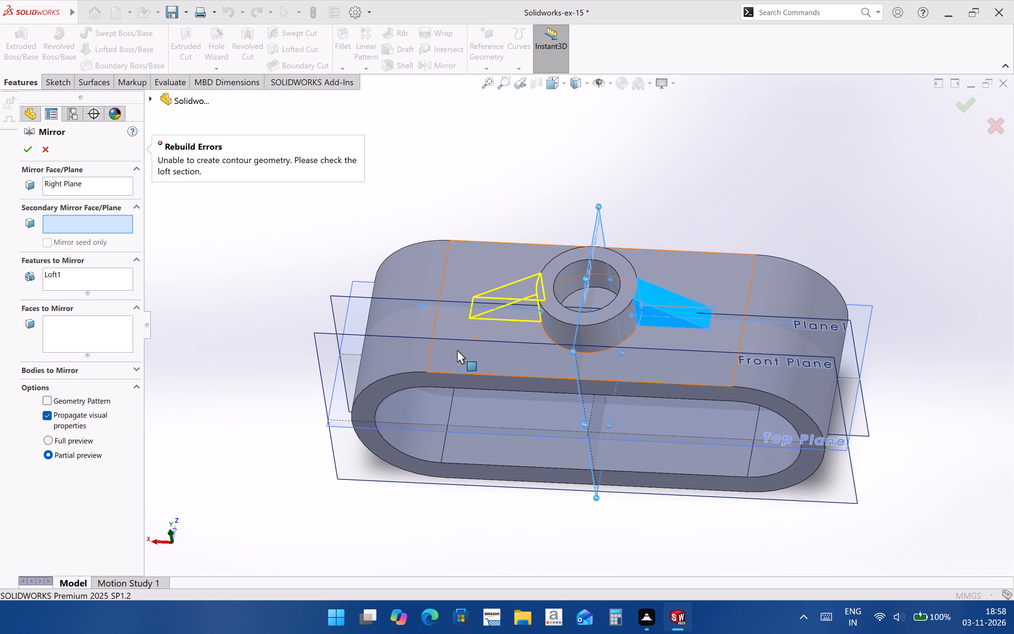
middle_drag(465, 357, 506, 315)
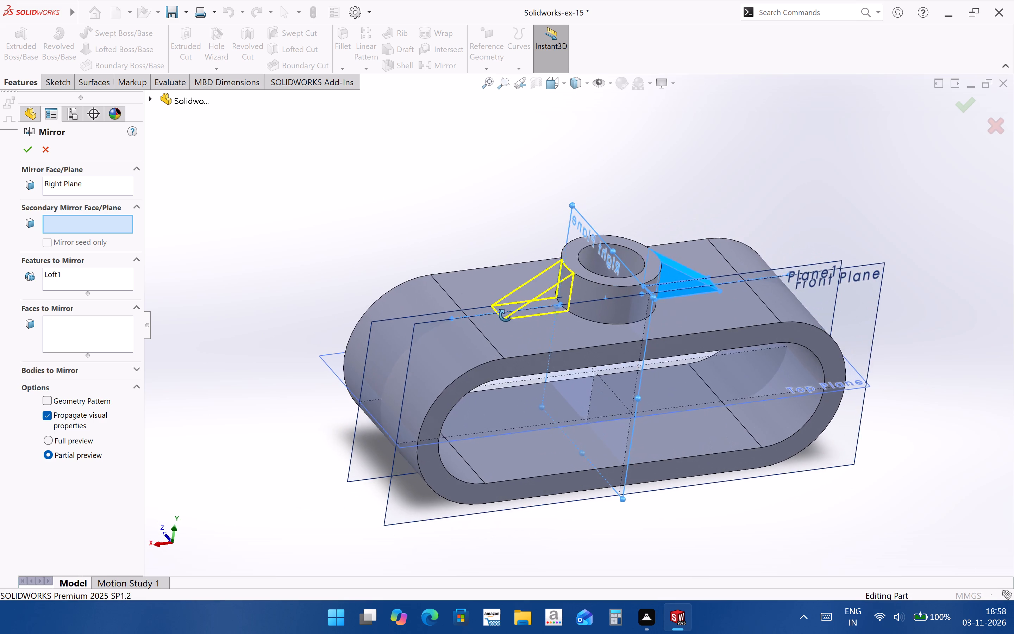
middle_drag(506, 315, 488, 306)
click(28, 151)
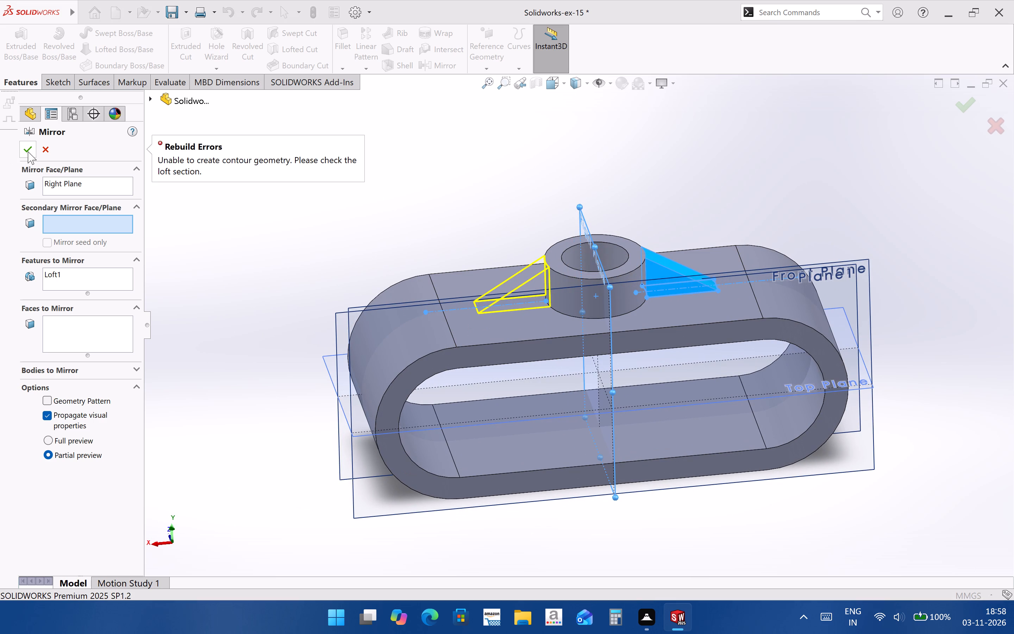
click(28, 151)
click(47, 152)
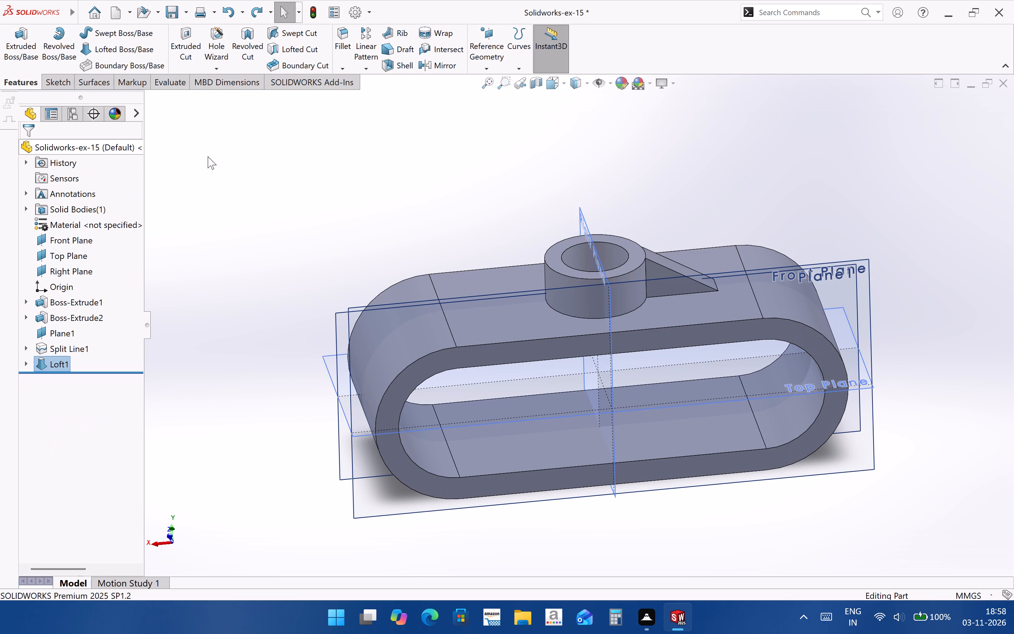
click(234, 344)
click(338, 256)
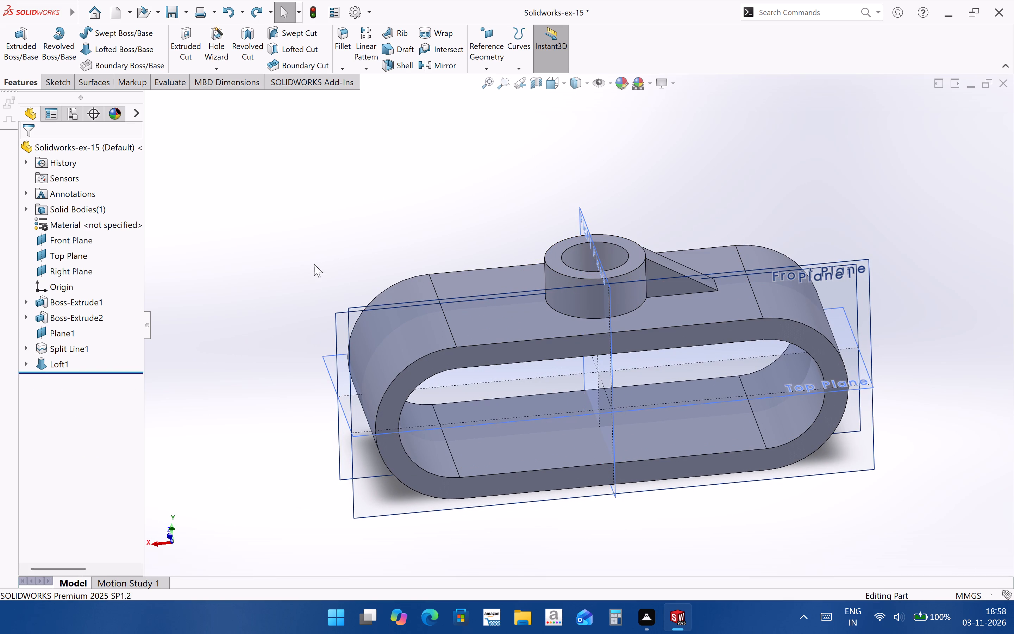
Edit Sketch7 under Split Line1, mirror the closed rib outline with its boss-side arc about the Right Plane, and exit the sketch.
click(30, 347)
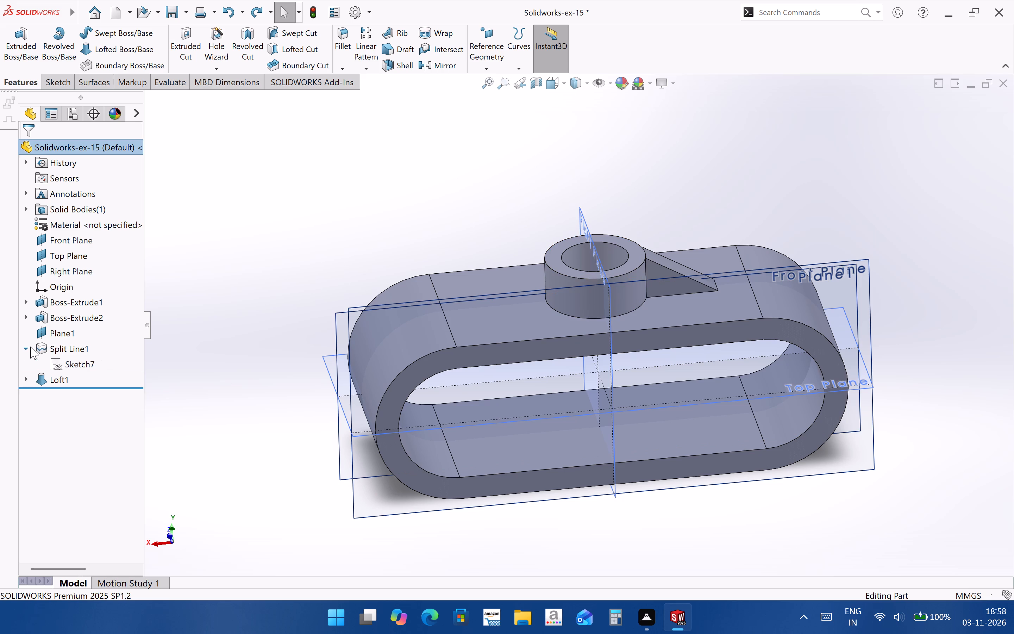
click(68, 360)
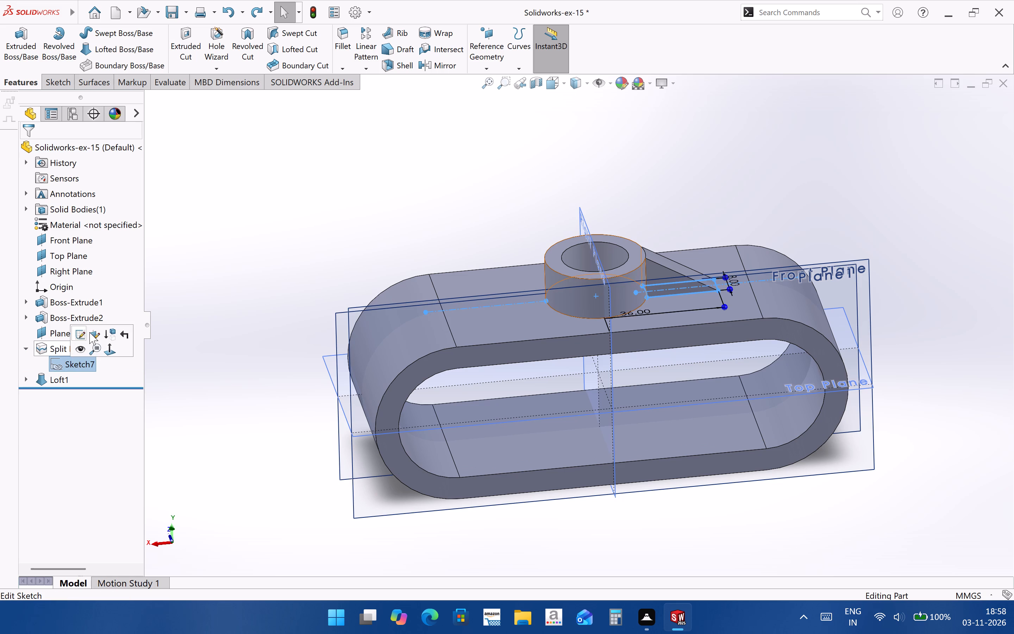
click(78, 334)
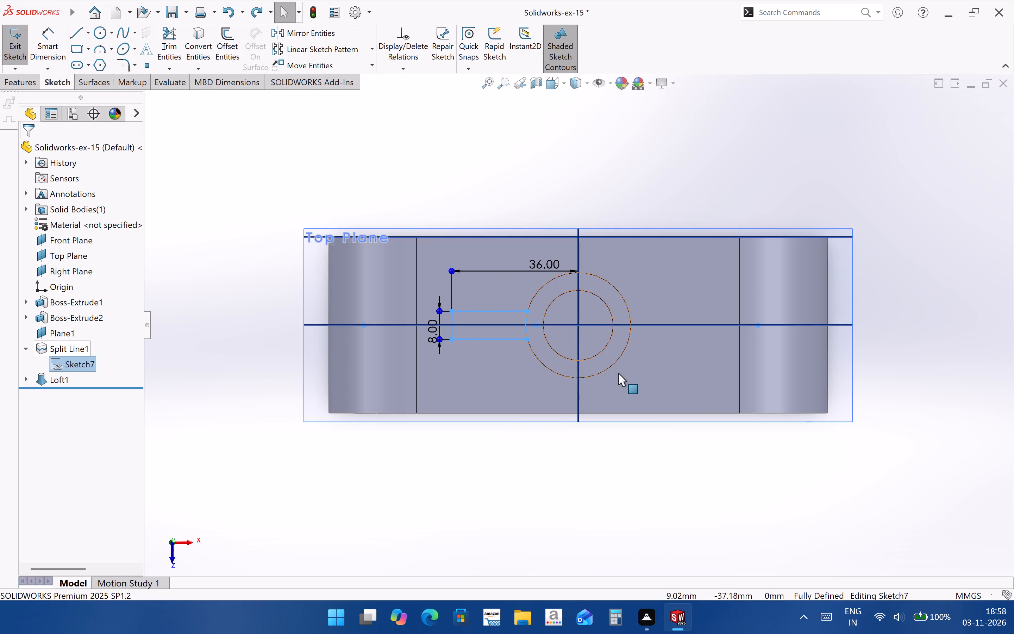
scroll(641, 363, down, 3)
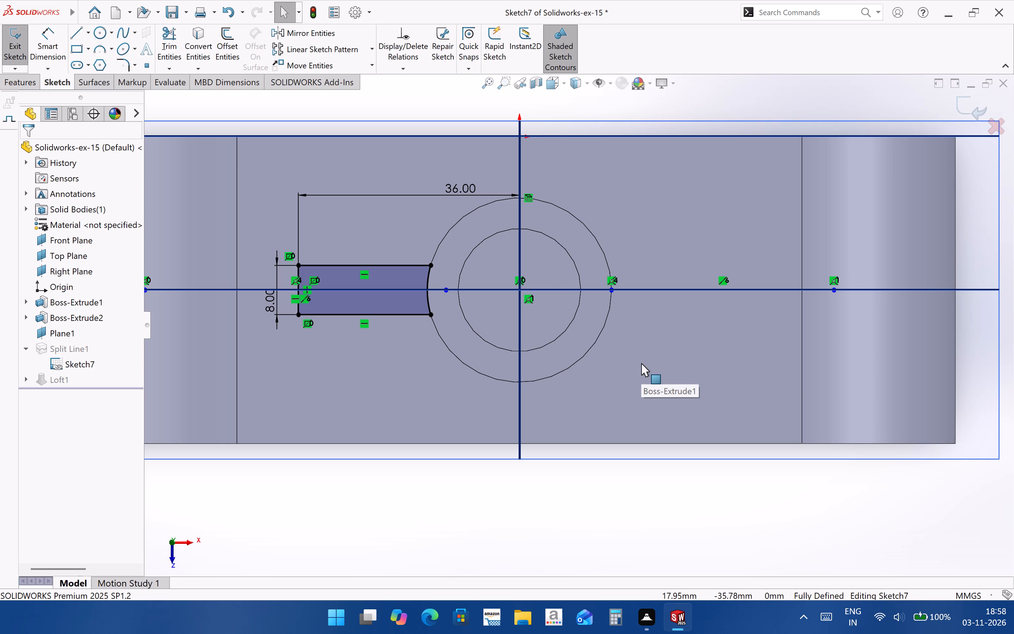
click(294, 31)
drag(273, 250, 454, 344)
click(106, 340)
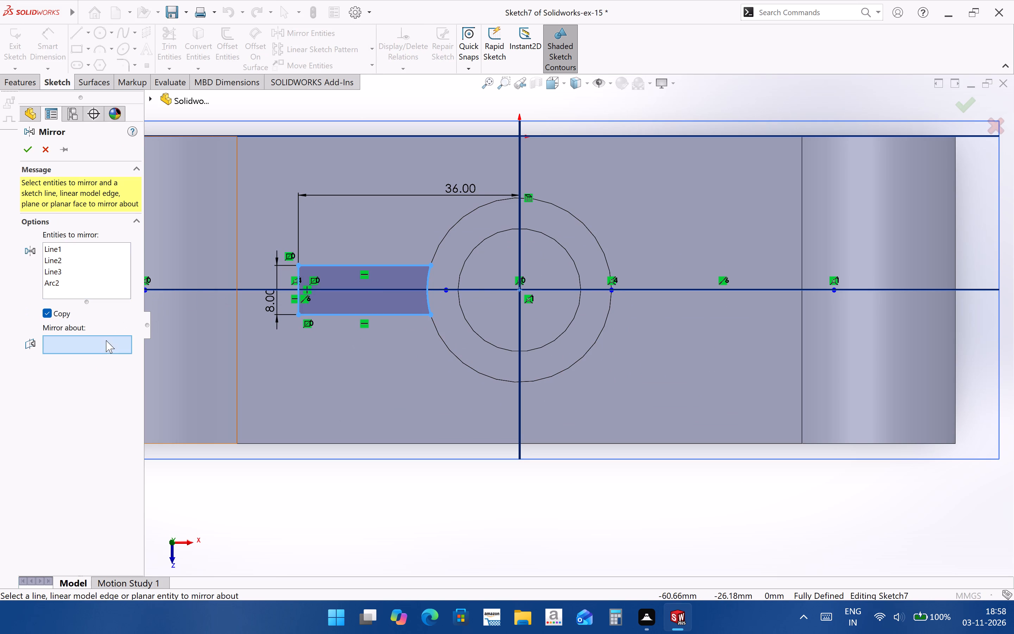
click(519, 359)
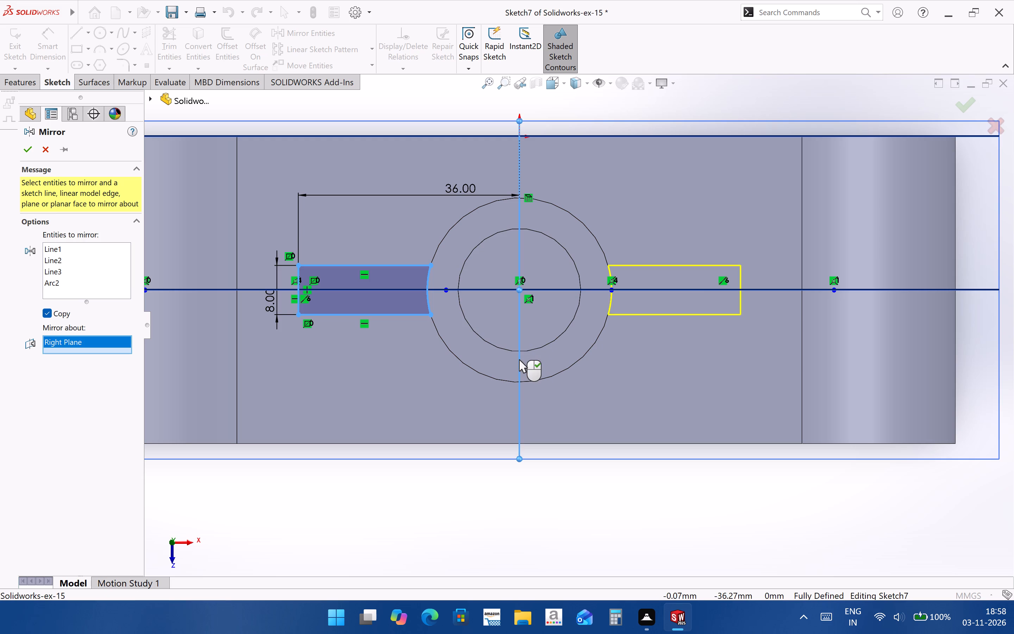
click(33, 151)
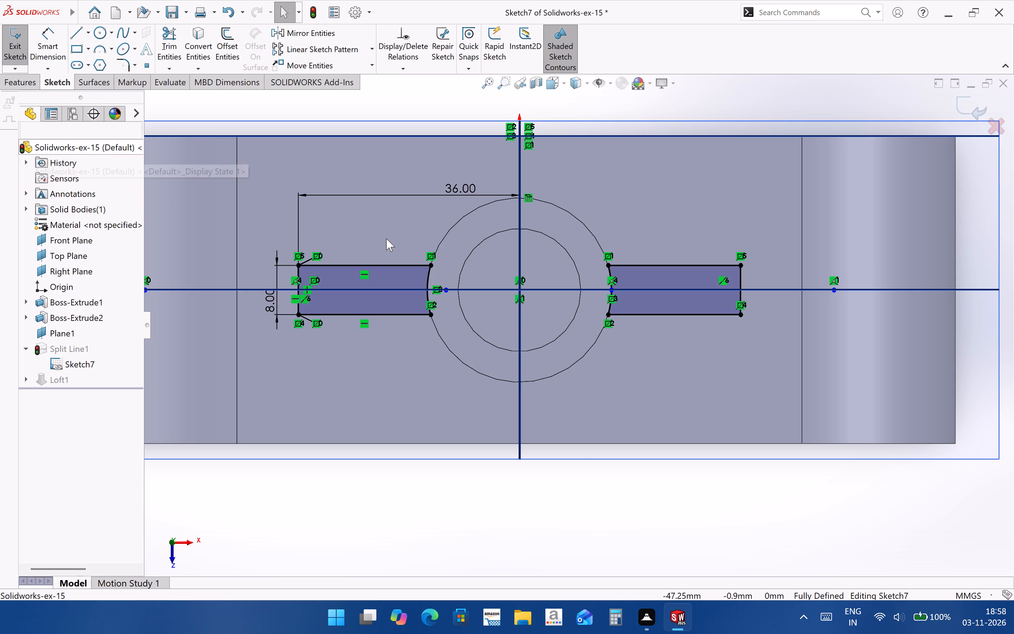
click(579, 453)
scroll(597, 529, up, 1)
middle_drag(575, 490, 569, 374)
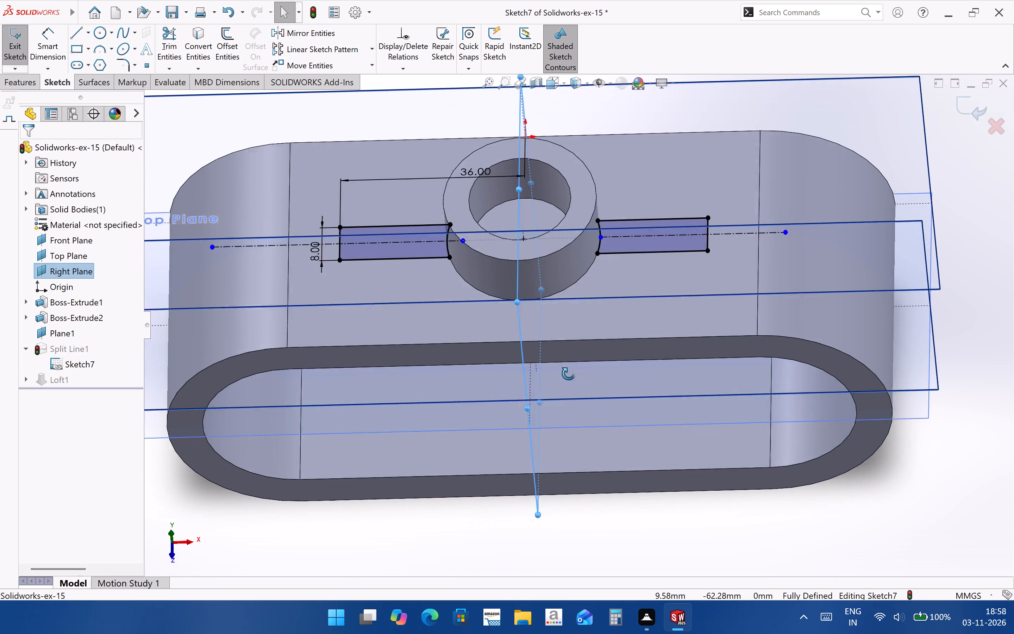
middle_drag(569, 374, 582, 404)
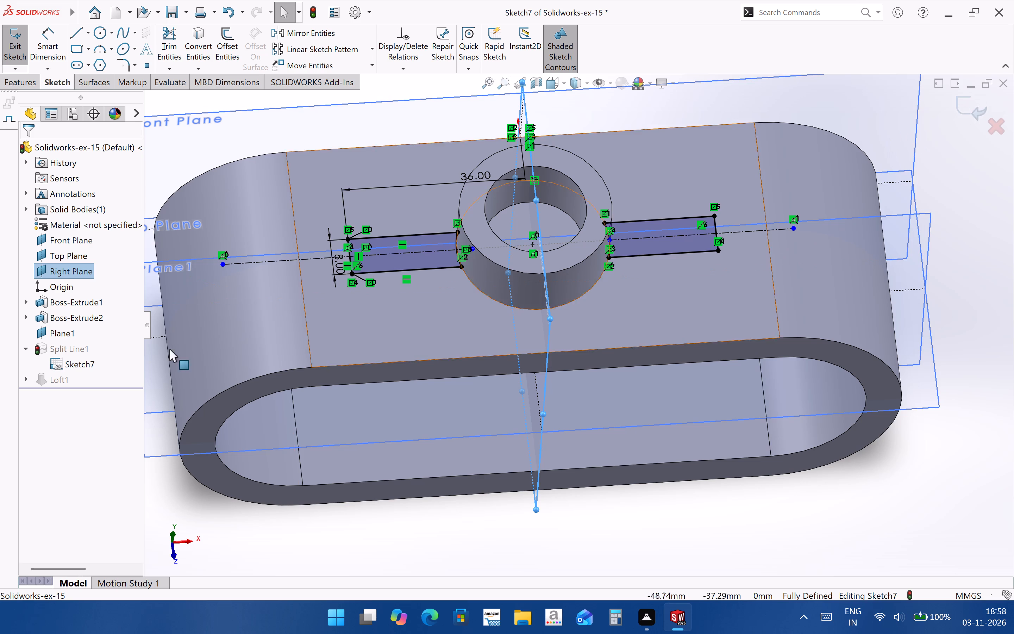
click(27, 83)
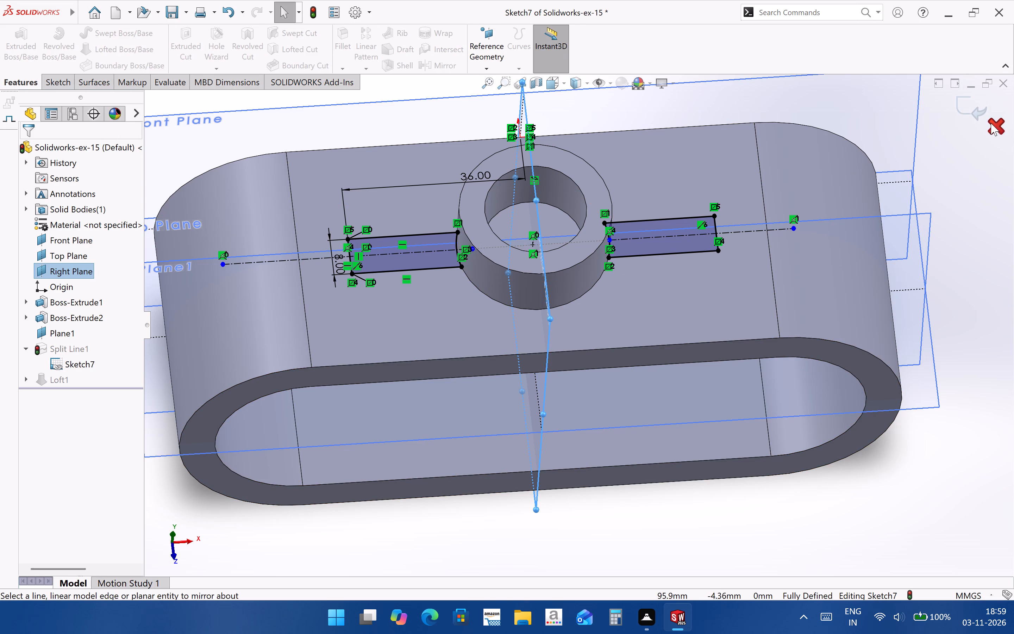
click(971, 106)
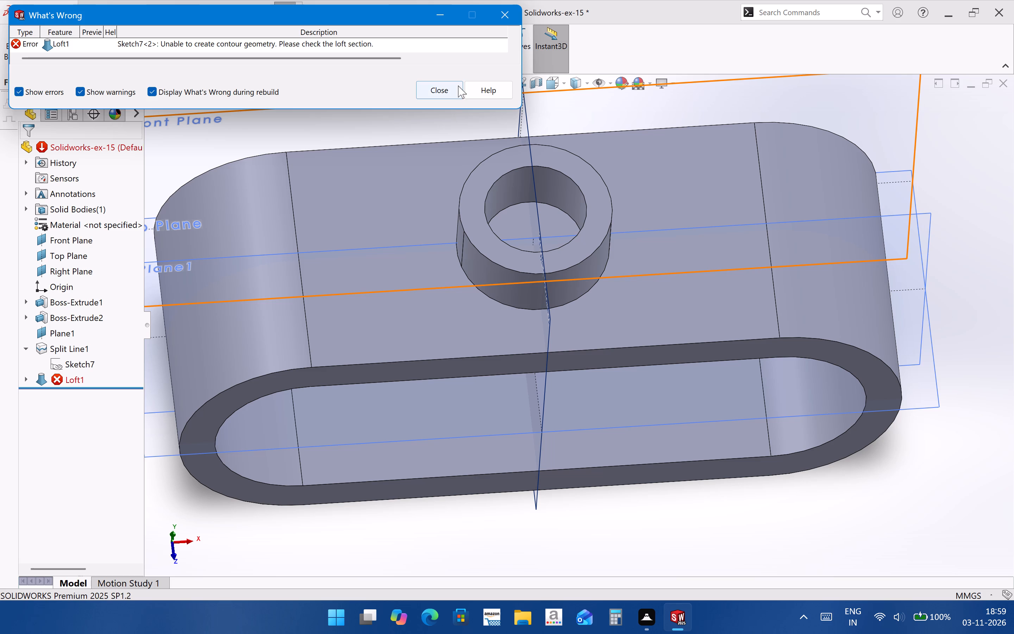
click(459, 84)
Open the sketch under Loft1, inspect both rib outlines beside the boss, and exit the sketch.
click(27, 378)
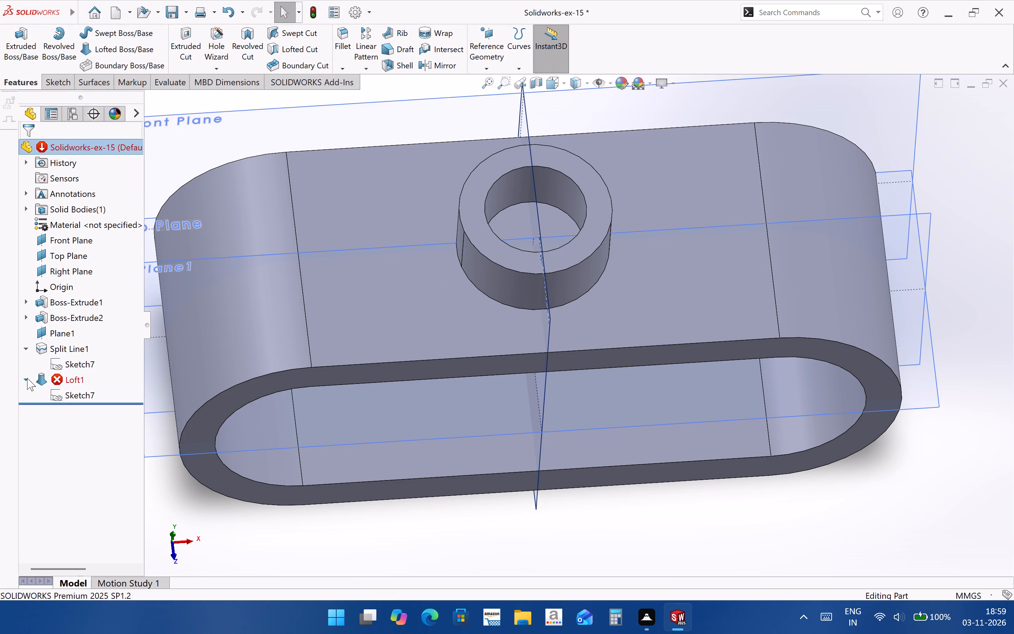
click(83, 410)
click(83, 393)
click(97, 369)
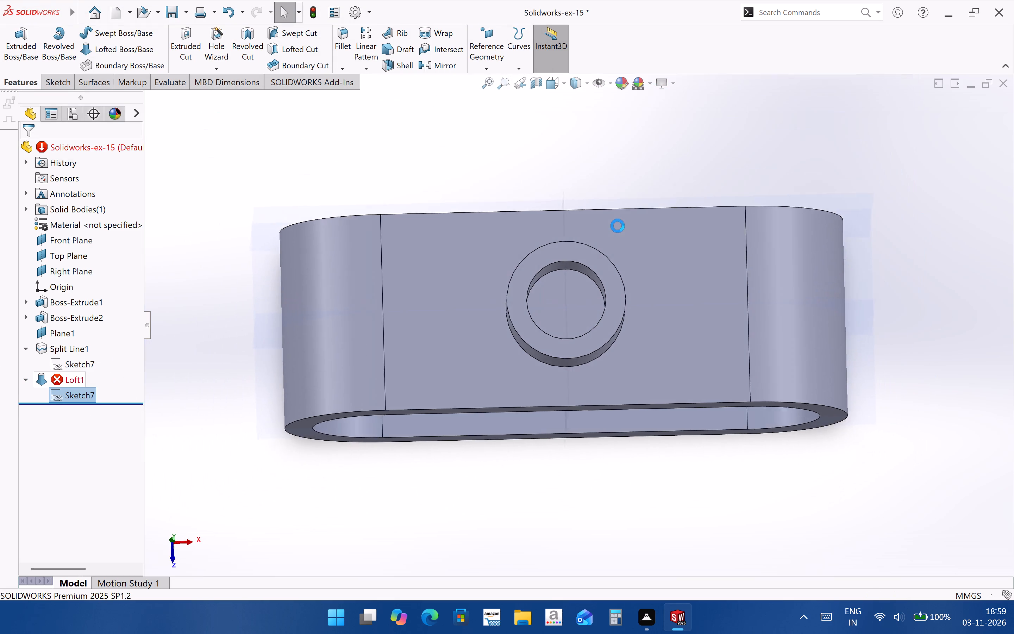
scroll(659, 340, down, 1)
middle_drag(621, 371, 634, 218)
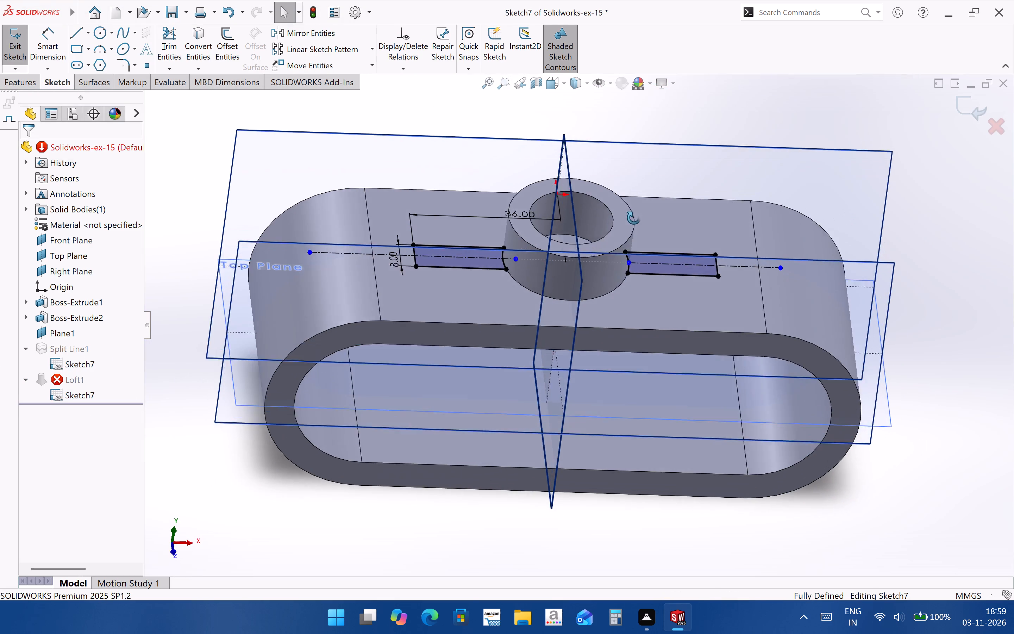
middle_drag(634, 218, 594, 222)
click(19, 77)
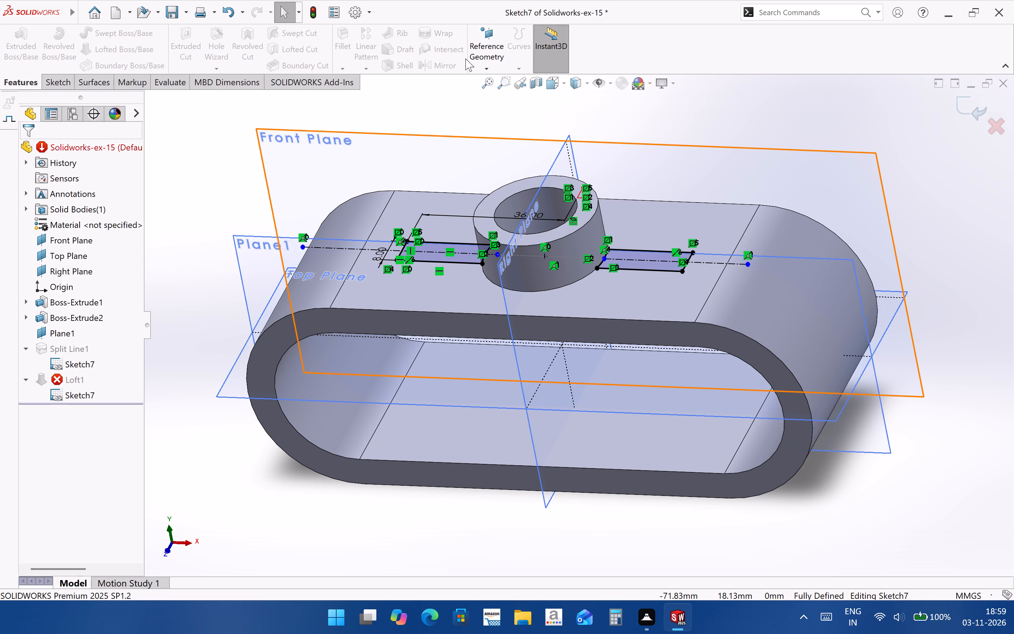
click(56, 88)
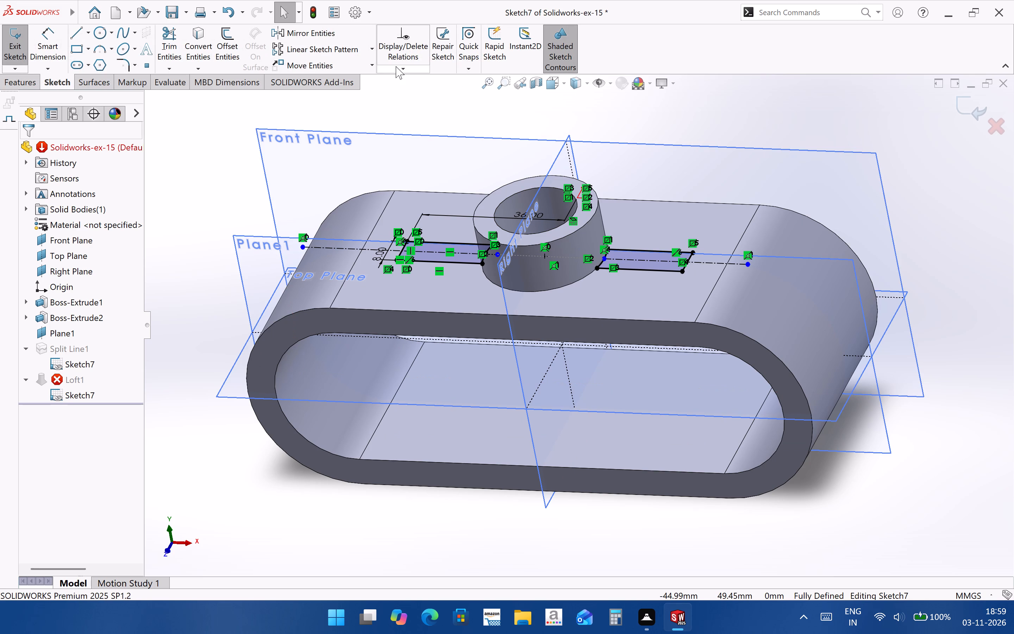
click(982, 104)
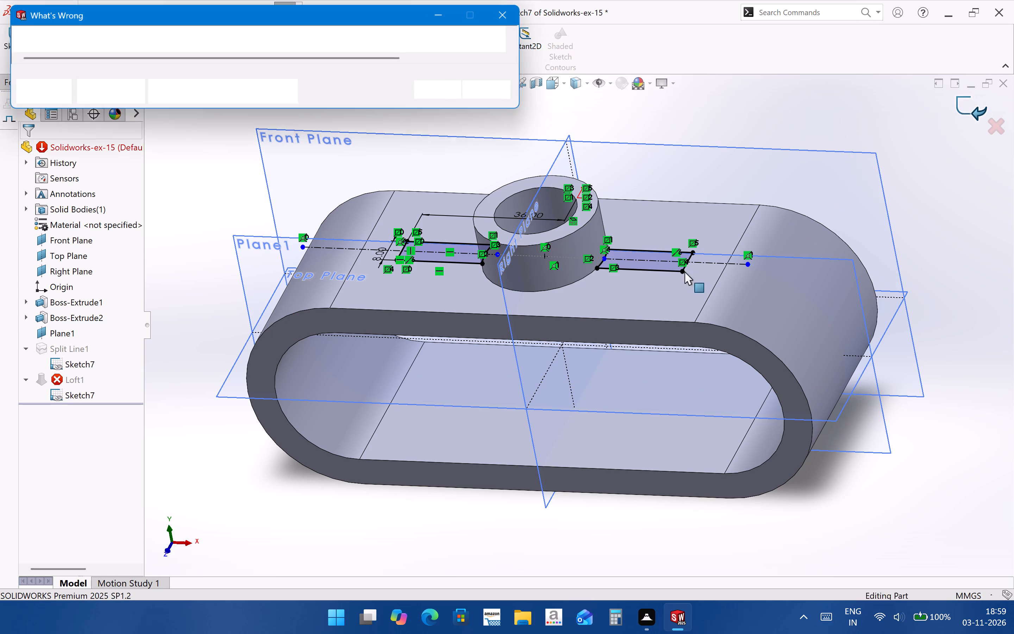
click(441, 88)
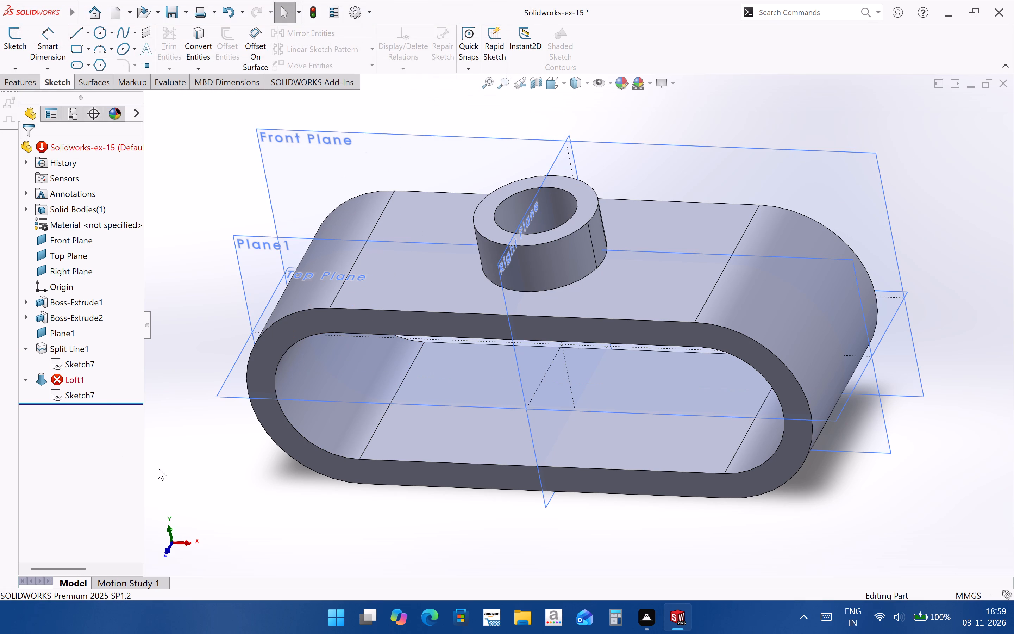
Delete the failed Loft1 feature from the part, keeping Split Line1 and its Sketch7.
click(234, 475)
middle_drag(328, 418, 386, 471)
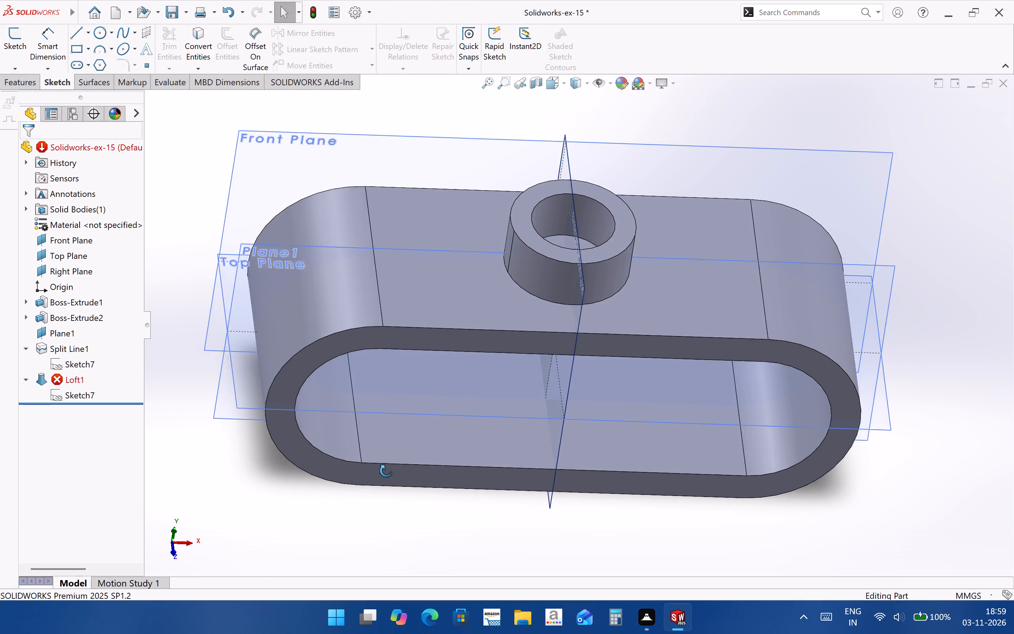
middle_drag(386, 471, 367, 479)
click(82, 394)
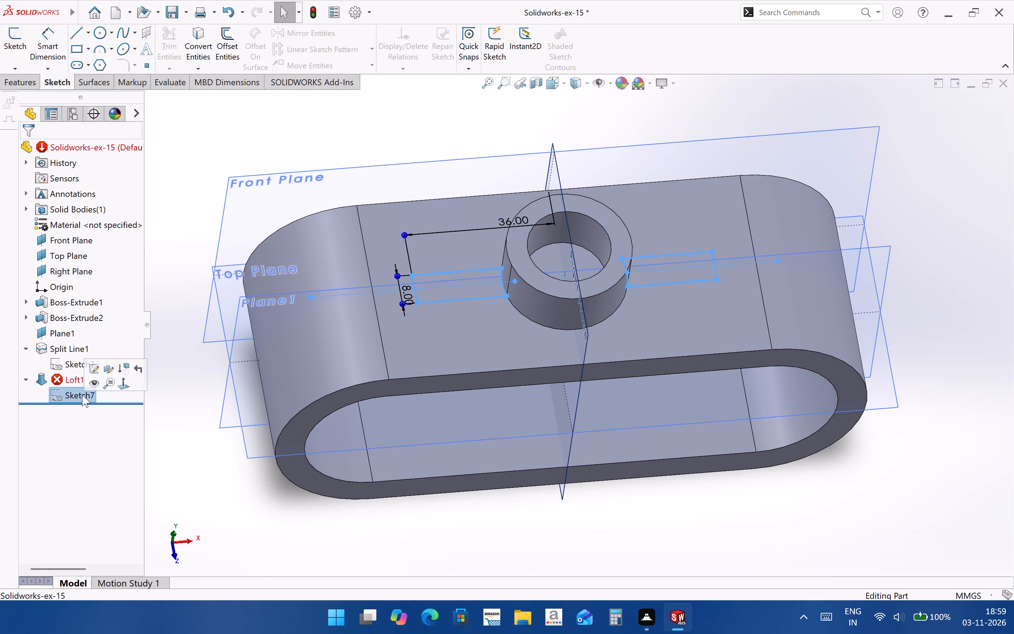
click(67, 380)
right_click(67, 380)
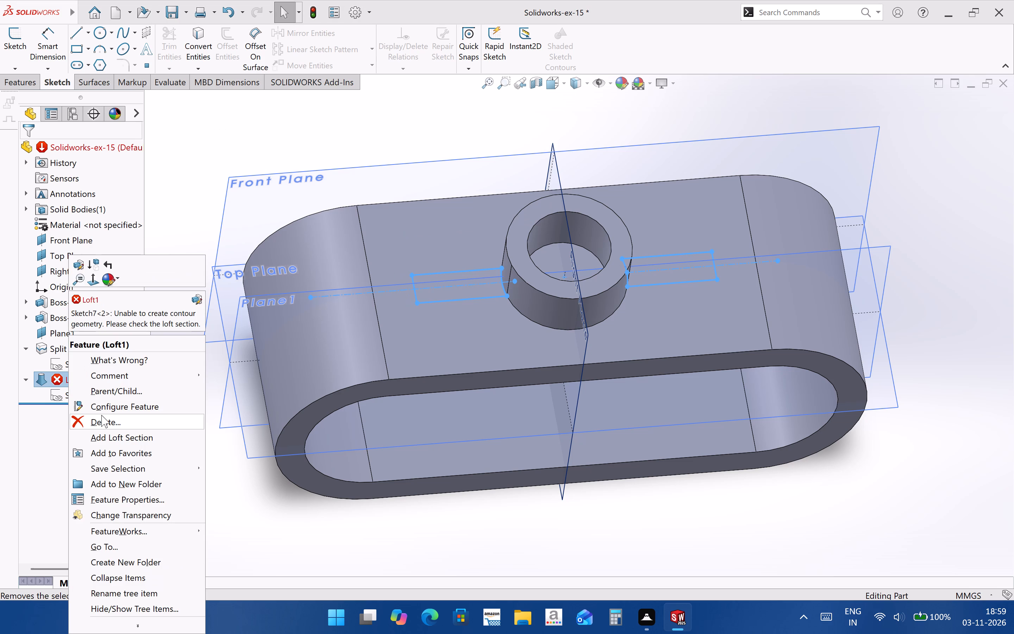
click(101, 415)
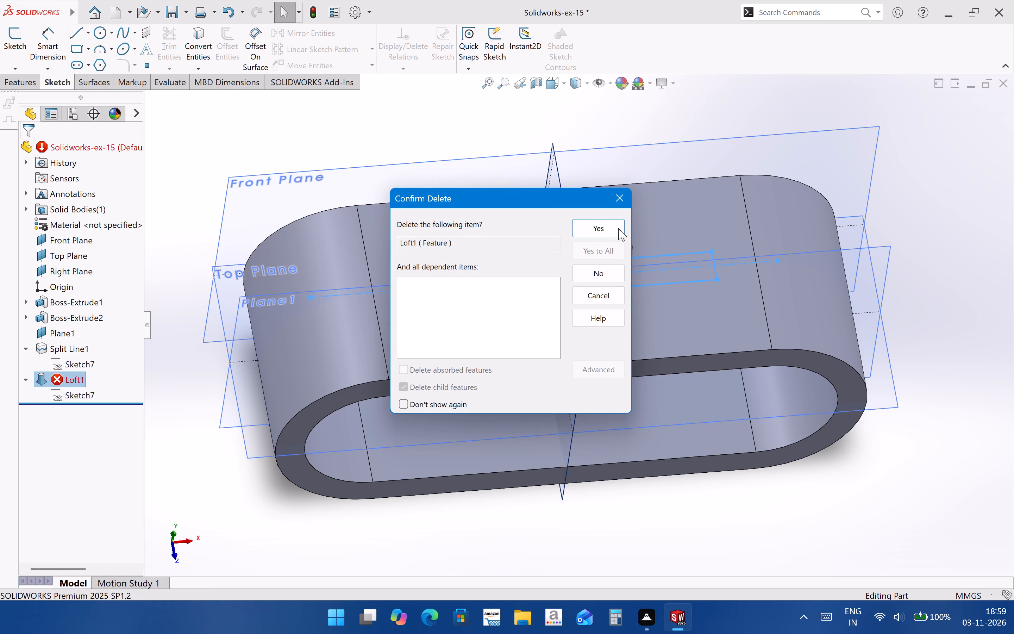
click(611, 228)
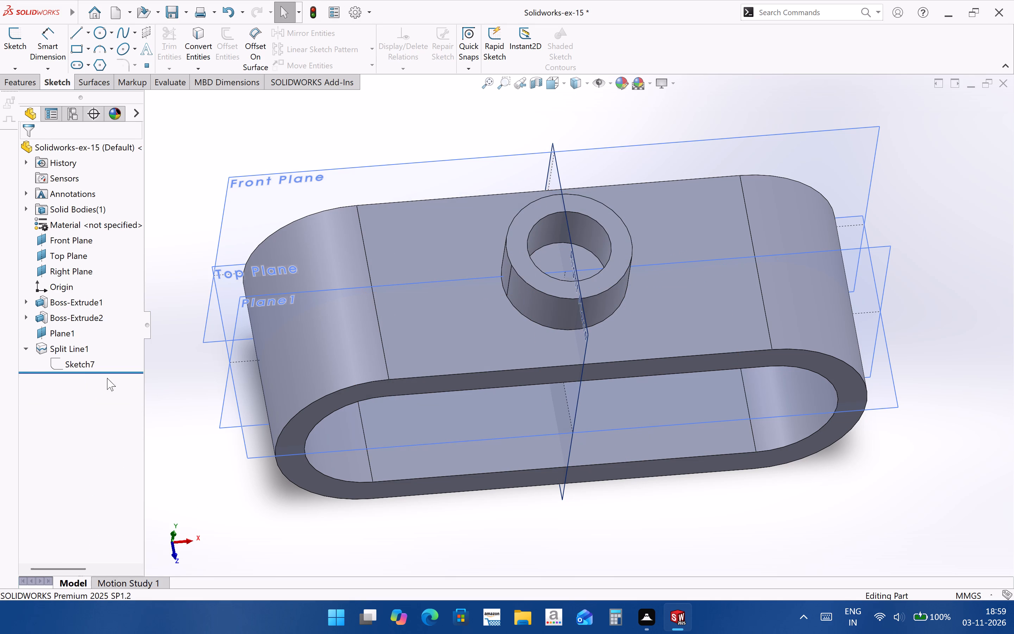
Open Split Line1's definition, examine its Sketch7 projection and selected boss face from several angles, and close the definition.
click(88, 366)
click(66, 346)
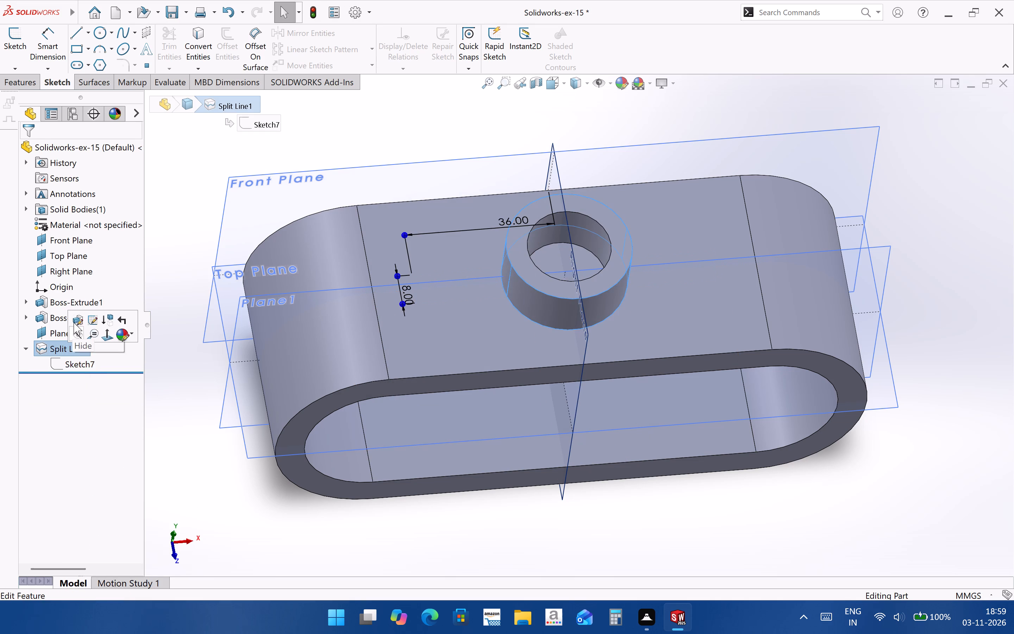
click(76, 318)
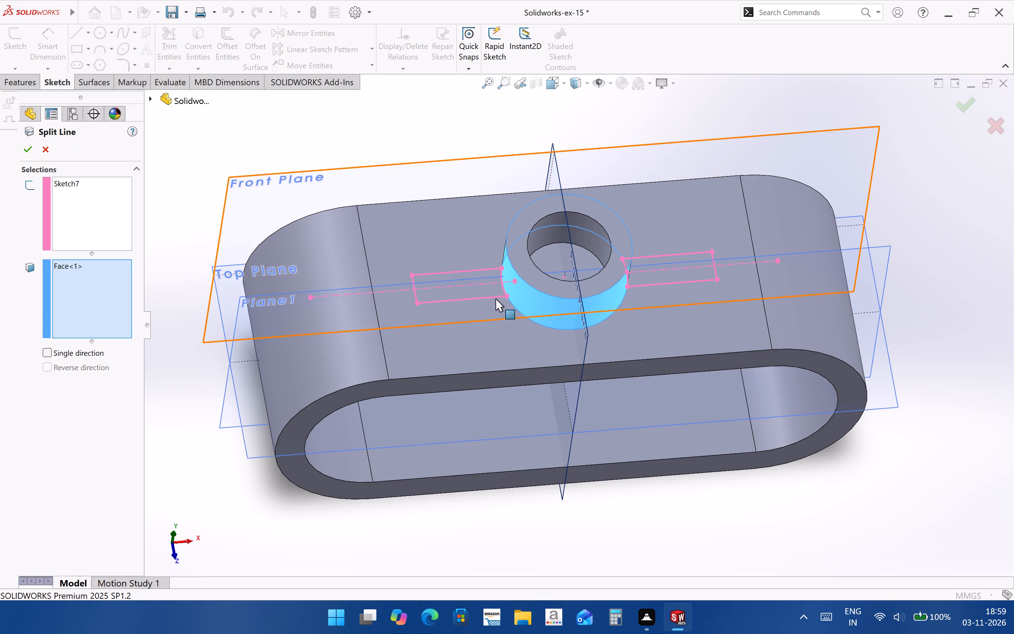
scroll(581, 282, down, 2)
middle_drag(601, 348, 600, 295)
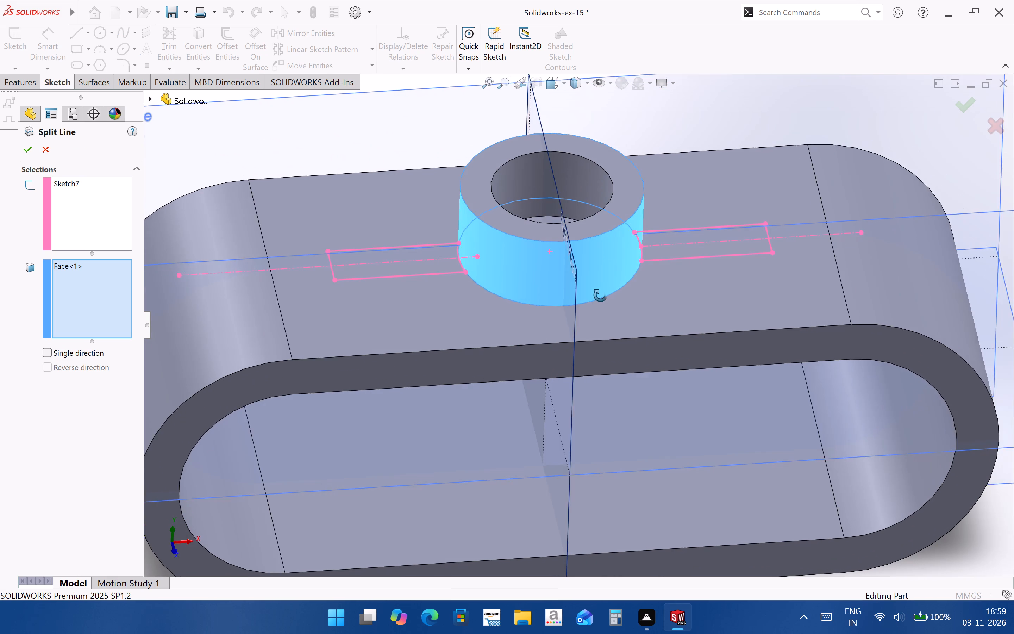
middle_drag(600, 295, 573, 262)
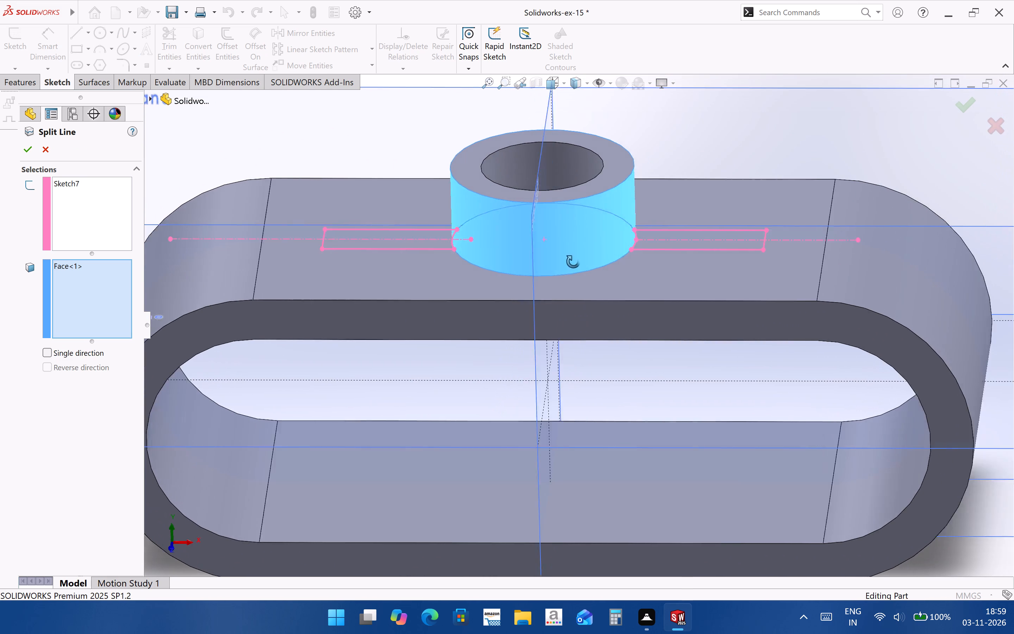
middle_drag(573, 262, 554, 253)
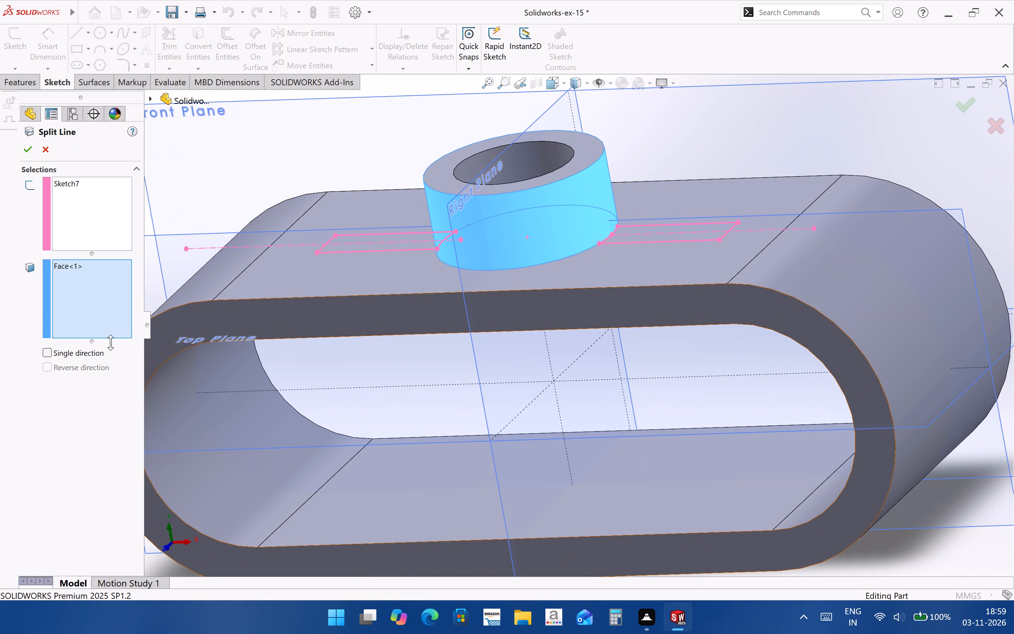
click(88, 355)
click(88, 355)
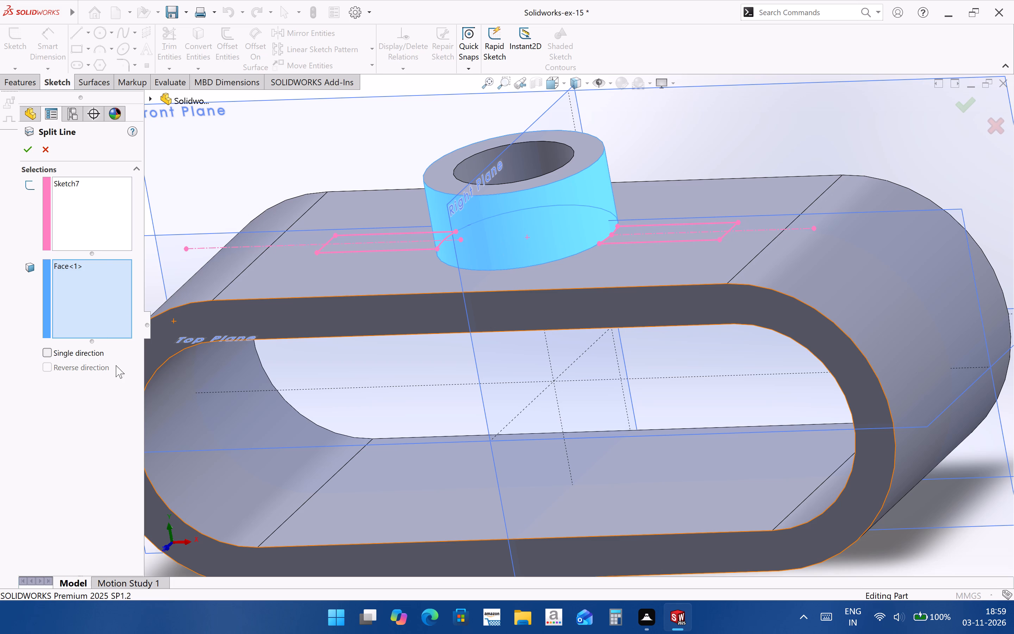
click(66, 261)
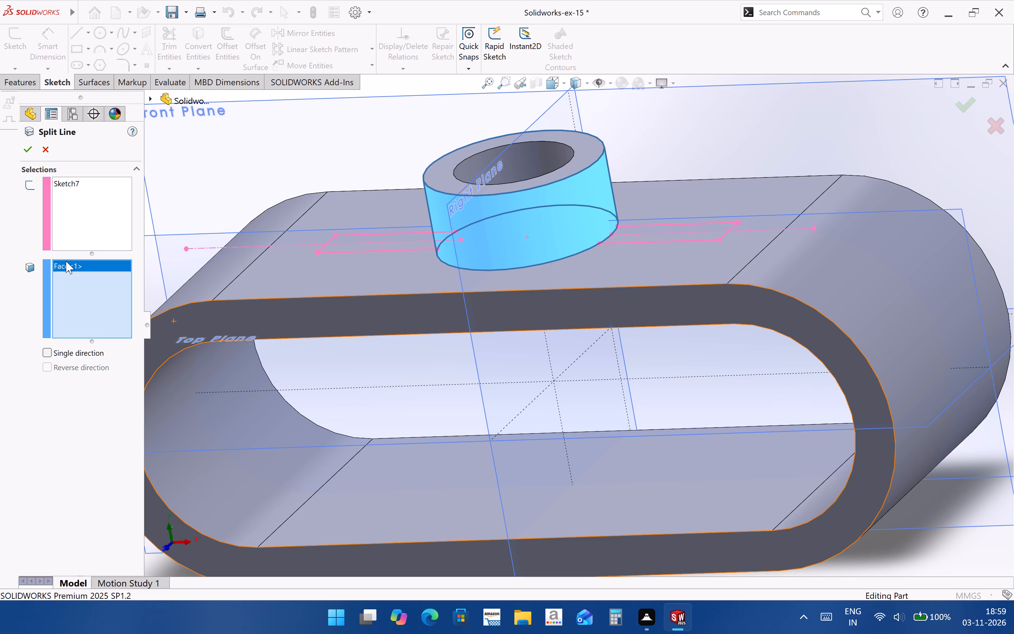
scroll(386, 363, up, 2)
middle_drag(391, 363, 402, 369)
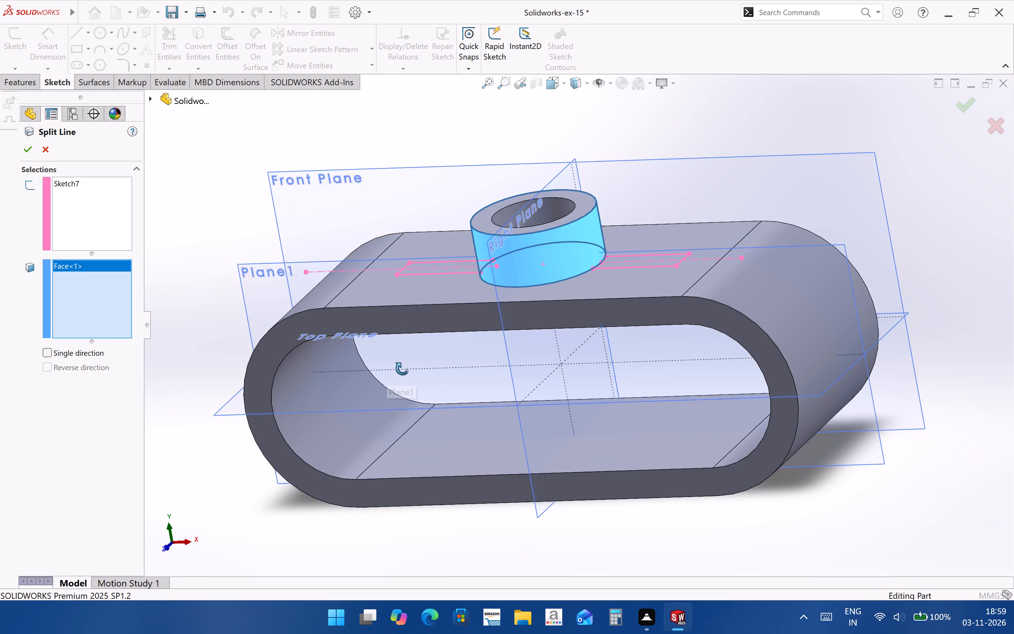
middle_drag(402, 369, 411, 400)
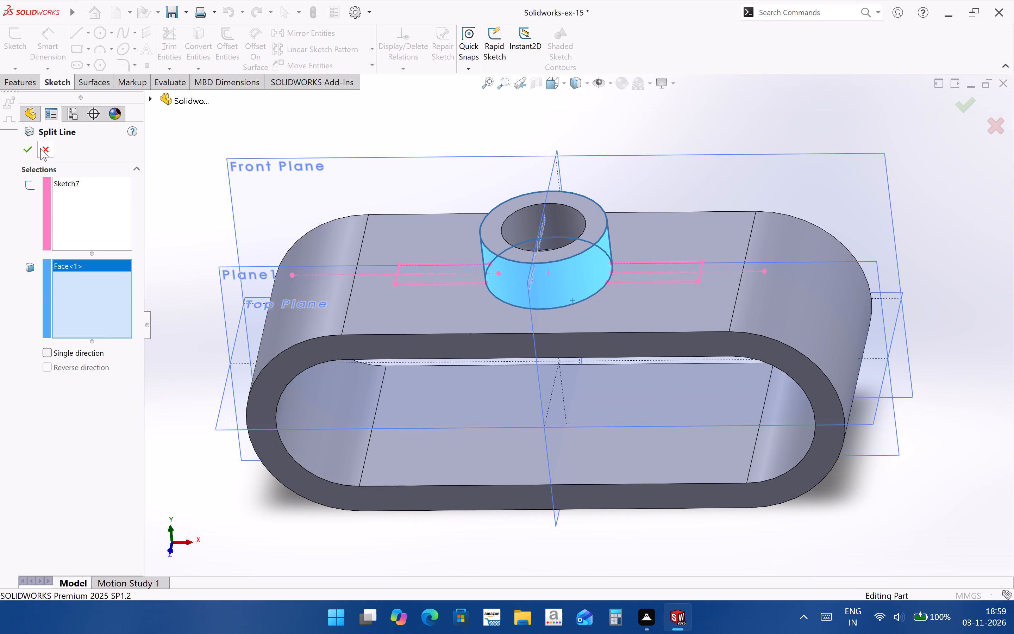
click(31, 151)
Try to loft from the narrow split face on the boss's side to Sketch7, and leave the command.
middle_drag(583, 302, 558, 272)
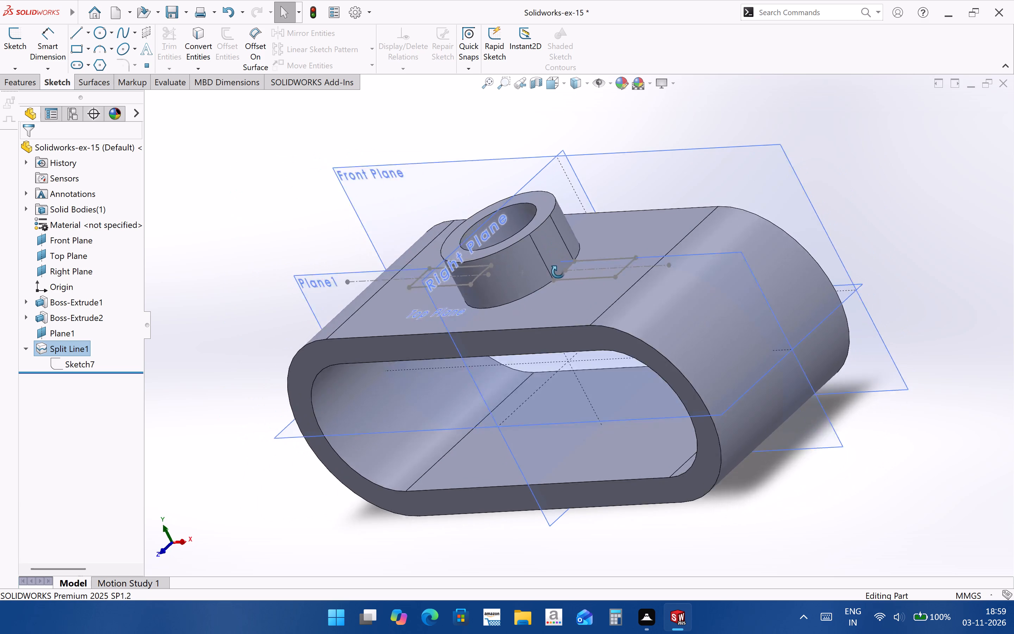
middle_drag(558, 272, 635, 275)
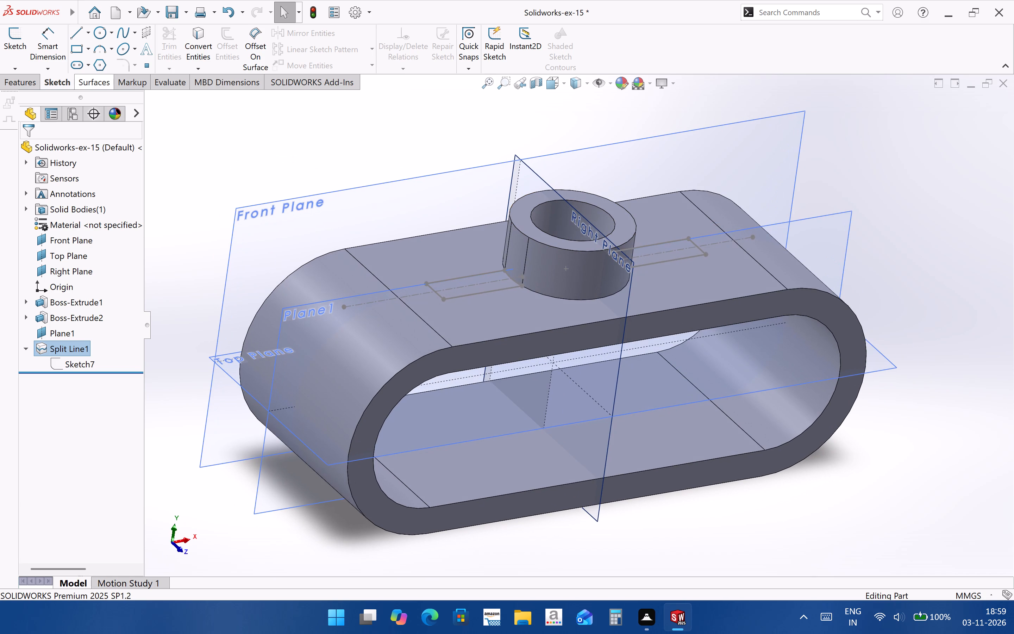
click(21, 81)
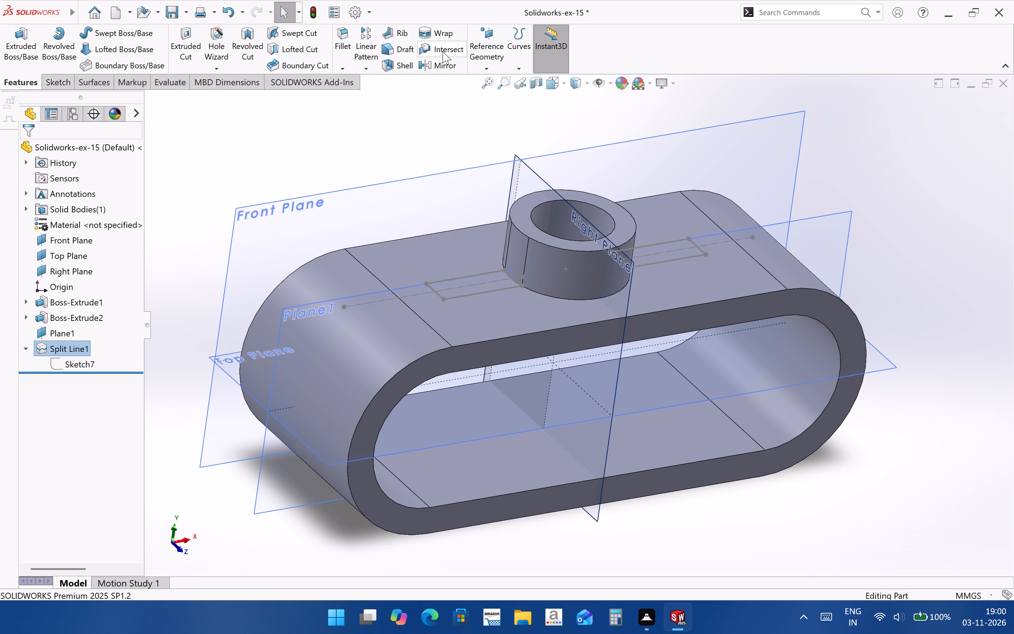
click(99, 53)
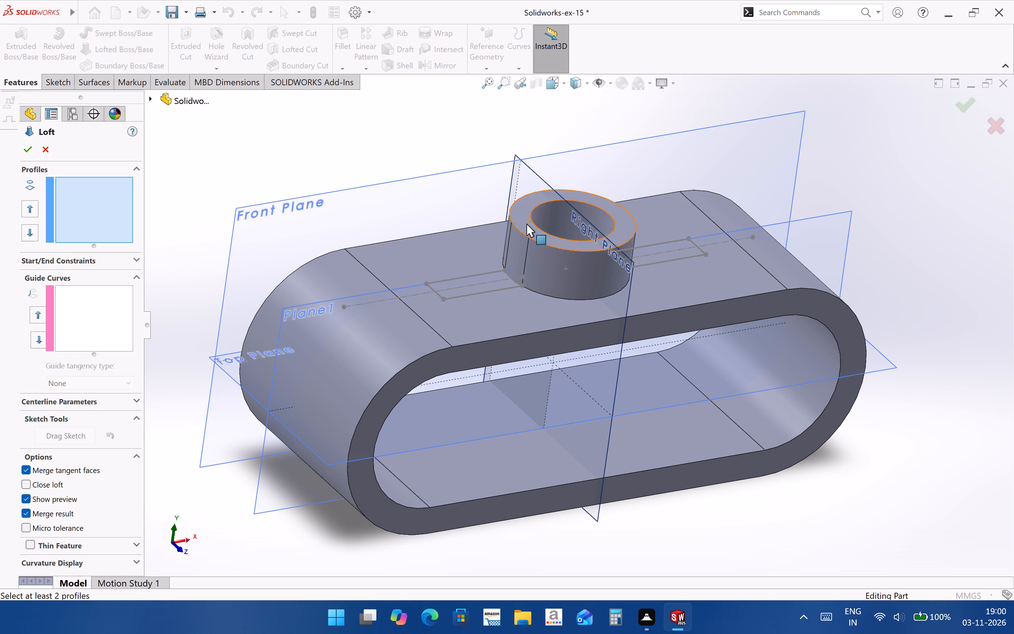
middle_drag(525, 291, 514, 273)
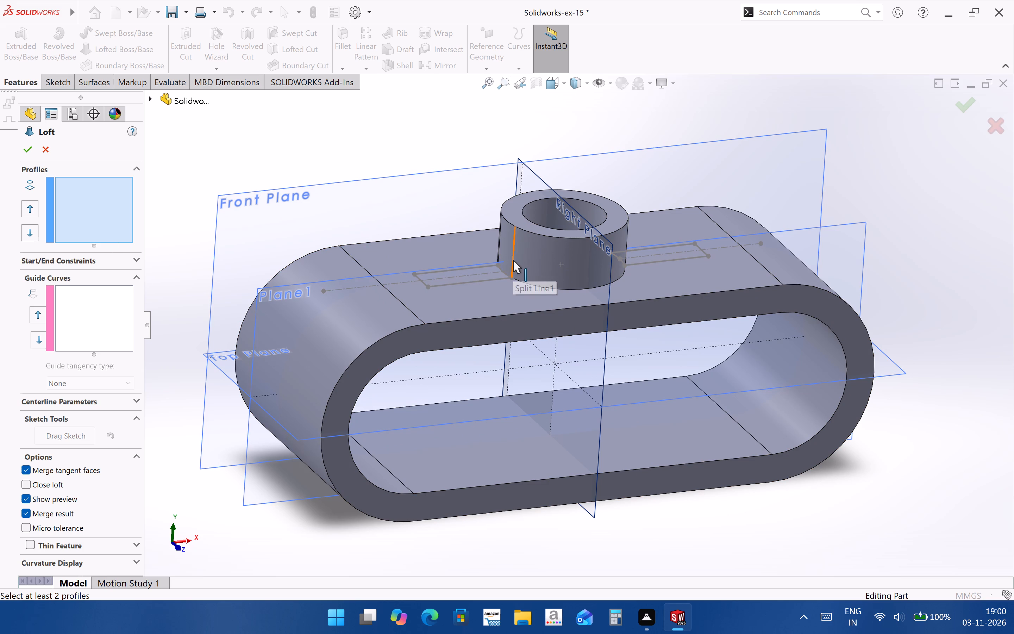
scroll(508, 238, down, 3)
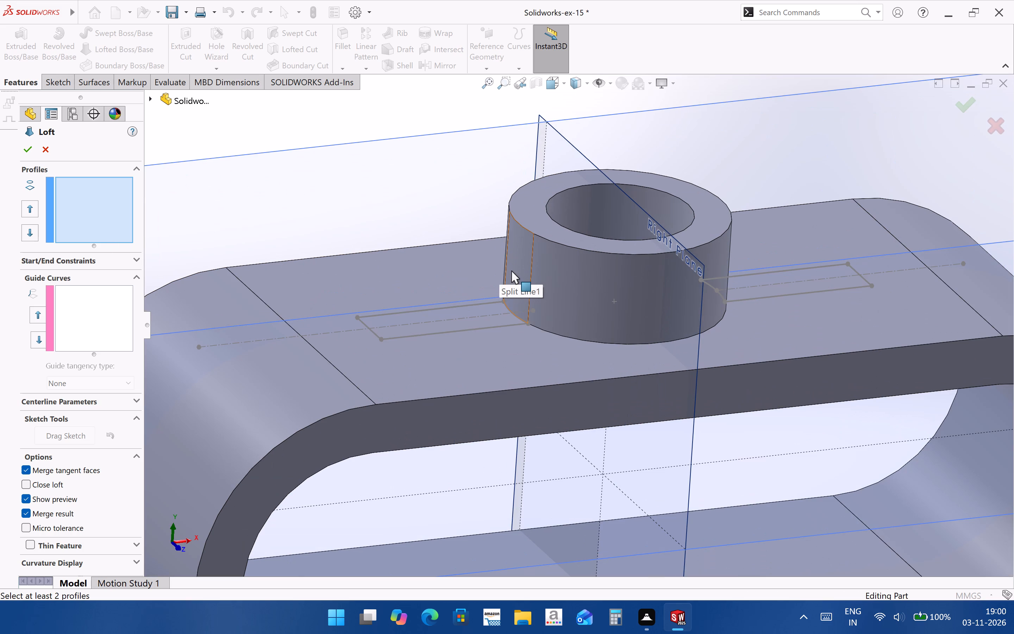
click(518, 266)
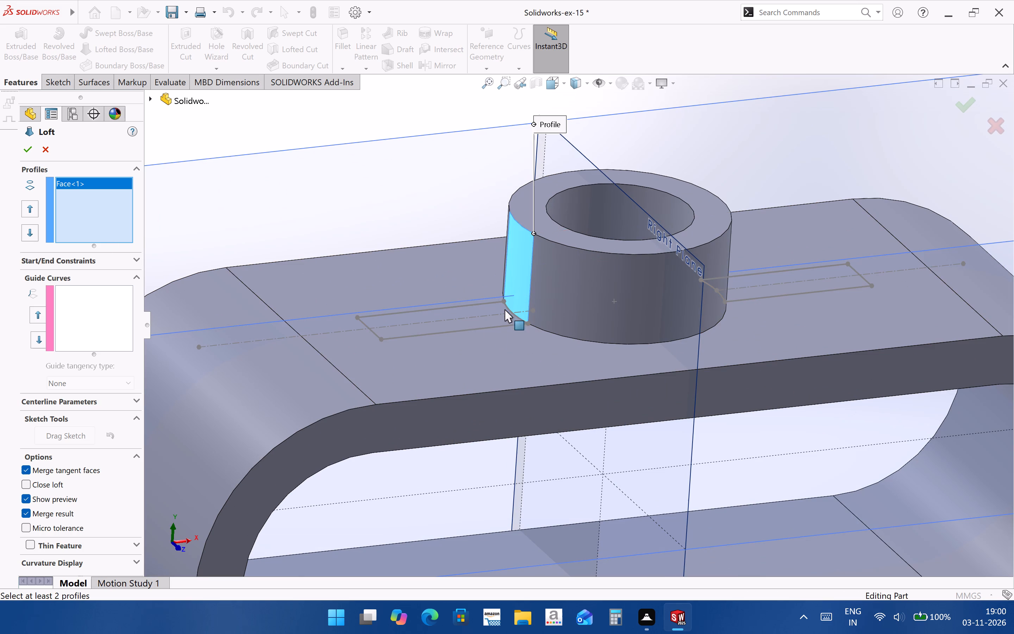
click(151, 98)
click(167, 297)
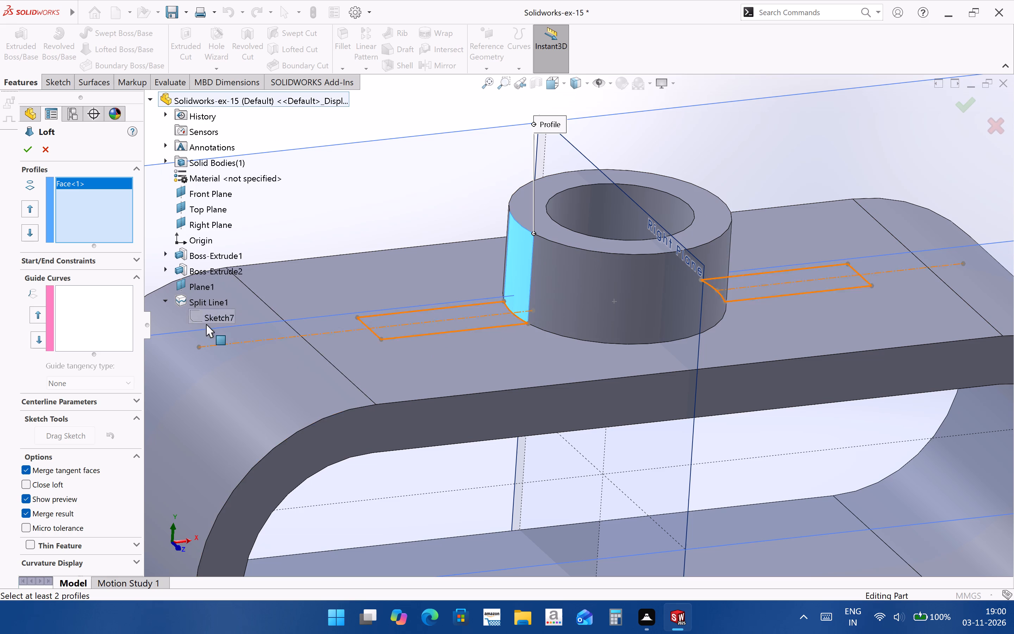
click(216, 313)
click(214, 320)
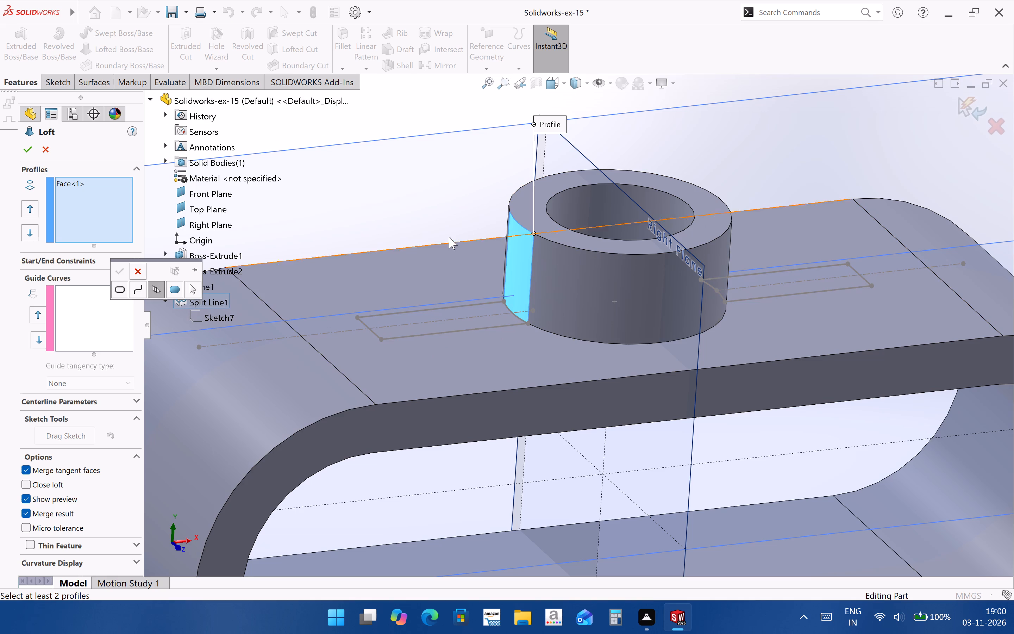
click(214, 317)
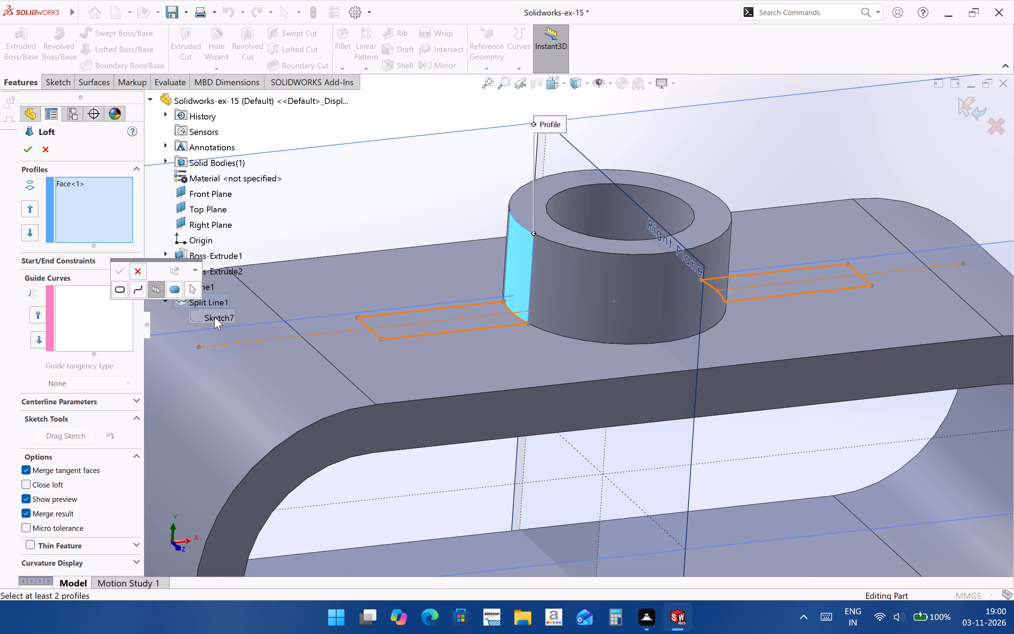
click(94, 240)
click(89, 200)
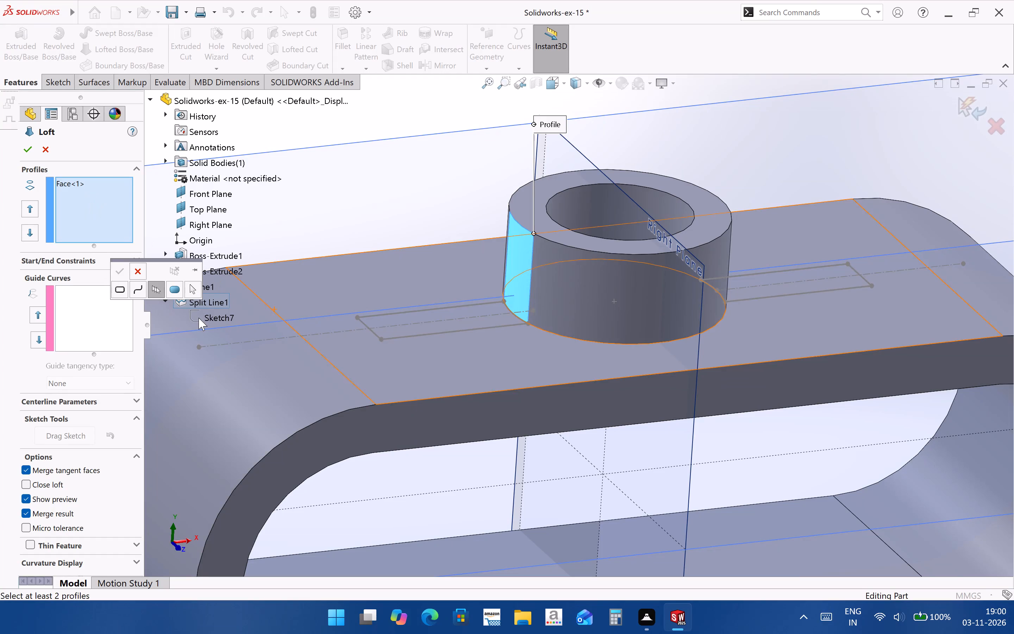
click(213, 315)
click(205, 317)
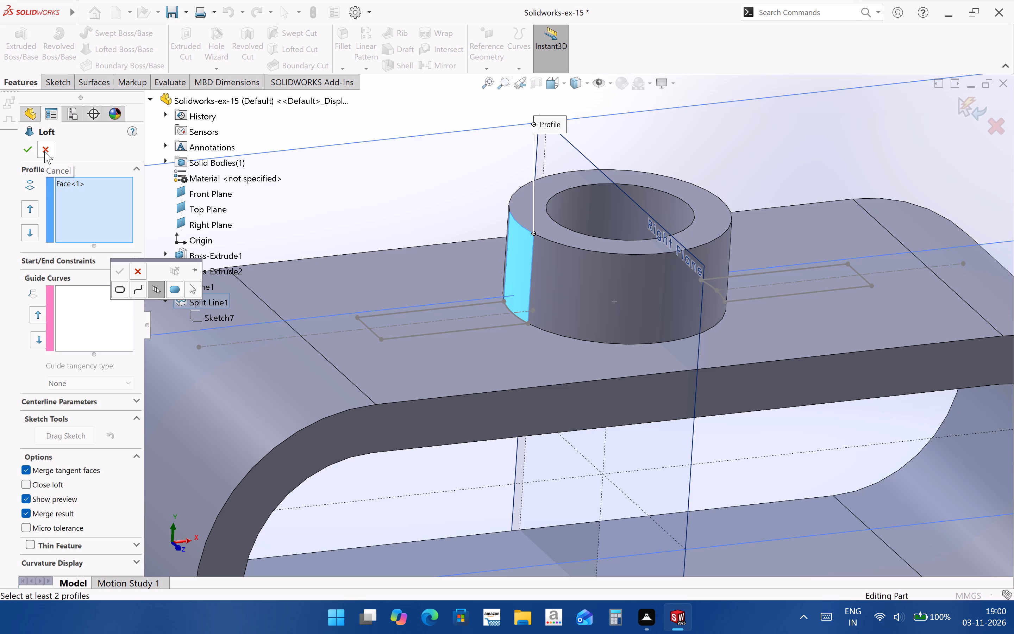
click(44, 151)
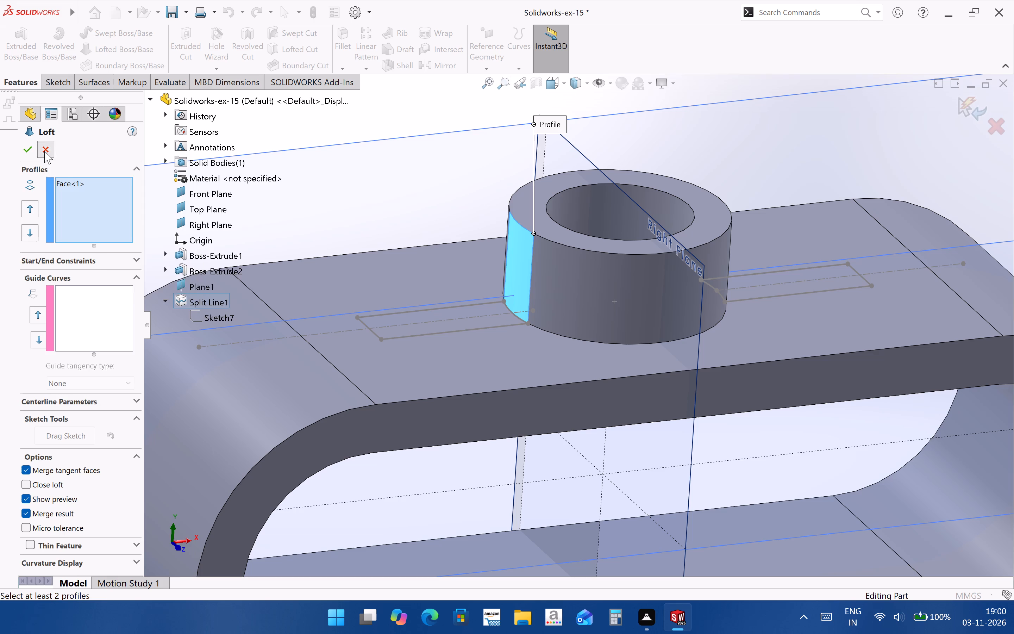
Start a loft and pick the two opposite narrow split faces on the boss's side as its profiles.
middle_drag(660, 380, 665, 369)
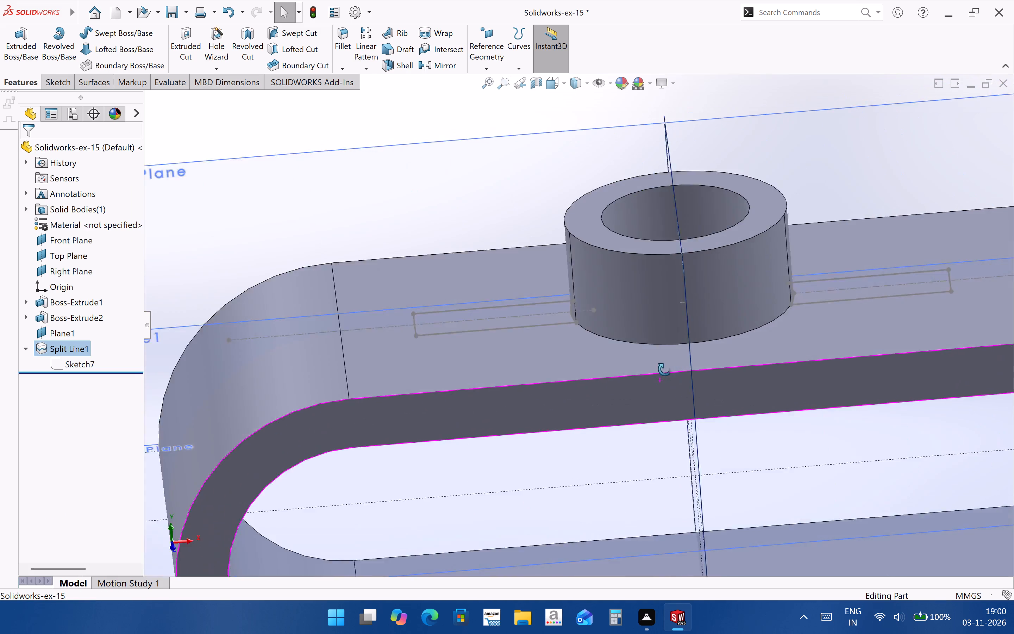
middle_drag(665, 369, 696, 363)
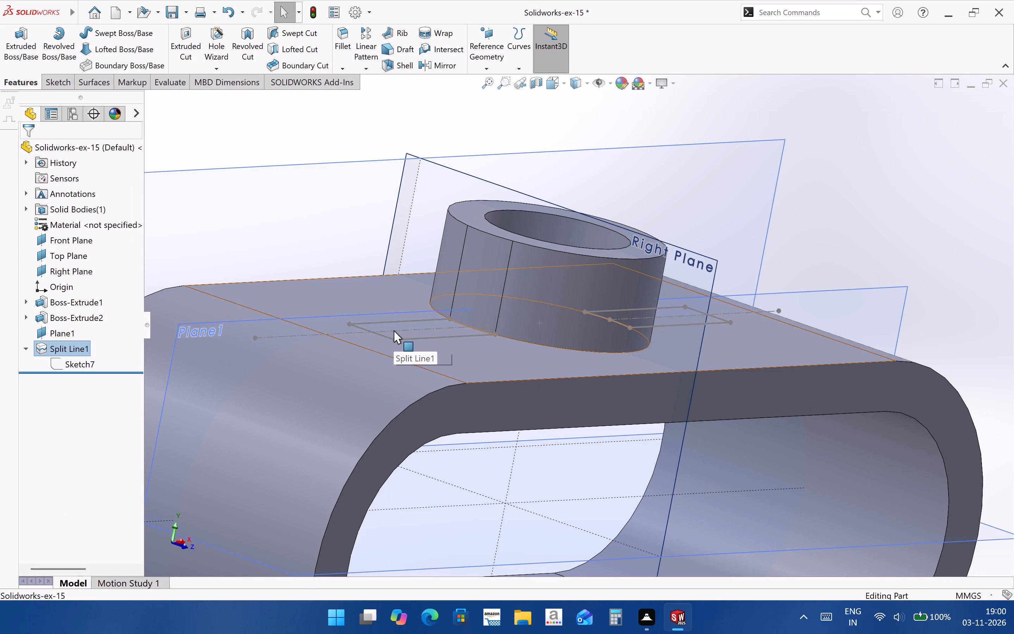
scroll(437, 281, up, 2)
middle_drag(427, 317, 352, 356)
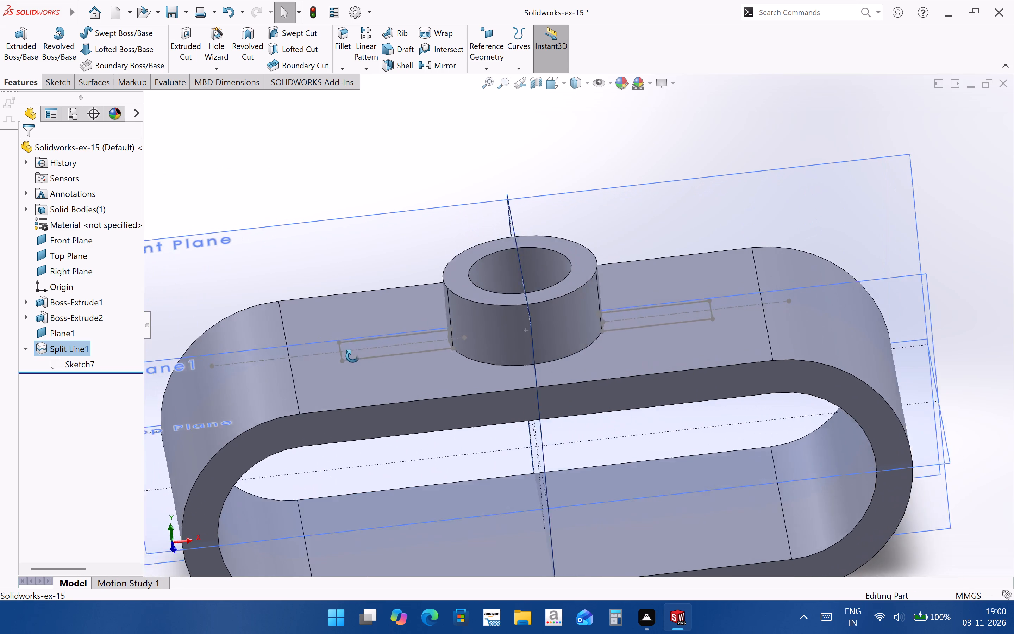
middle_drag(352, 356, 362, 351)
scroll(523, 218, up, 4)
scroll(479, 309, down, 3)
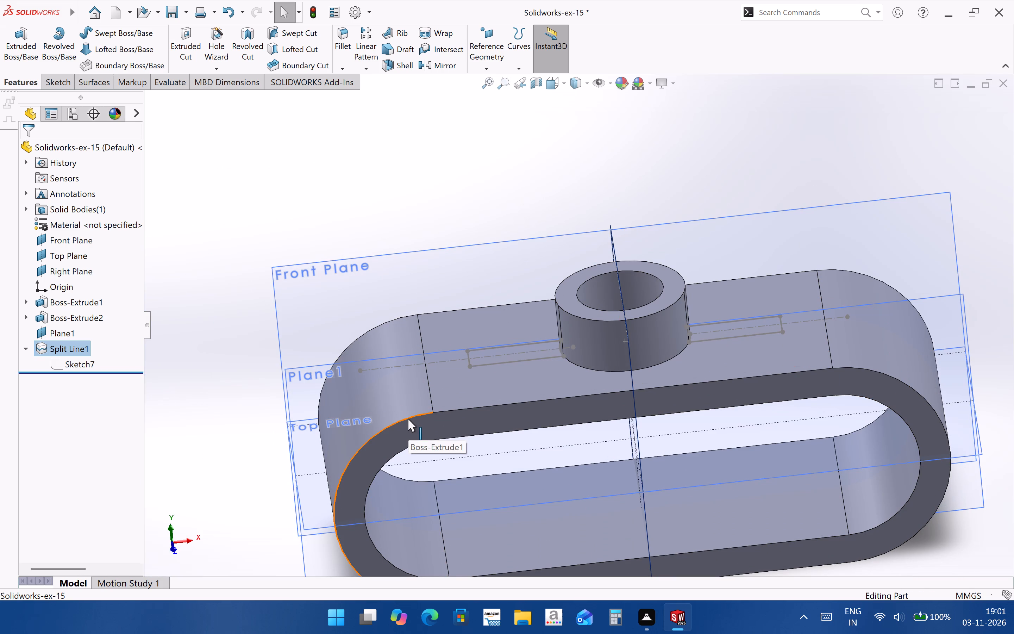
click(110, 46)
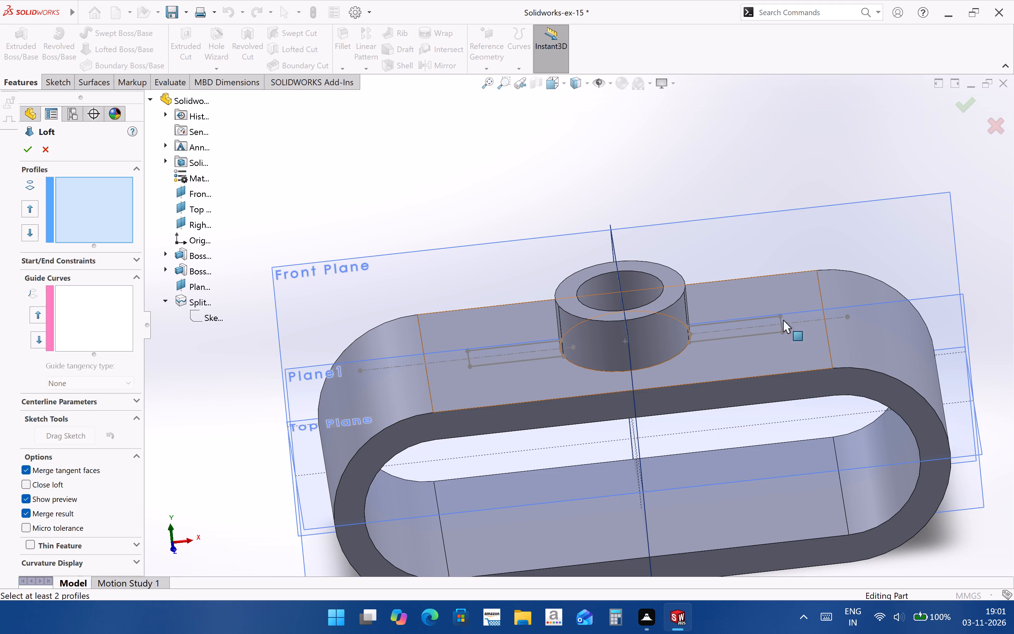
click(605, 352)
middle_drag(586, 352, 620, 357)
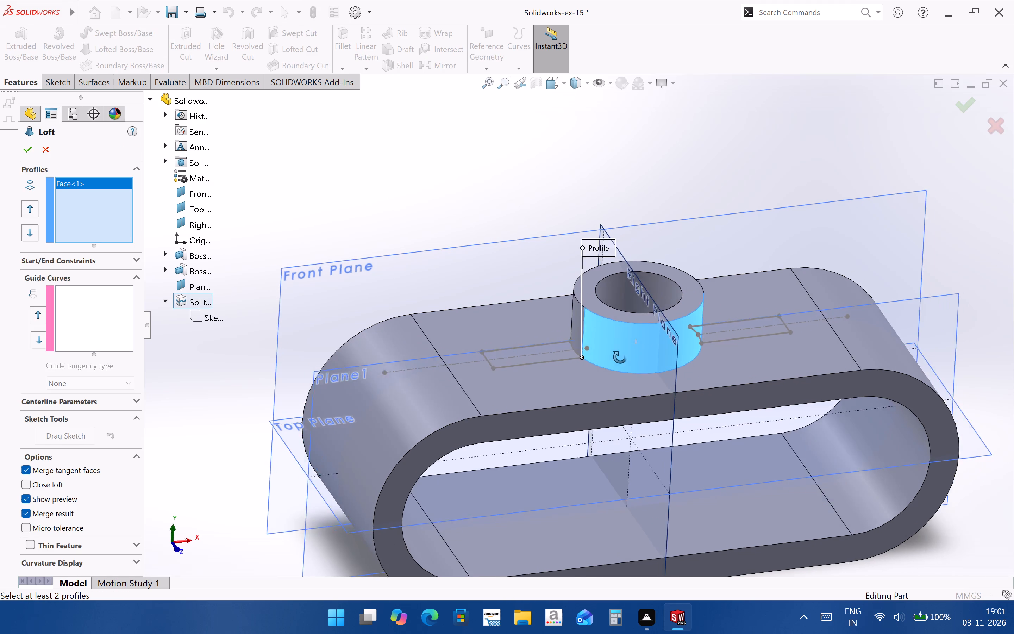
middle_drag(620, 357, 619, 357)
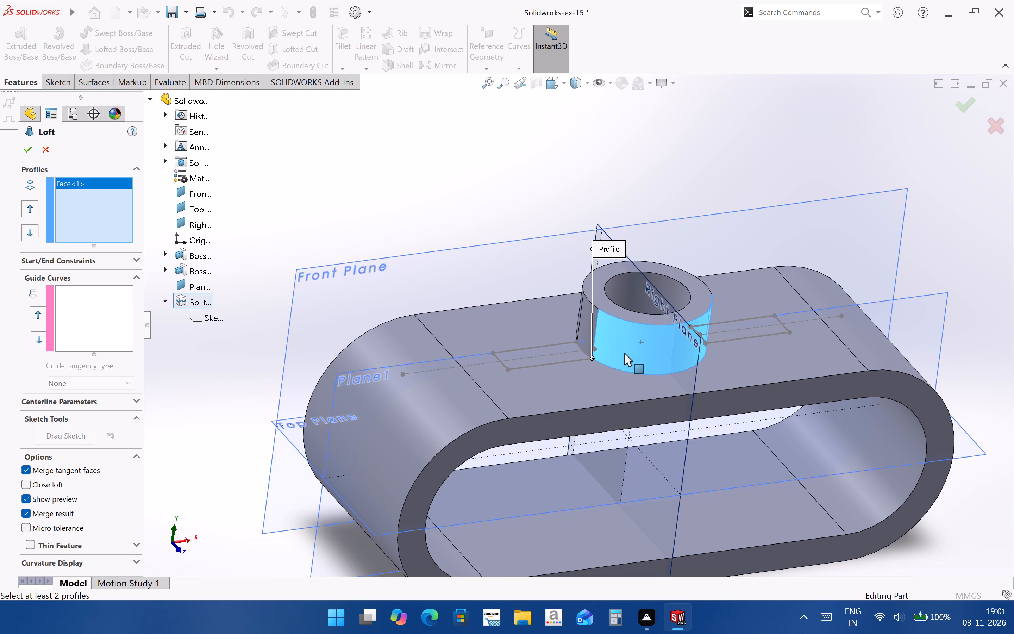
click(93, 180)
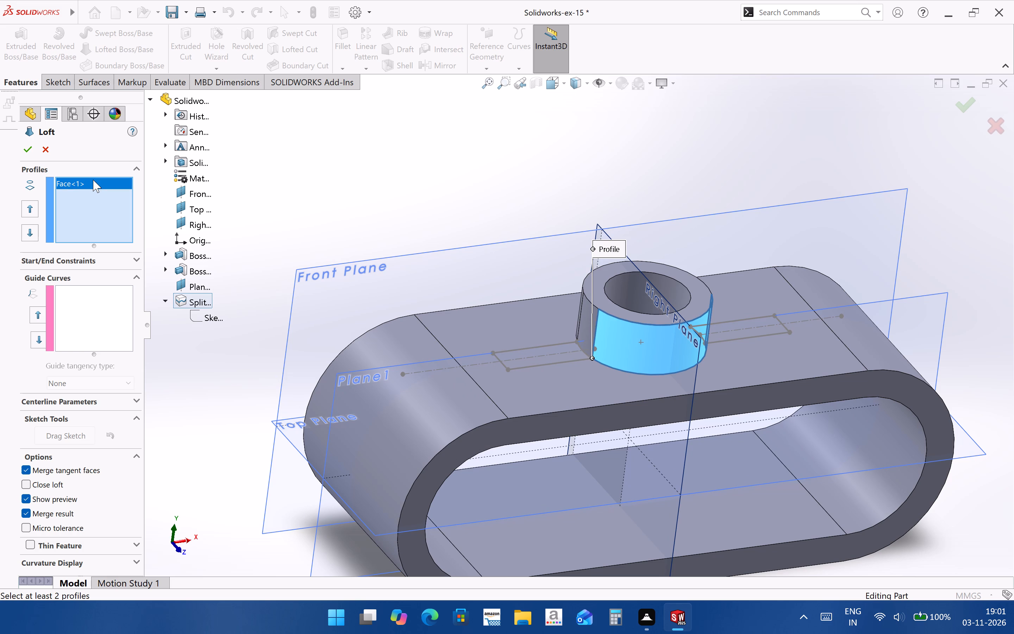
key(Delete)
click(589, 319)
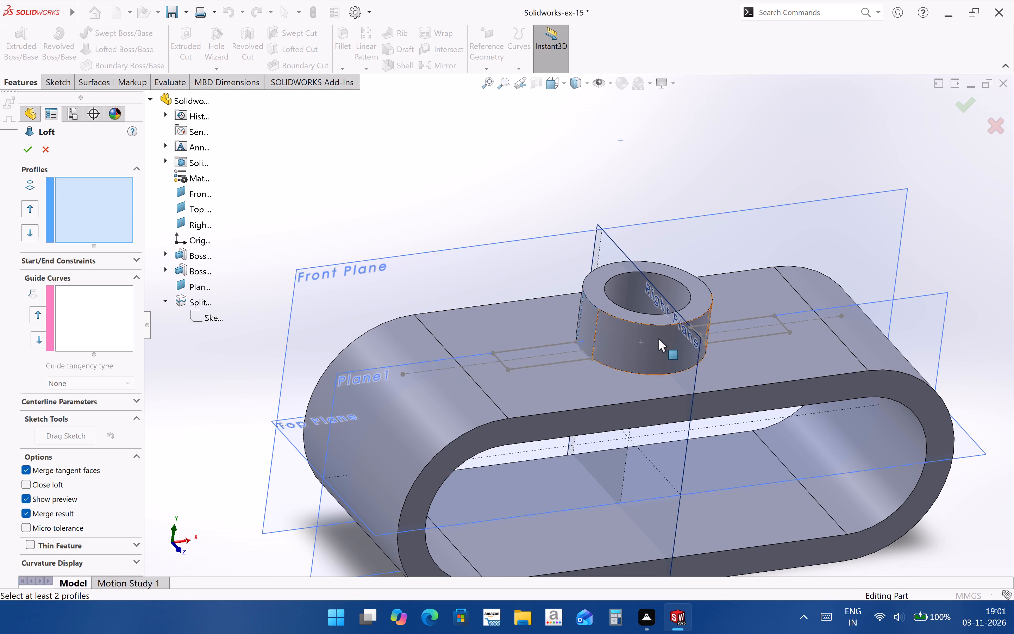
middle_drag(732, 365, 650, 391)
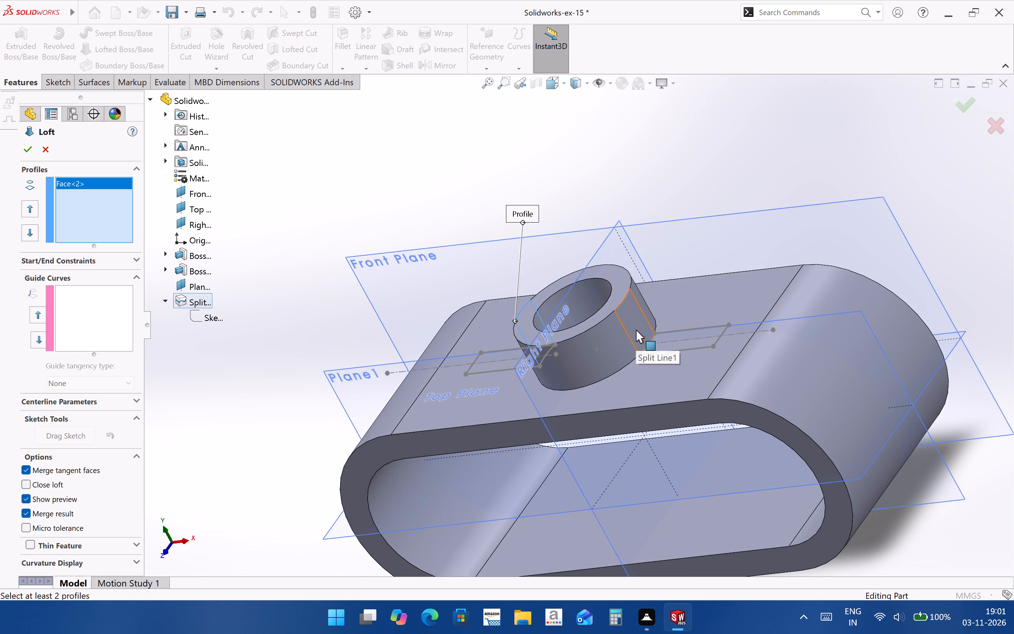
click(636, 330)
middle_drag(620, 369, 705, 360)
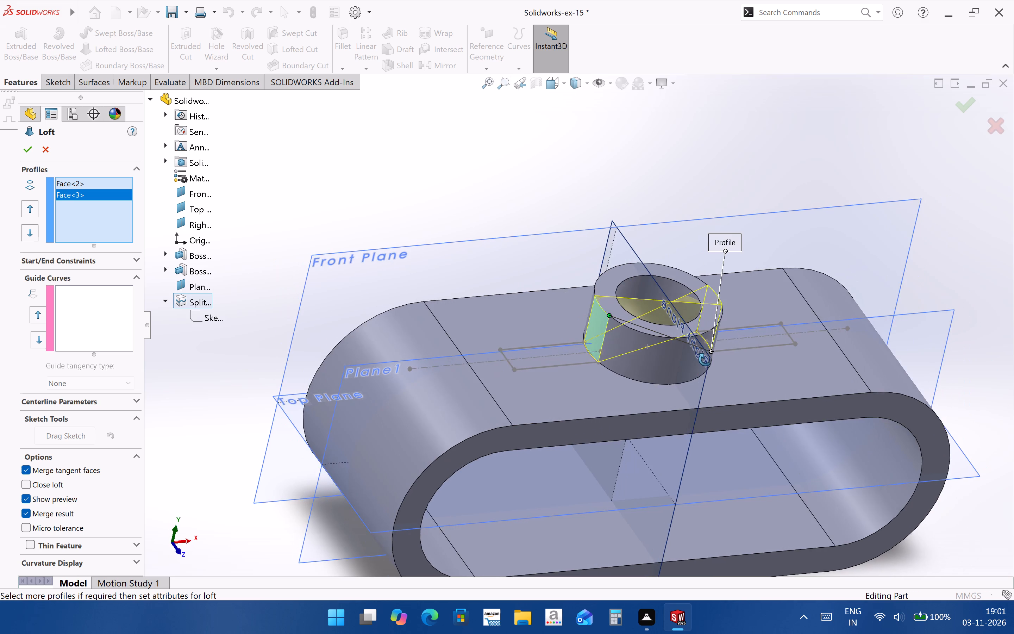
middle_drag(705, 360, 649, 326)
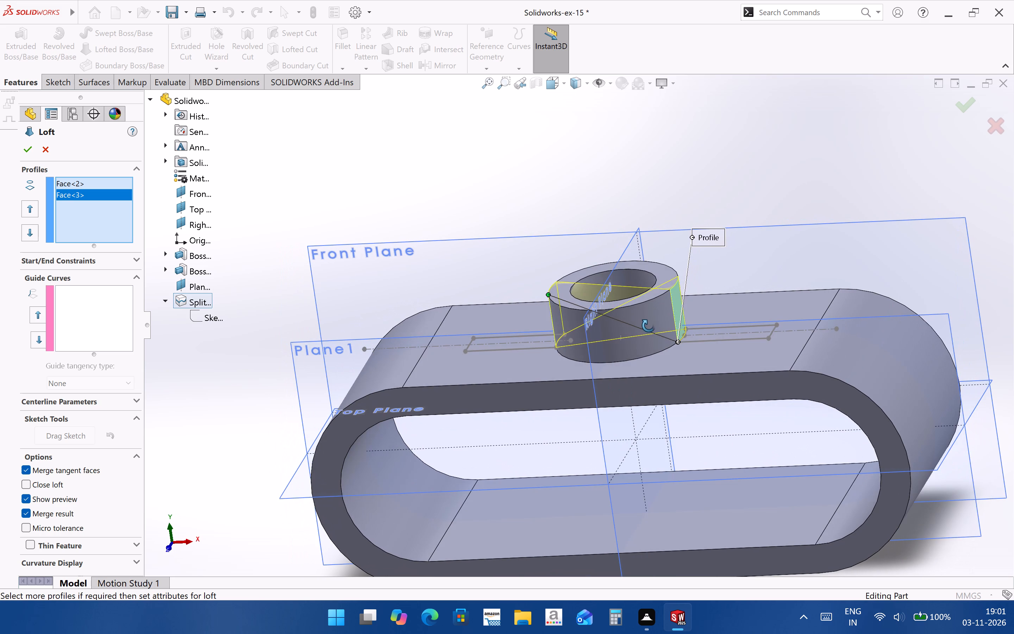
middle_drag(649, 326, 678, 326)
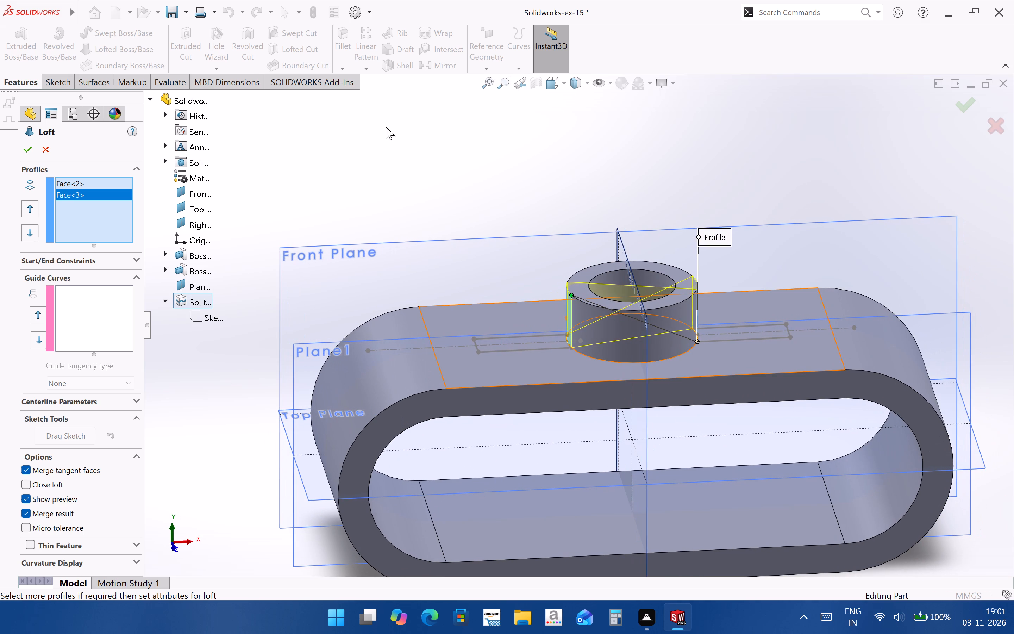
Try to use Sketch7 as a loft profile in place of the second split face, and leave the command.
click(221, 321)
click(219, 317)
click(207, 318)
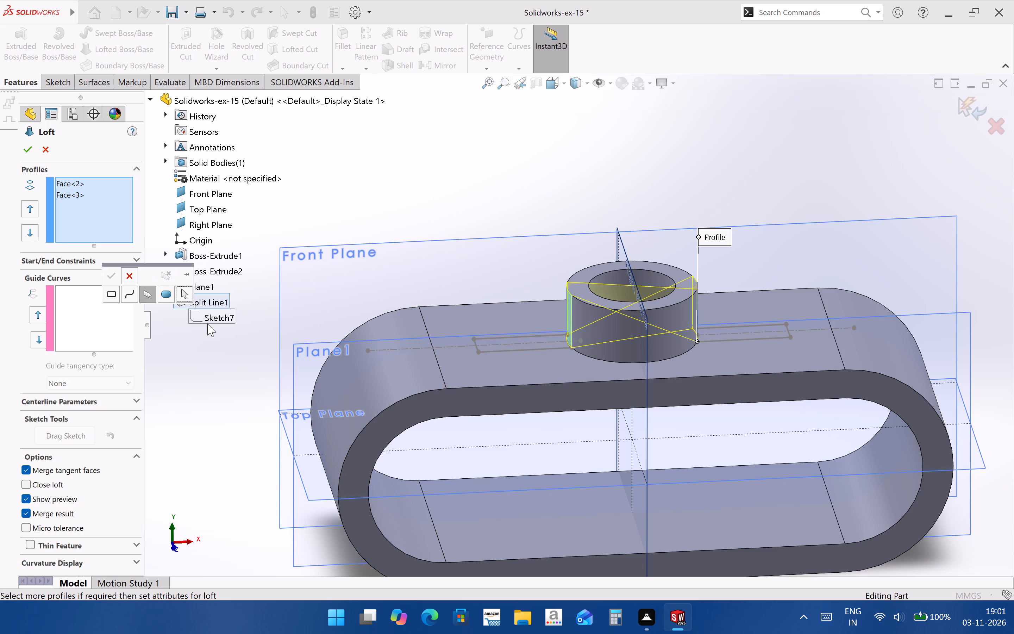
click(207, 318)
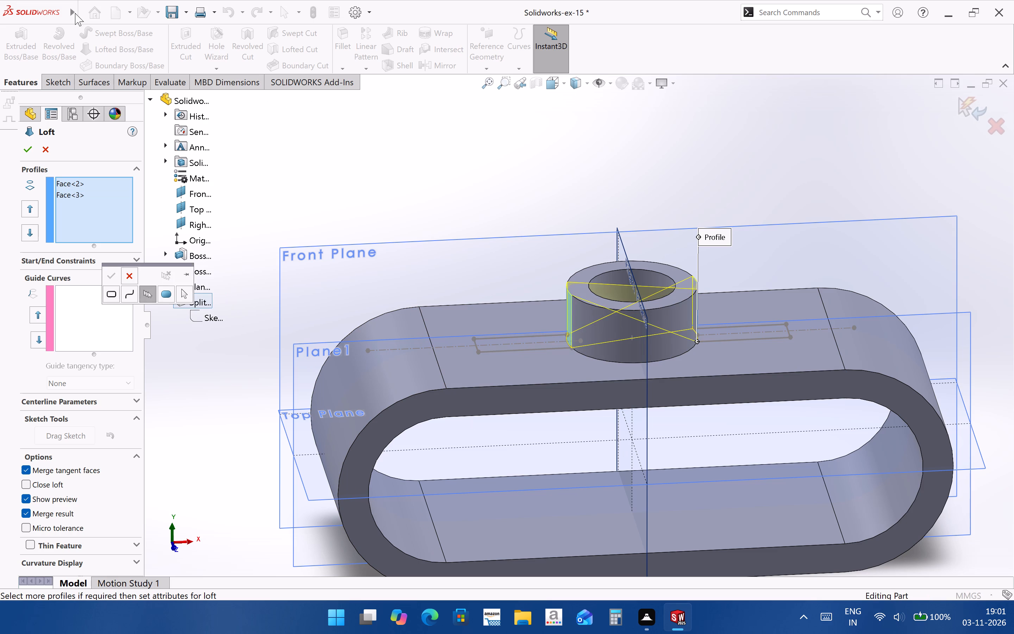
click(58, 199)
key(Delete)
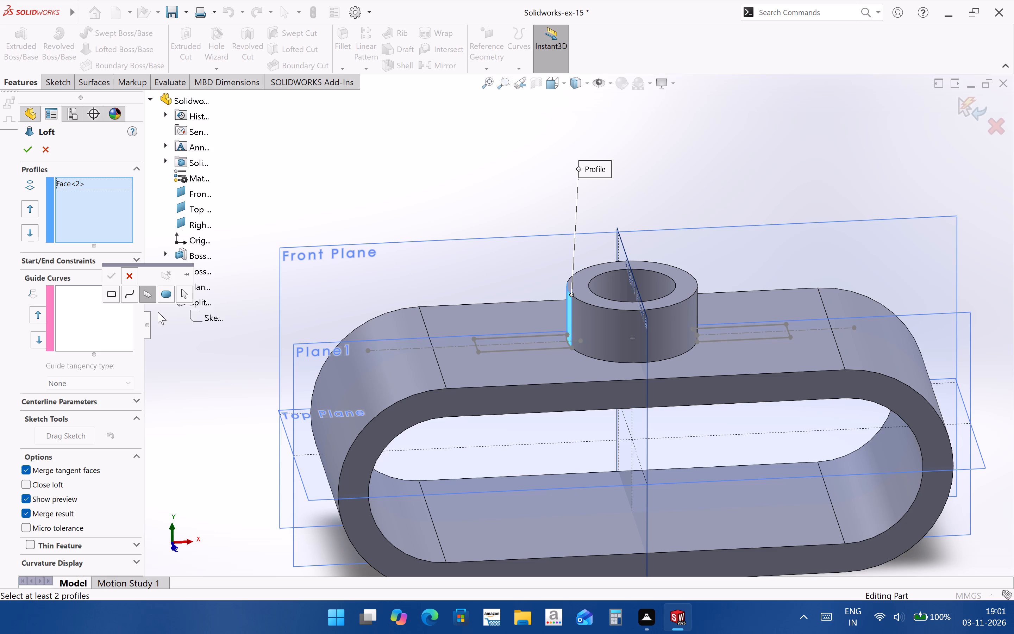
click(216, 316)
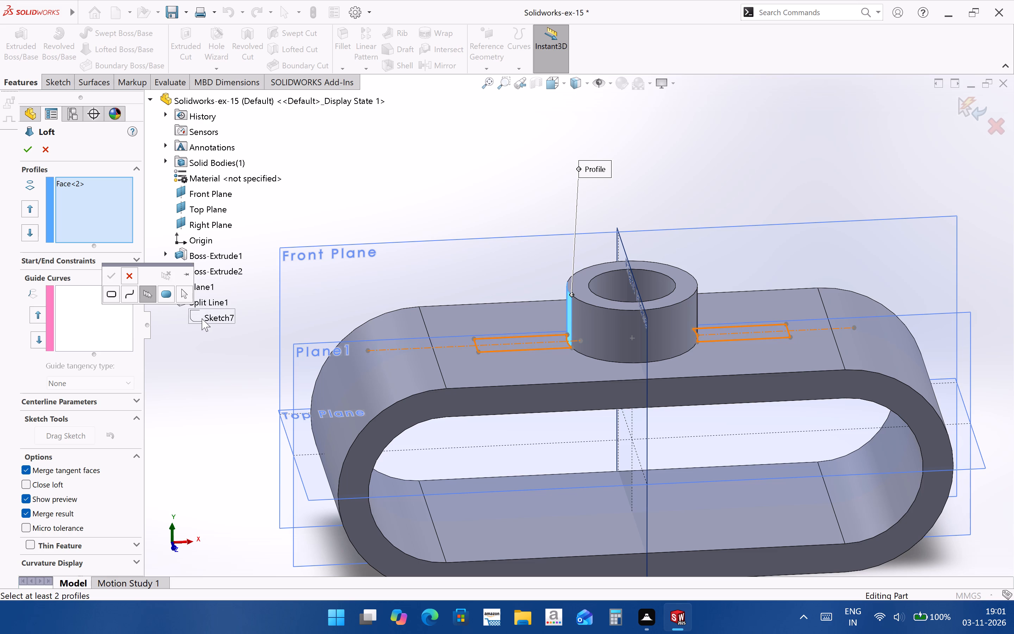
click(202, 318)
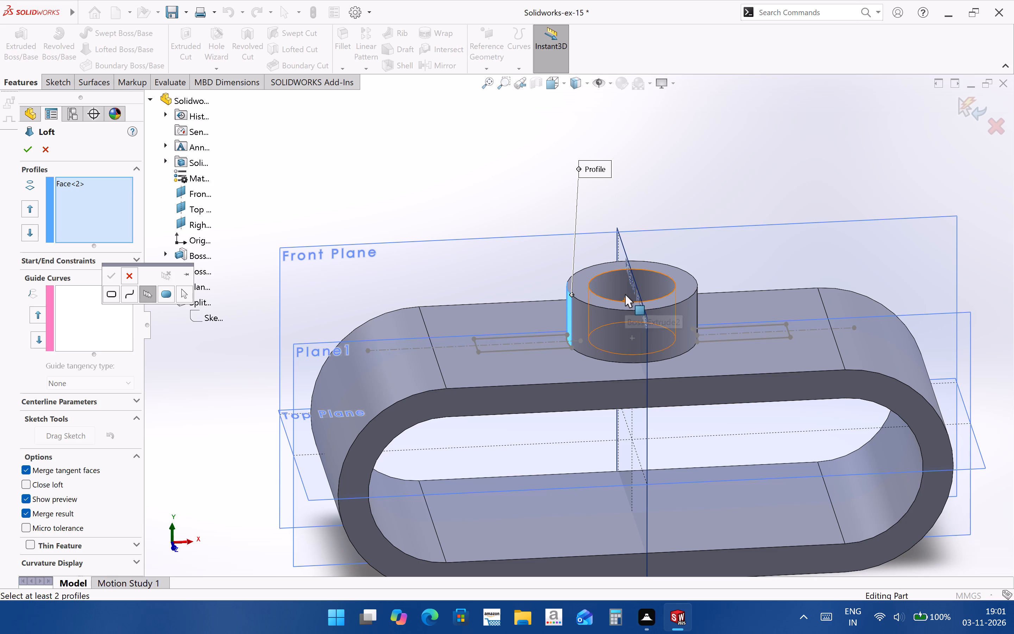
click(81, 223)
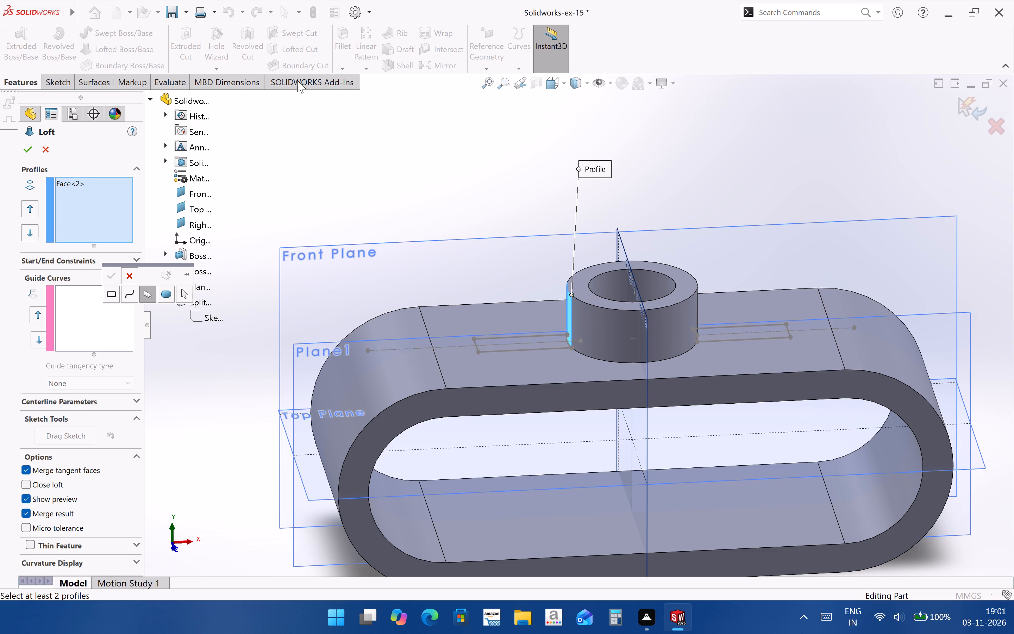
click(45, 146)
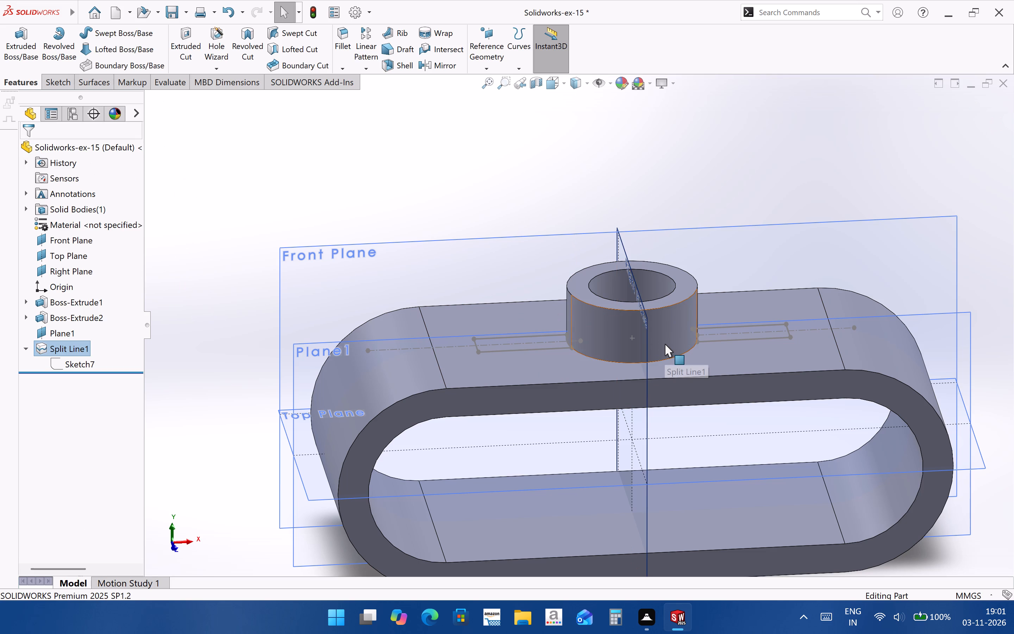
Edit Sketch7 under Split Line1, delete the whole rib outline on the boss's +X side, and exit the sketch.
click(75, 369)
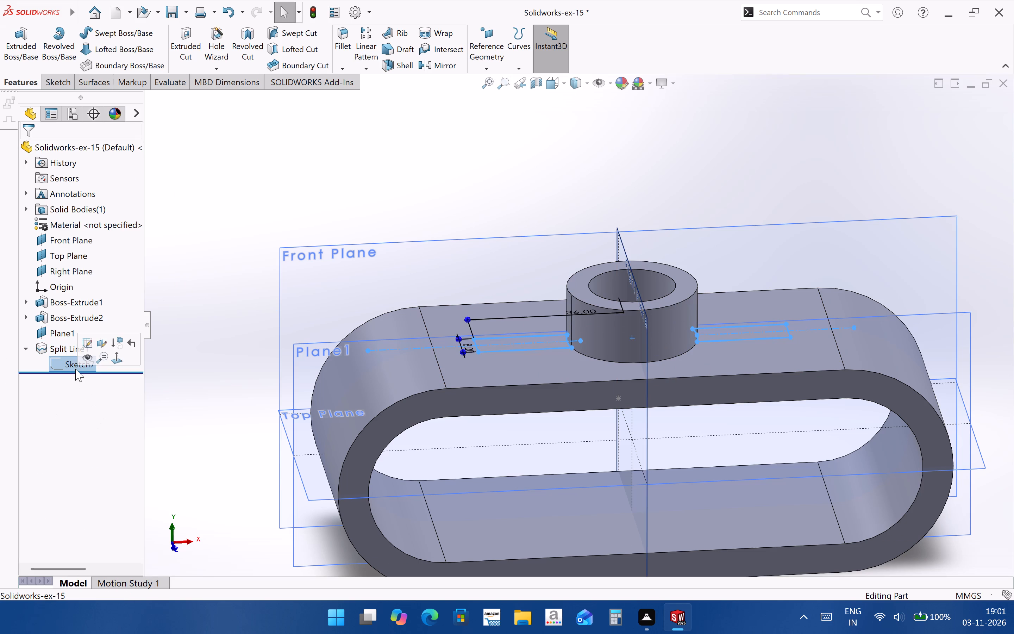
click(81, 344)
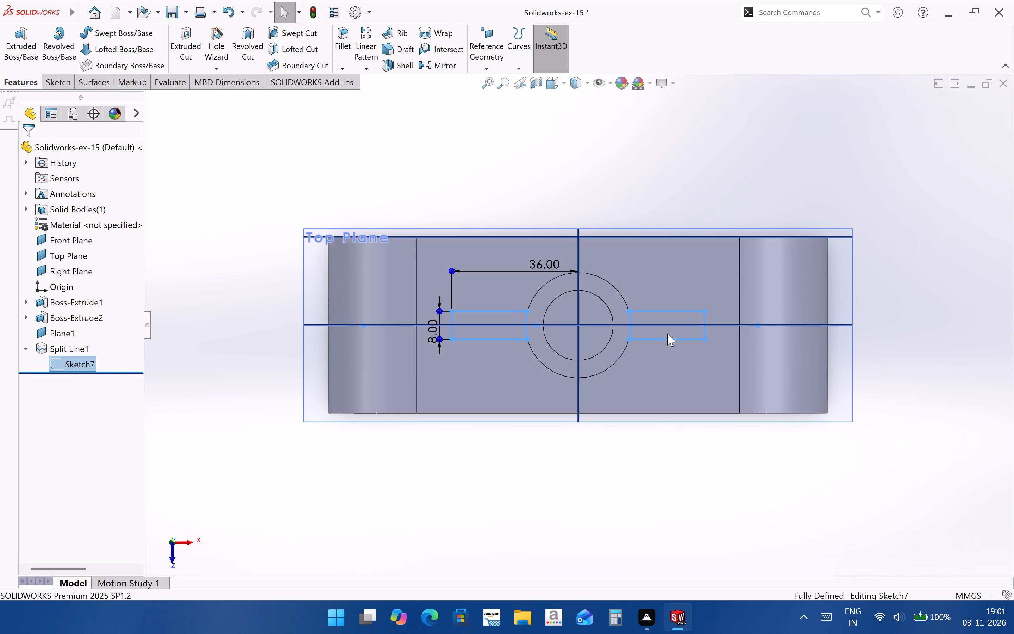
drag(699, 285, 611, 379)
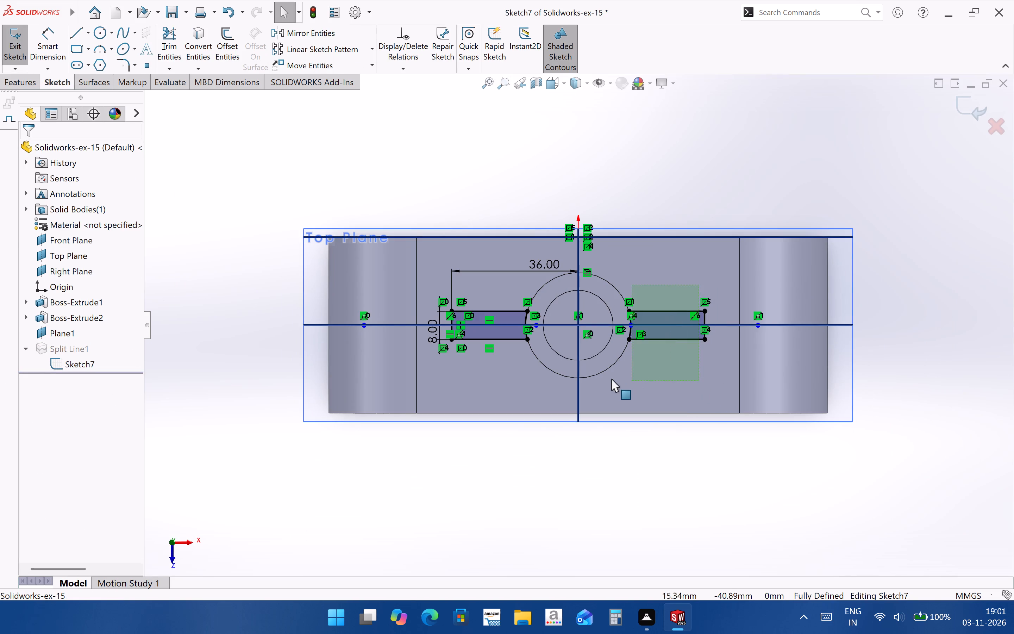
drag(611, 379, 600, 378)
key(Delete)
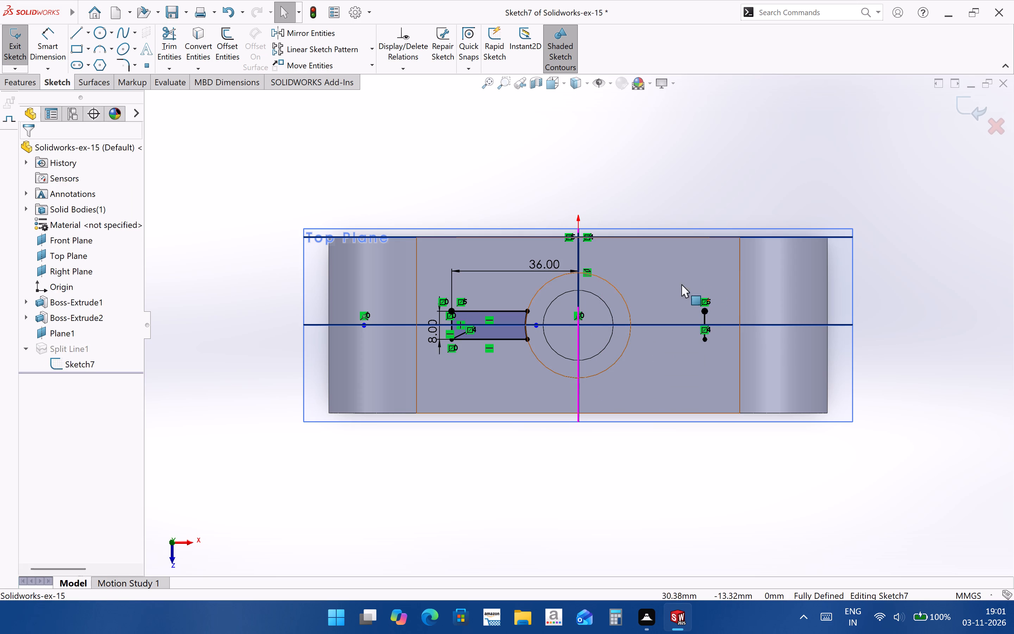
drag(681, 284, 732, 364)
key(Delete)
middle_drag(698, 374, 652, 304)
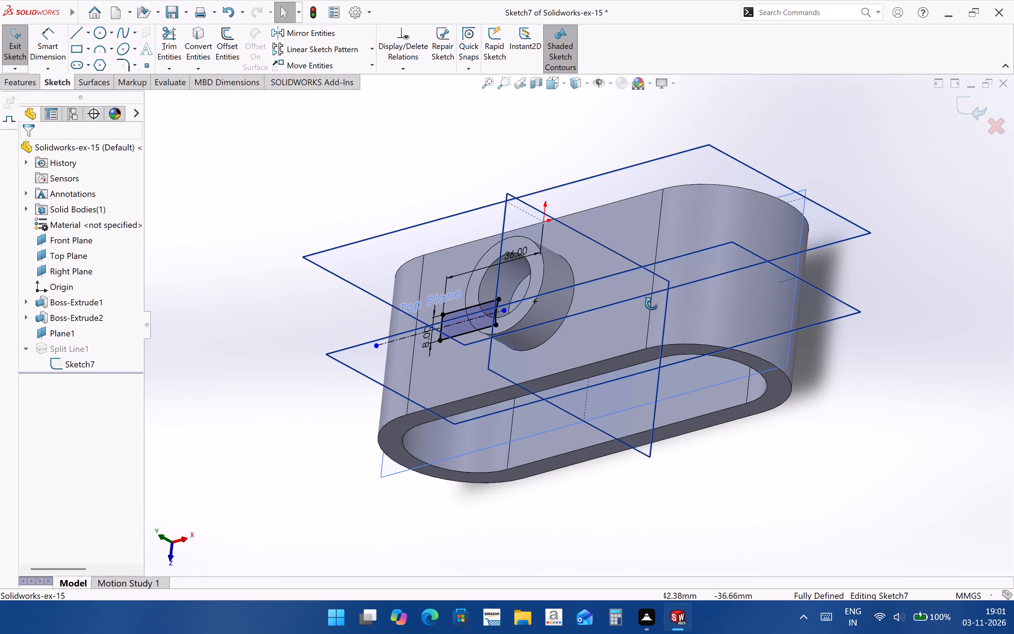
middle_drag(652, 304, 696, 234)
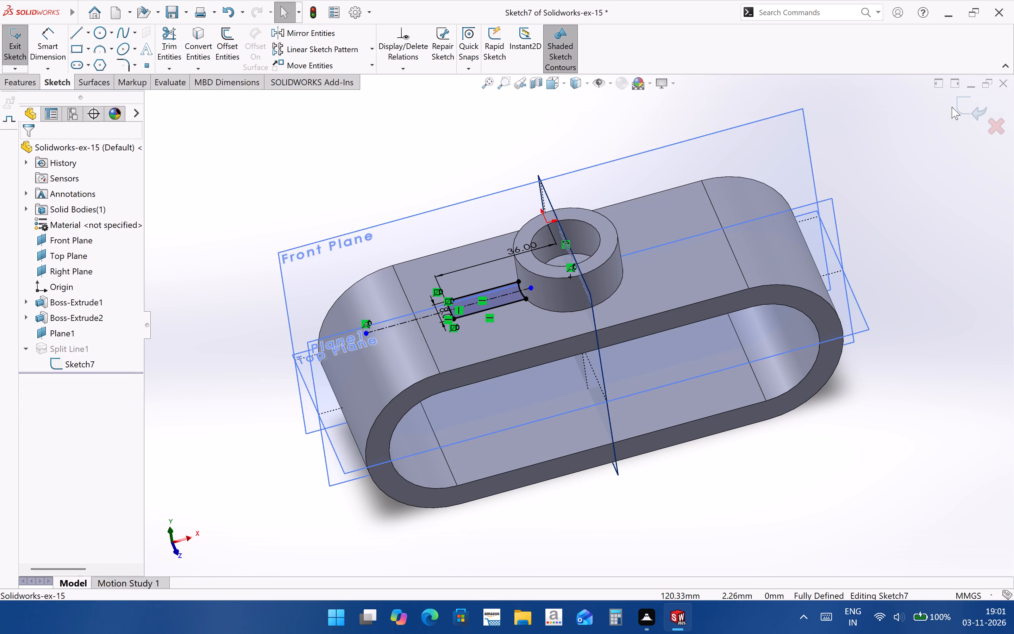
click(964, 105)
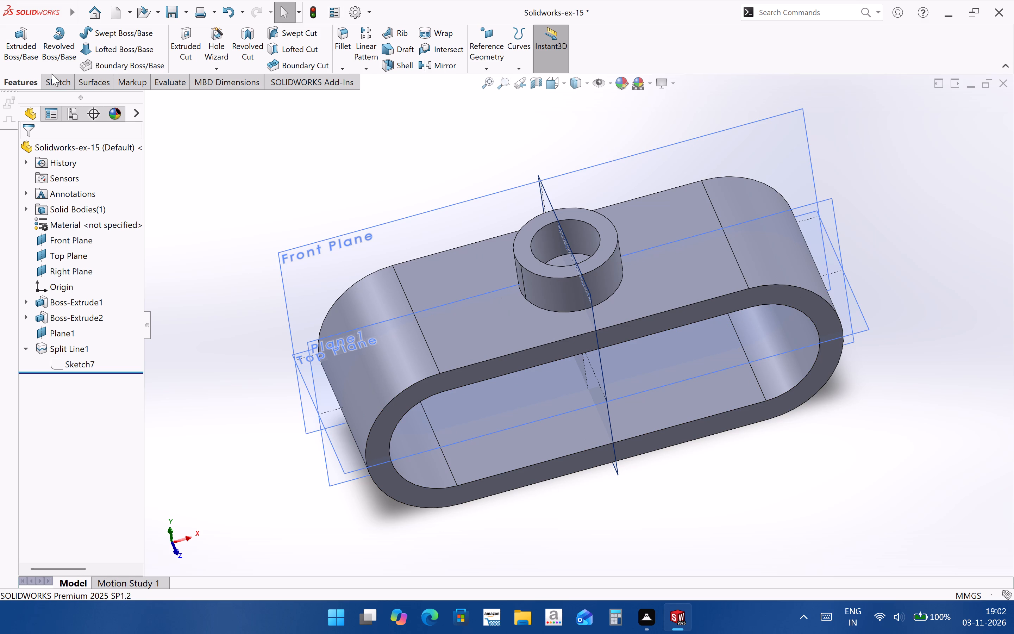
Start a loft with the narrow split face on the boss's -X side and Sketch7 as profiles, and try to create it.
click(86, 52)
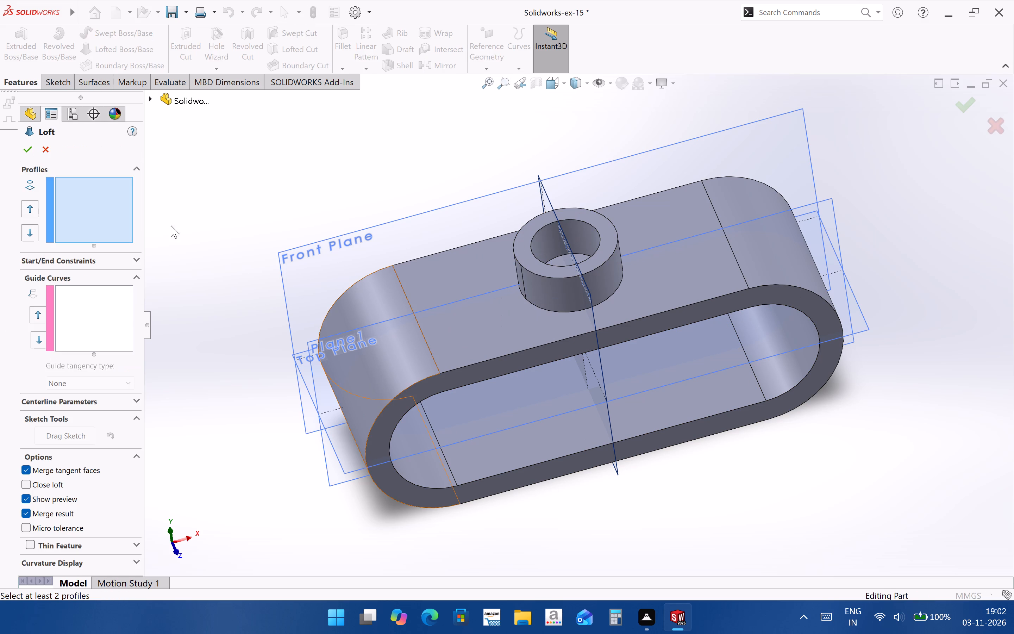
middle_drag(527, 318, 546, 262)
click(537, 253)
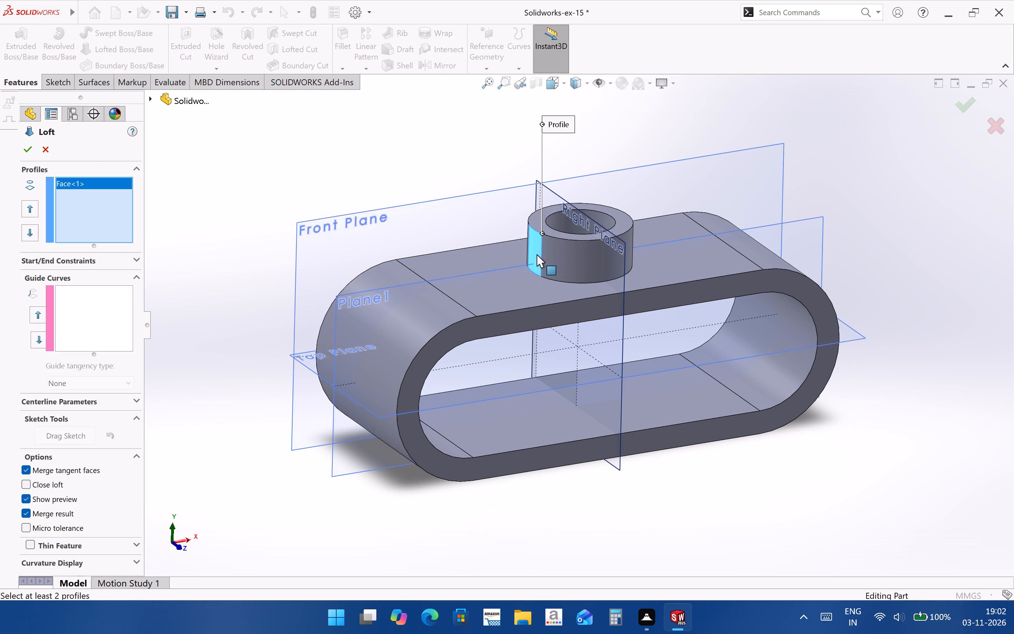
click(354, 119)
click(152, 100)
click(188, 302)
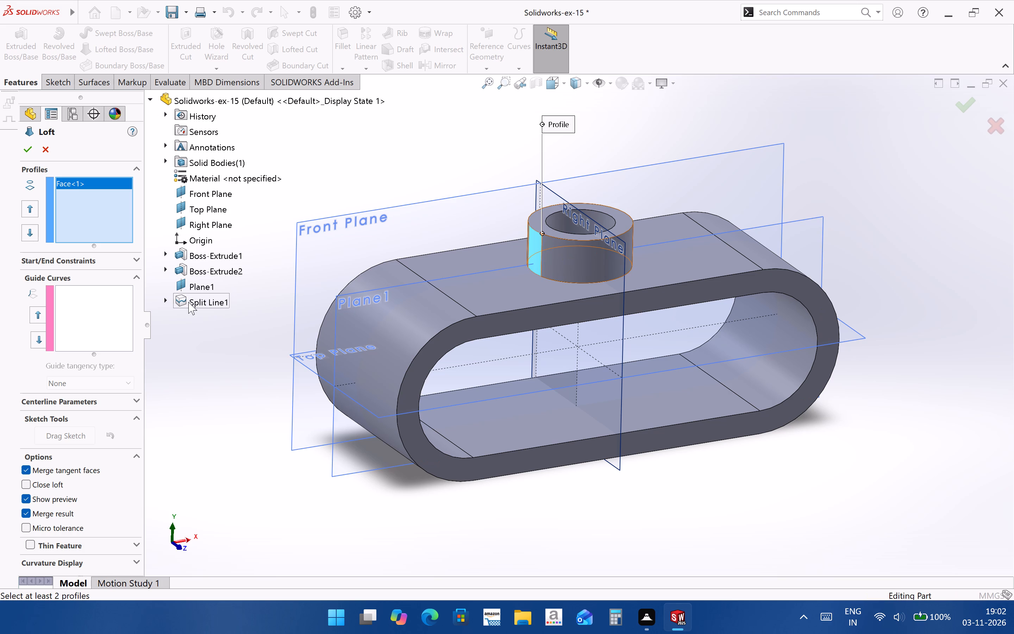
click(198, 303)
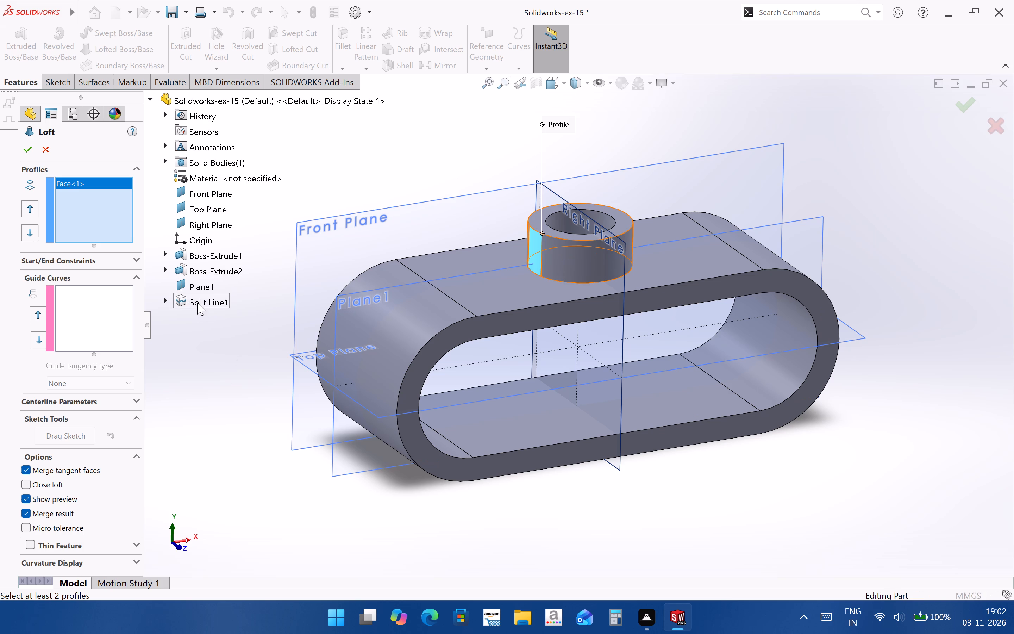
click(166, 300)
click(223, 318)
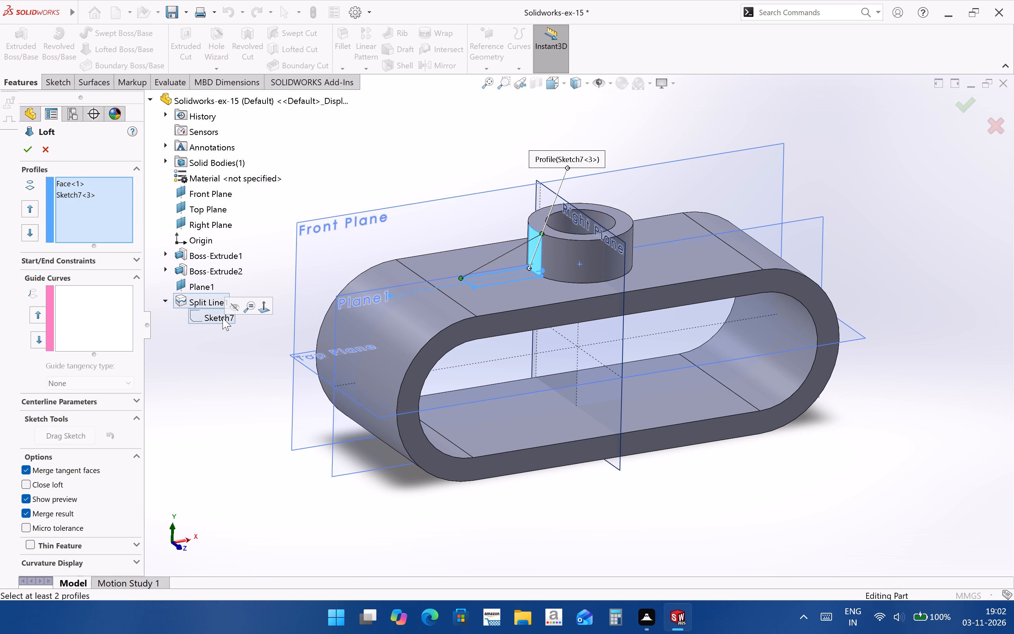
scroll(526, 249, down, 3)
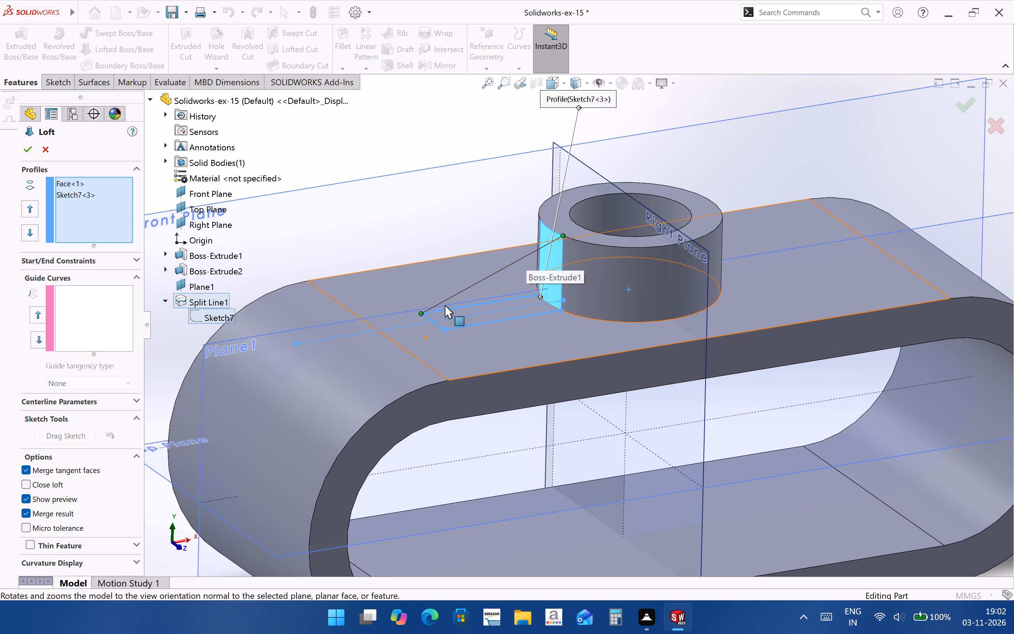
middle_drag(486, 313, 588, 397)
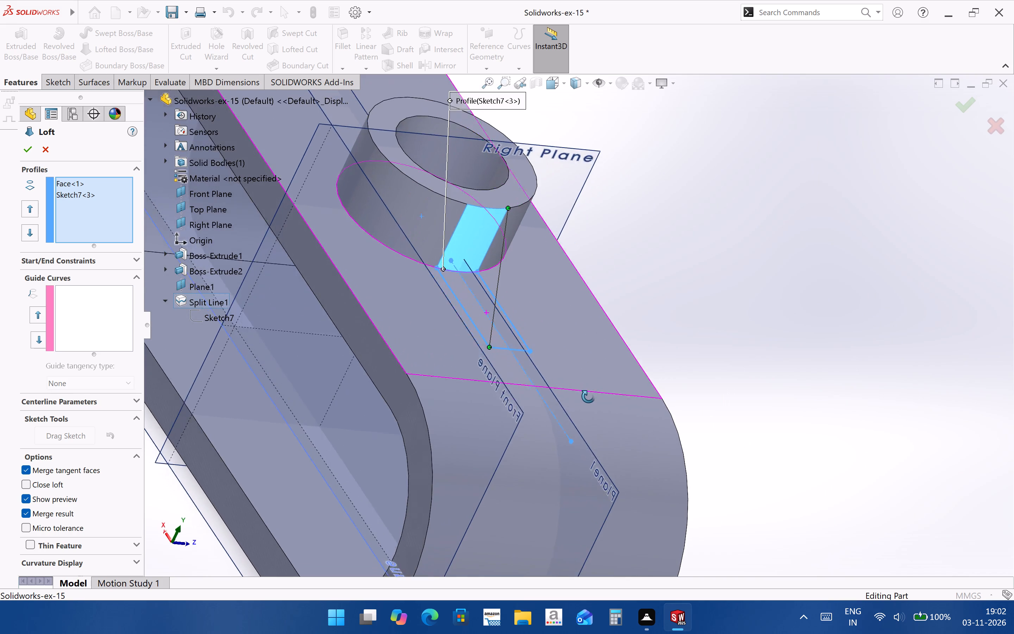
middle_drag(588, 397, 475, 406)
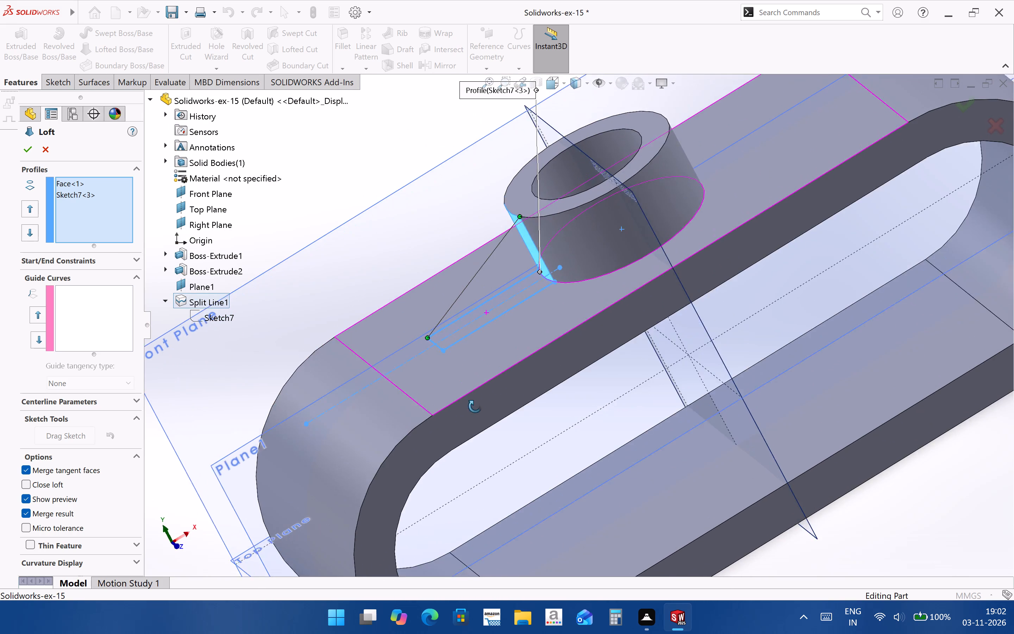
middle_drag(475, 406, 628, 346)
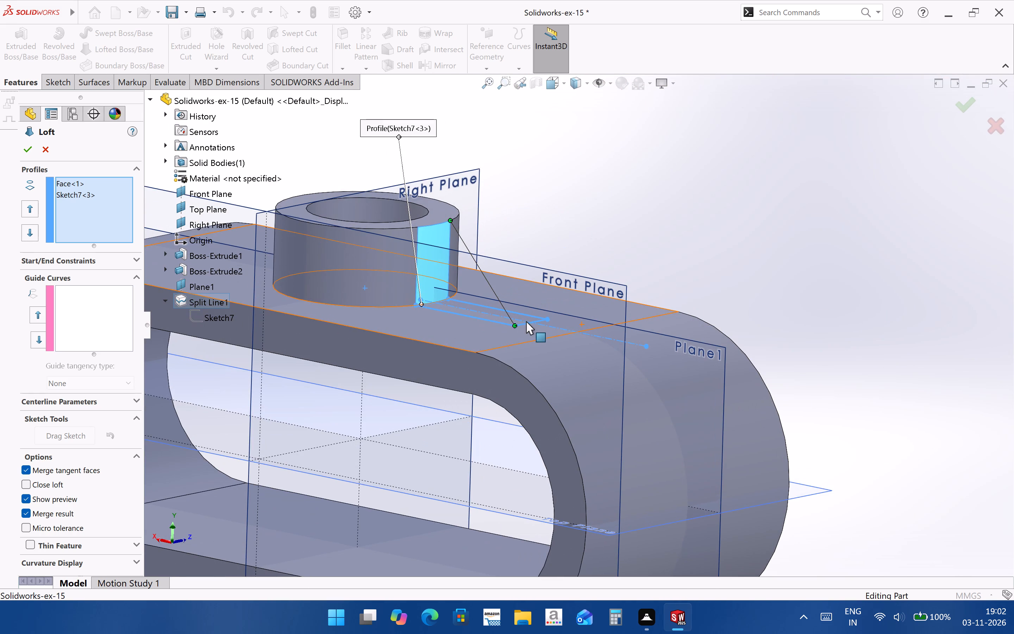
scroll(484, 303, down, 2)
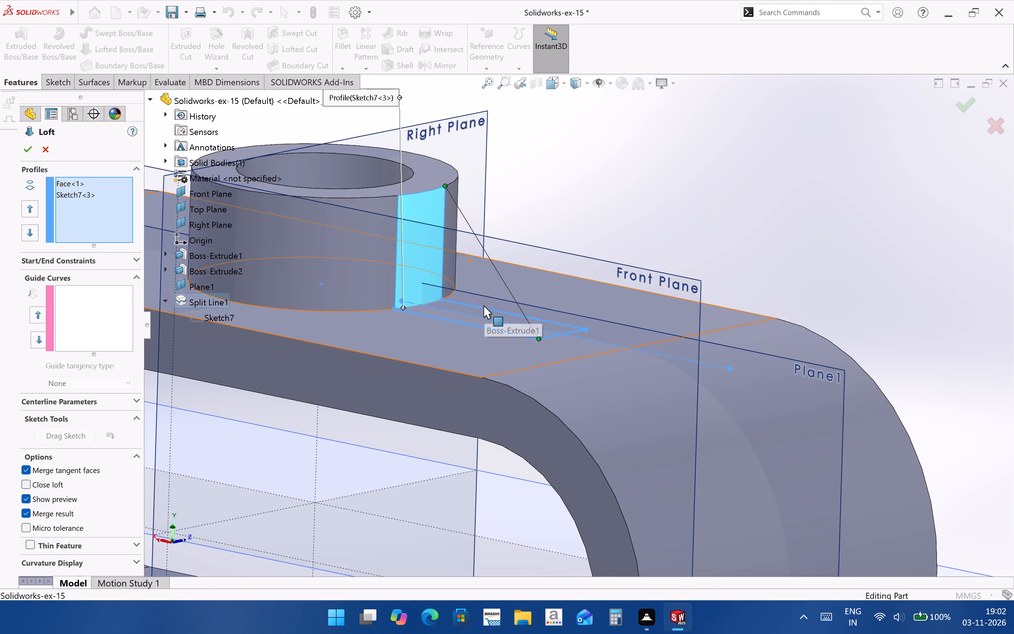
click(969, 108)
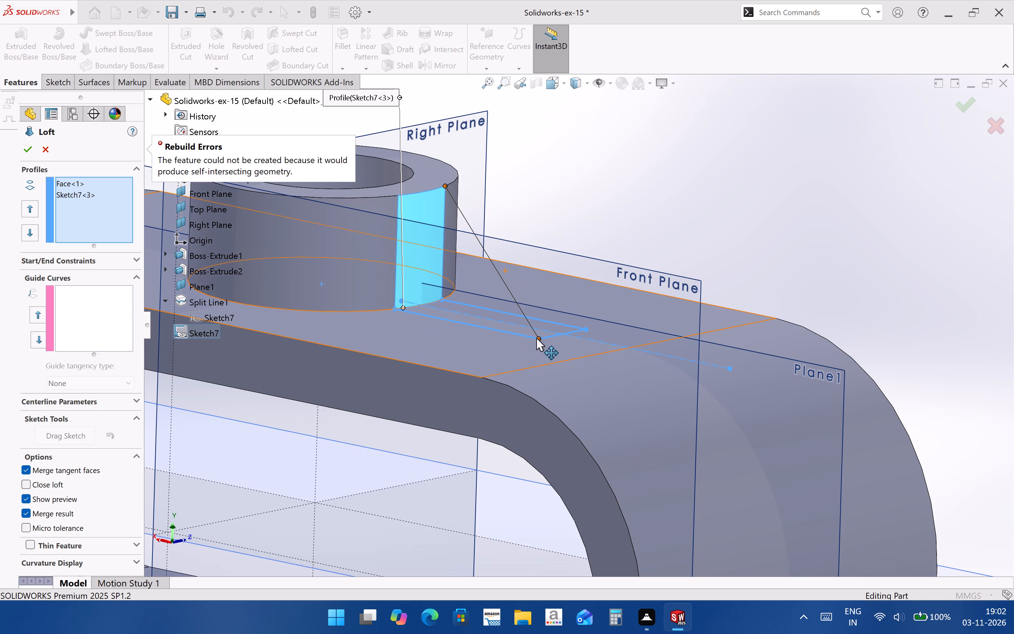
Move the loft connector on Sketch7 to the outline's far corner matching the split face's upper corner, and create the sloping rib.
drag(538, 338, 432, 301)
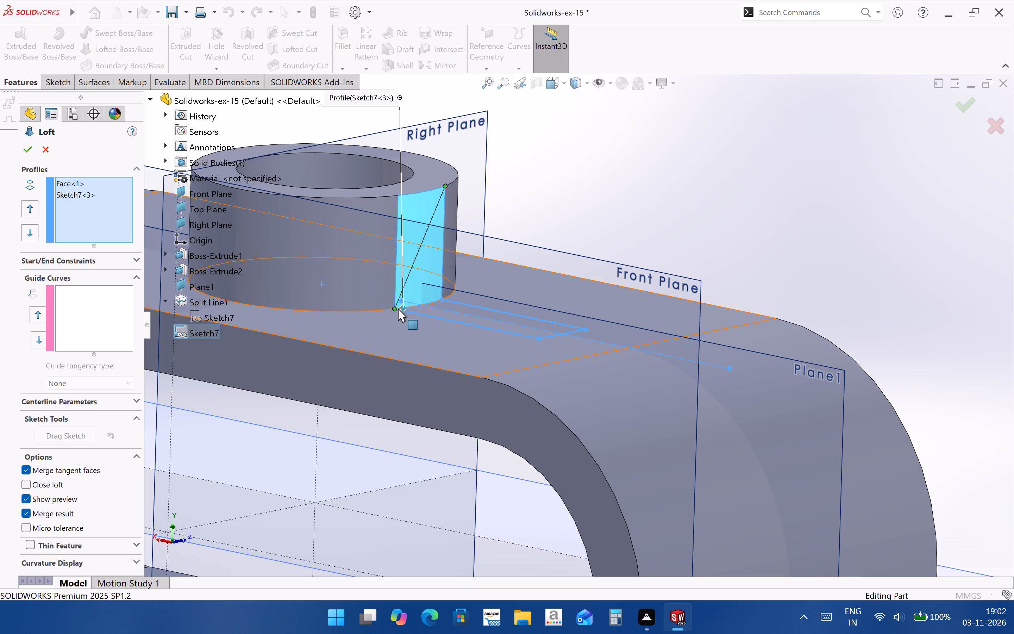
drag(395, 307, 447, 297)
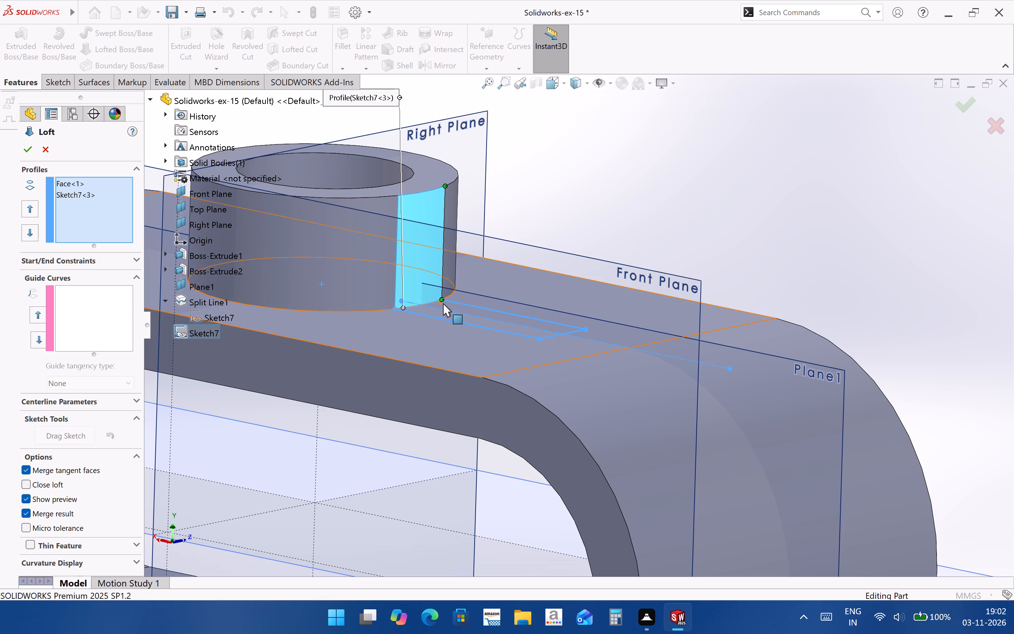
drag(441, 300, 490, 319)
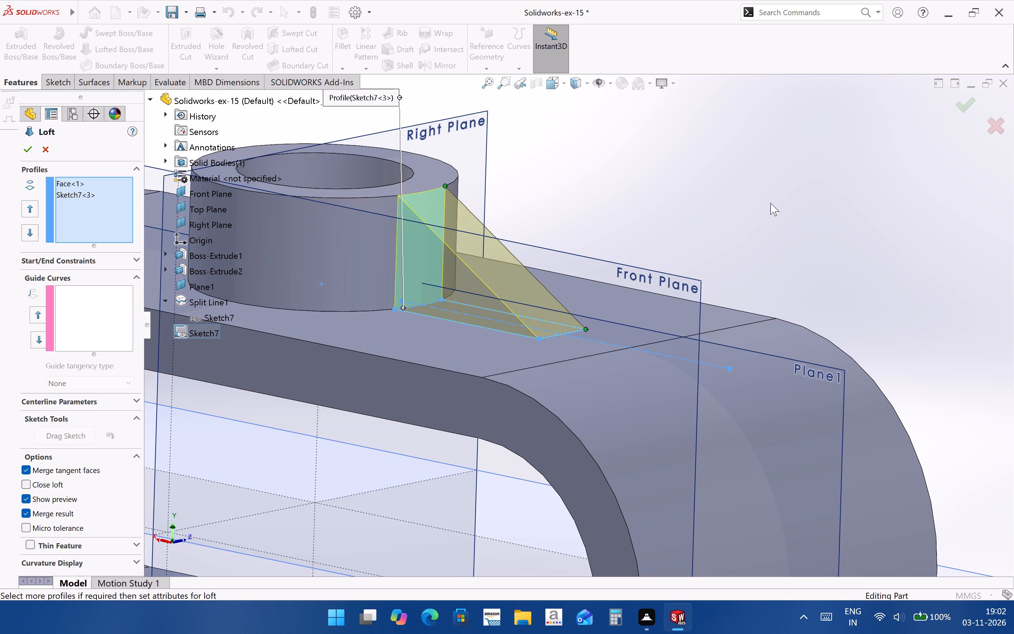
middle_drag(524, 320, 341, 368)
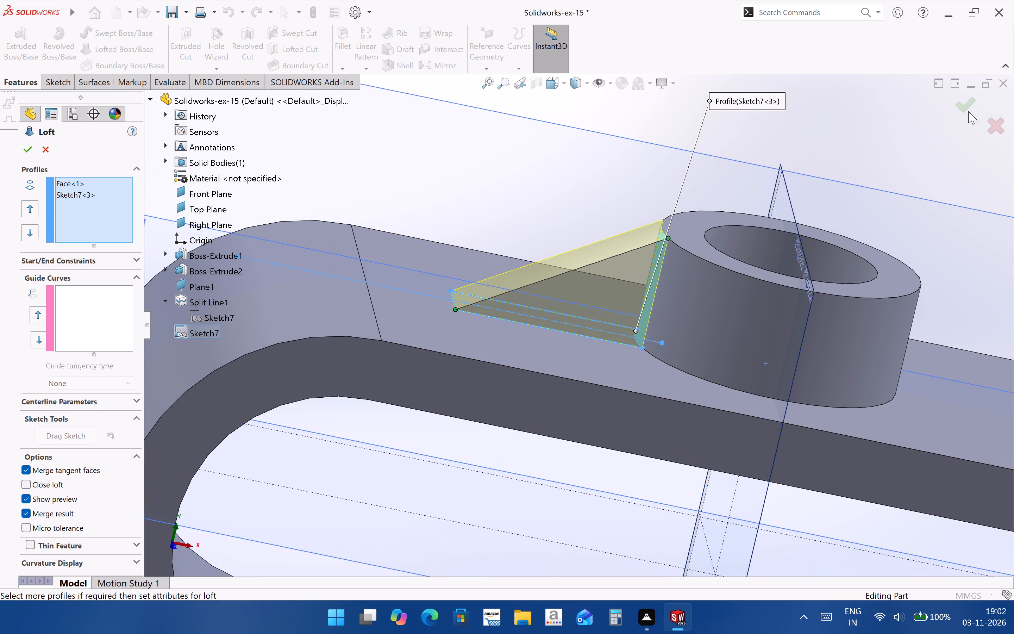
click(966, 108)
click(697, 138)
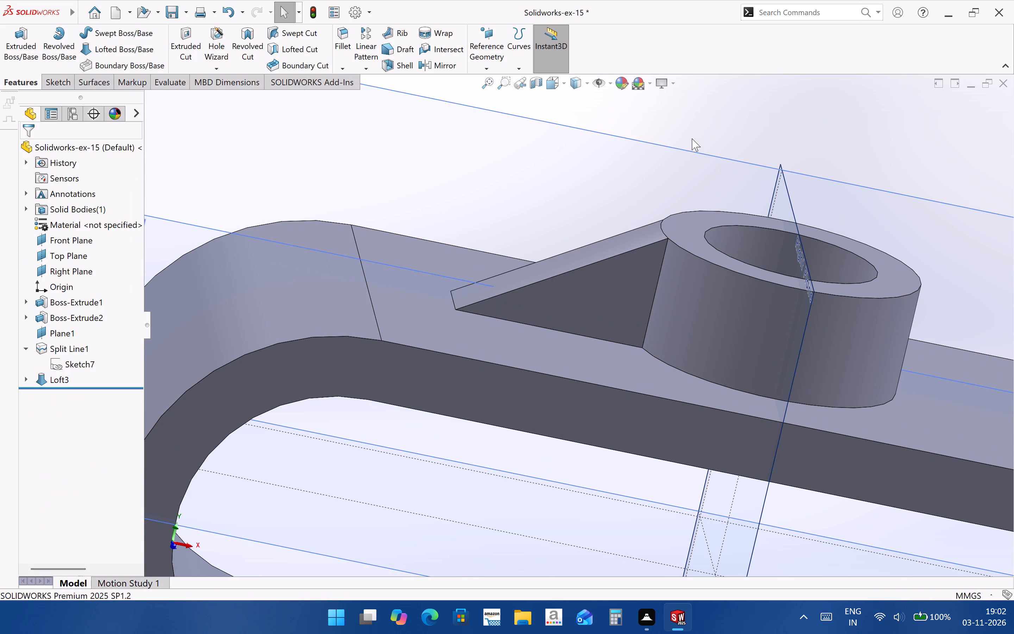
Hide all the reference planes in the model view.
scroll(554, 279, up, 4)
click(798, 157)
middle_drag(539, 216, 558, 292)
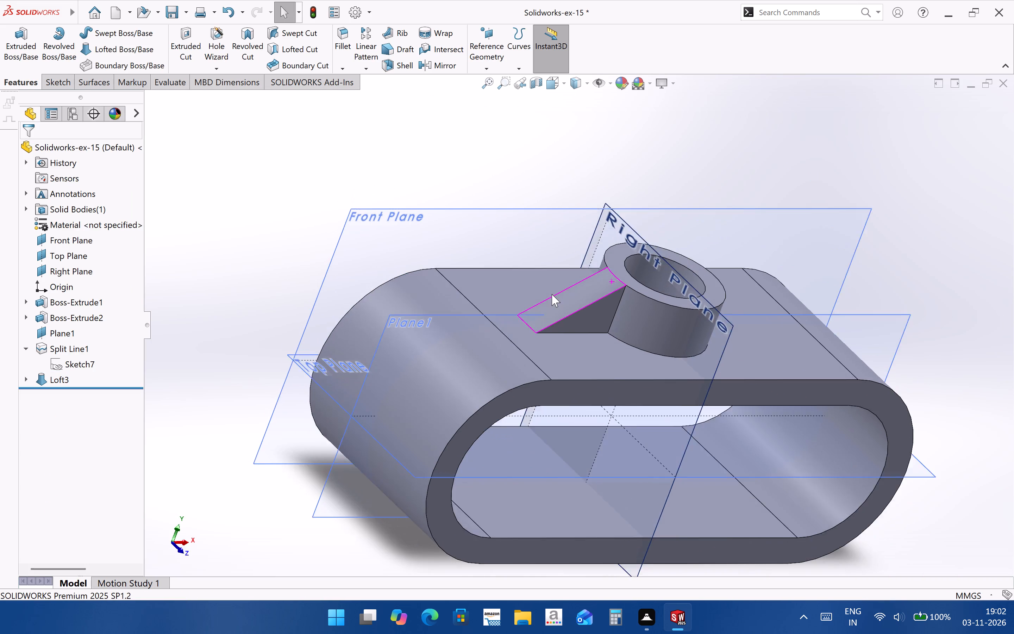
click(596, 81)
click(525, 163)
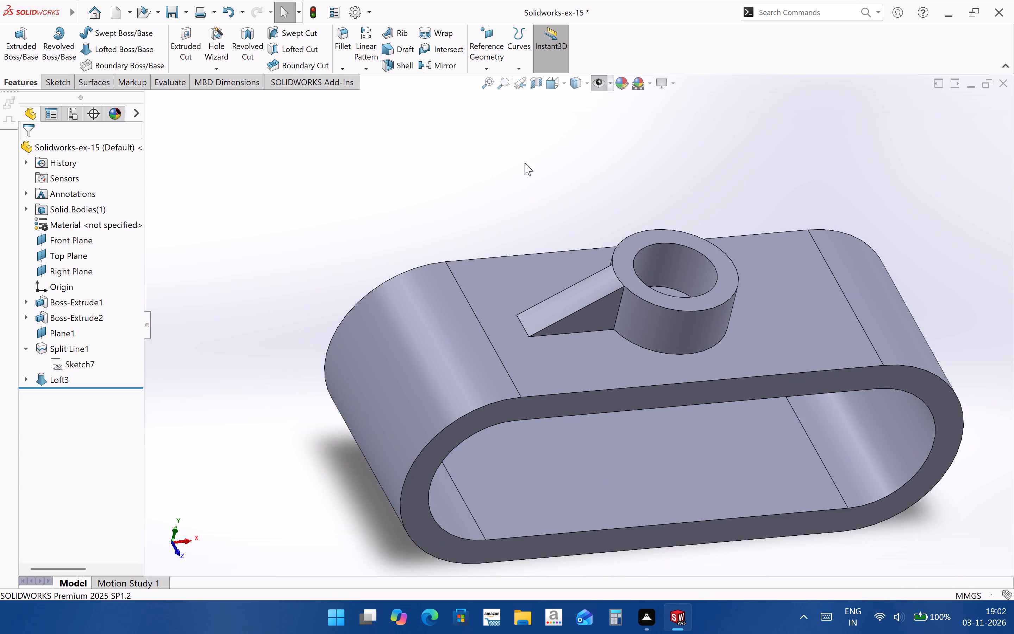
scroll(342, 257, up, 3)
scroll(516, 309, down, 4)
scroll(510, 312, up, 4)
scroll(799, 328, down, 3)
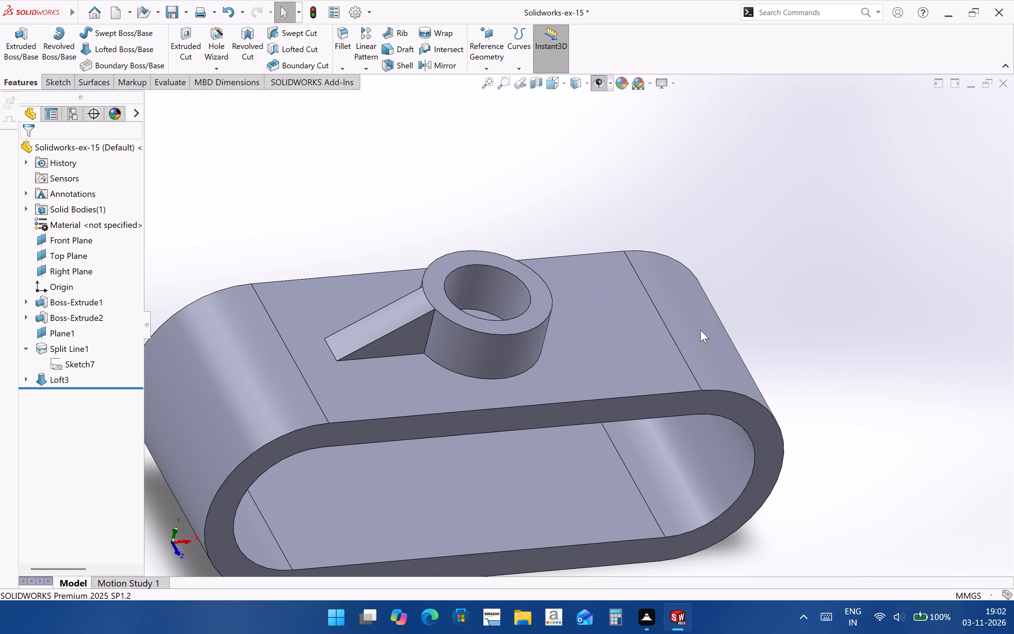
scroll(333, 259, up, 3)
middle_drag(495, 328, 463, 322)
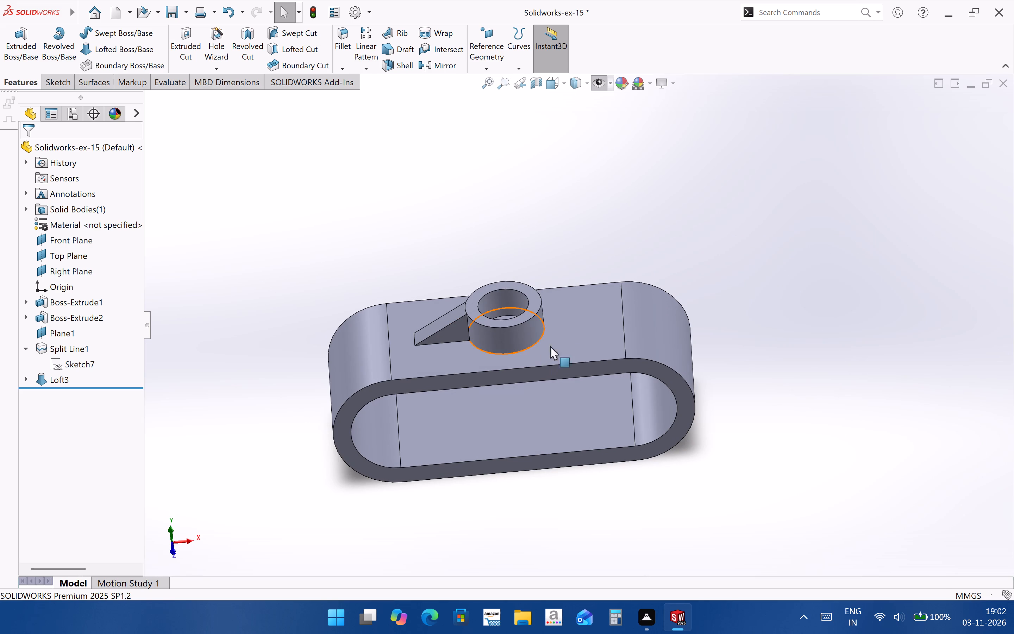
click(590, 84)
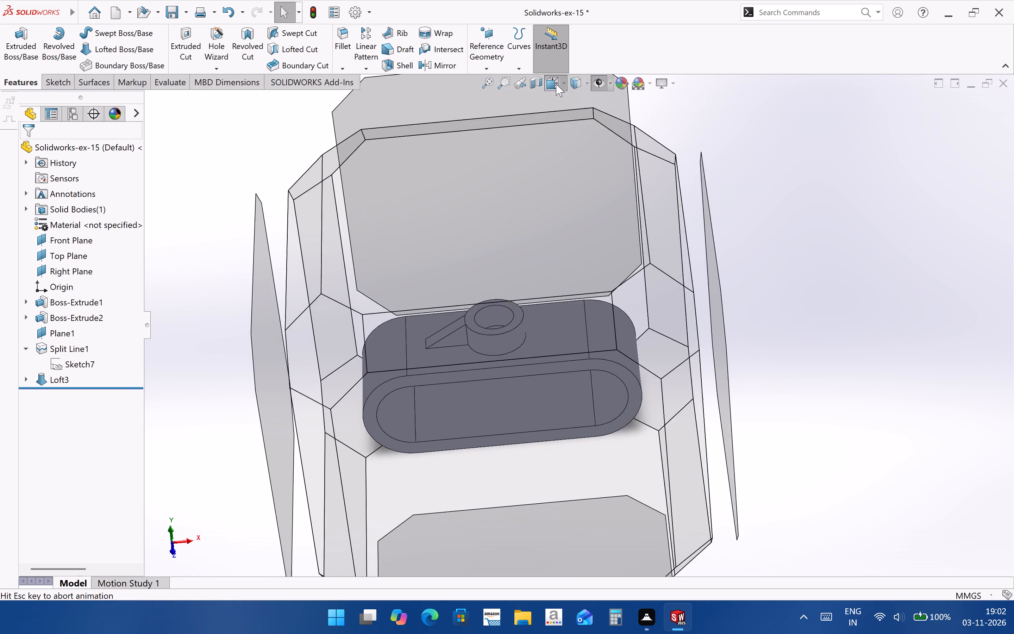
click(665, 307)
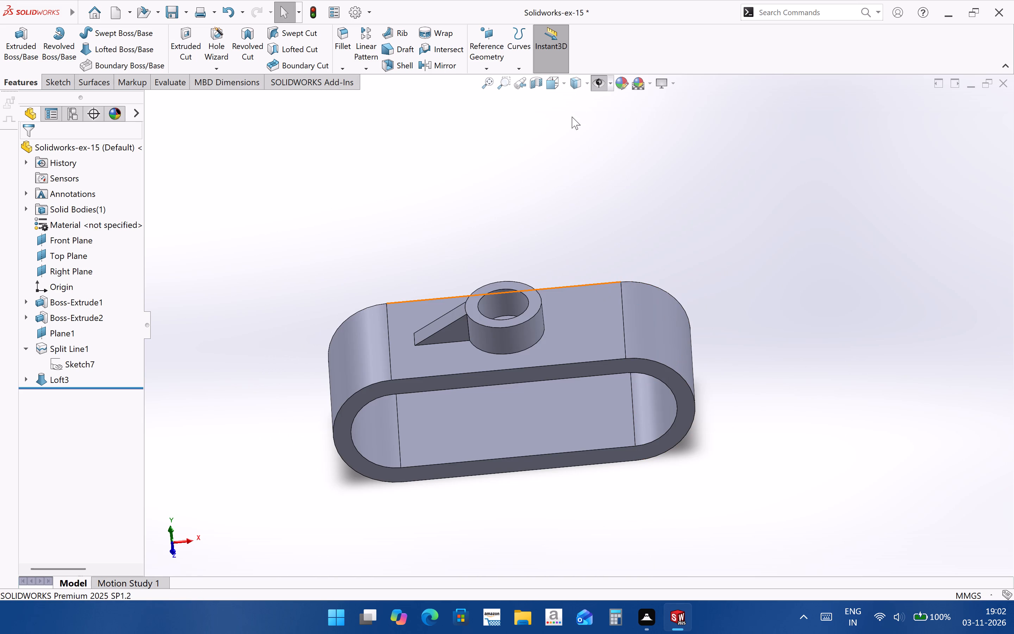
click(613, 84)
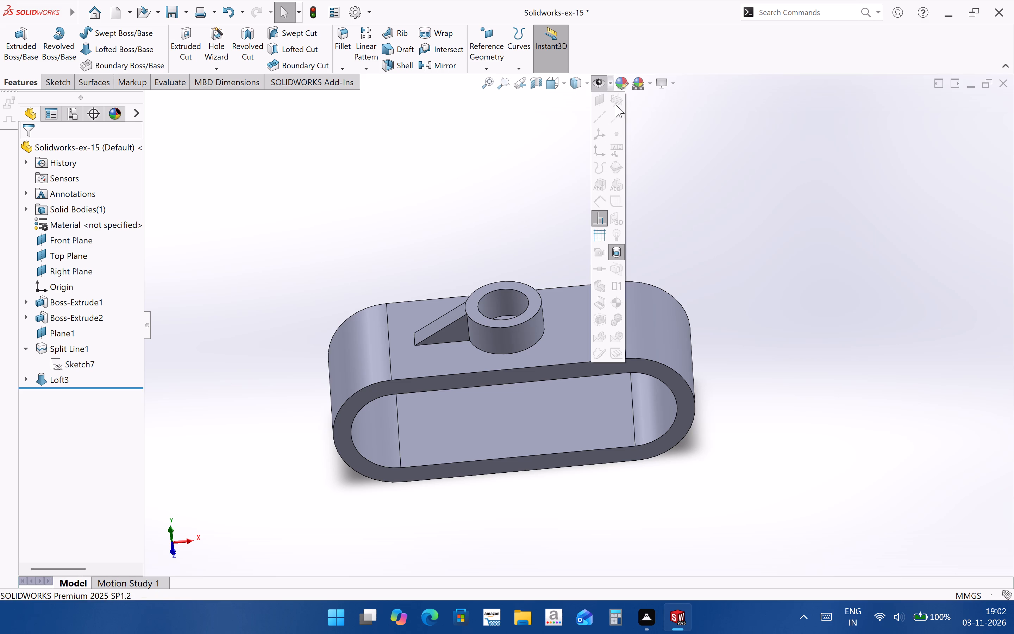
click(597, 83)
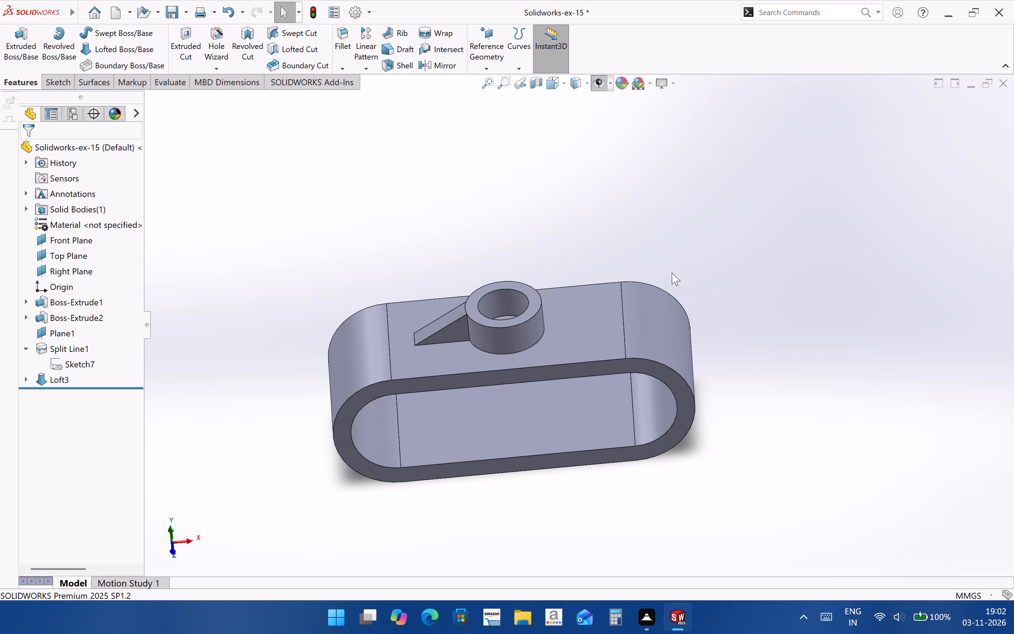
Set up a mirror of the lofted rib, show the reference planes again, and try to mirror it about the Right Plane.
click(48, 385)
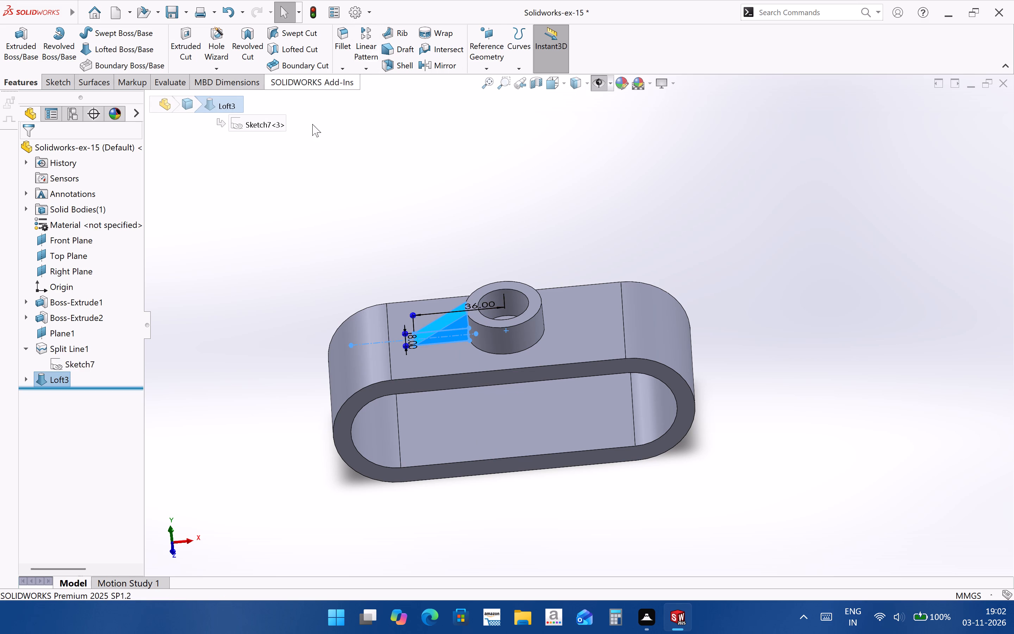
scroll(469, 415, down, 3)
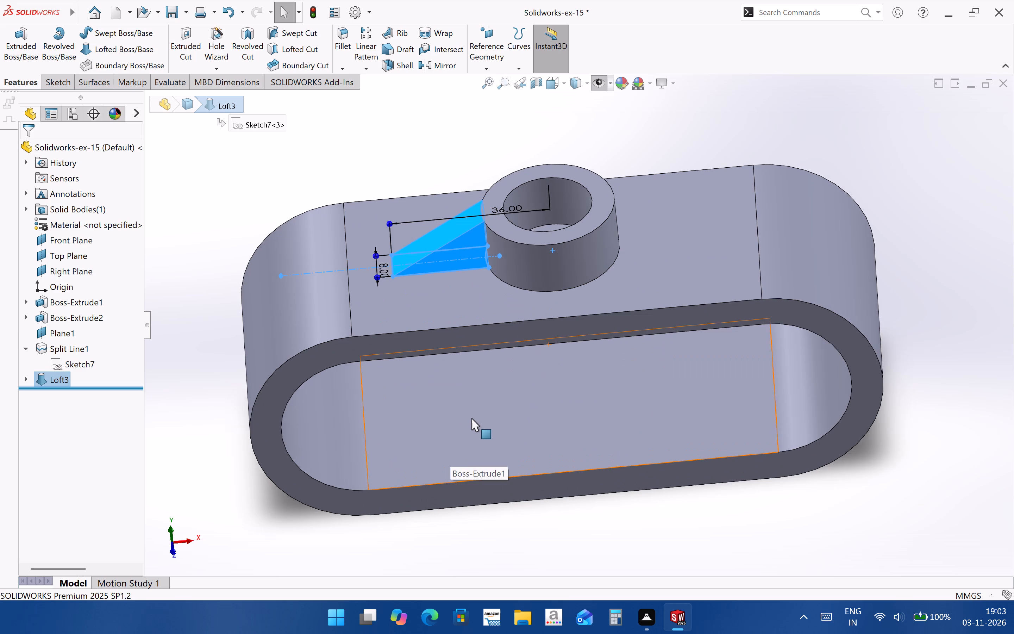
middle_drag(472, 417, 479, 414)
click(434, 67)
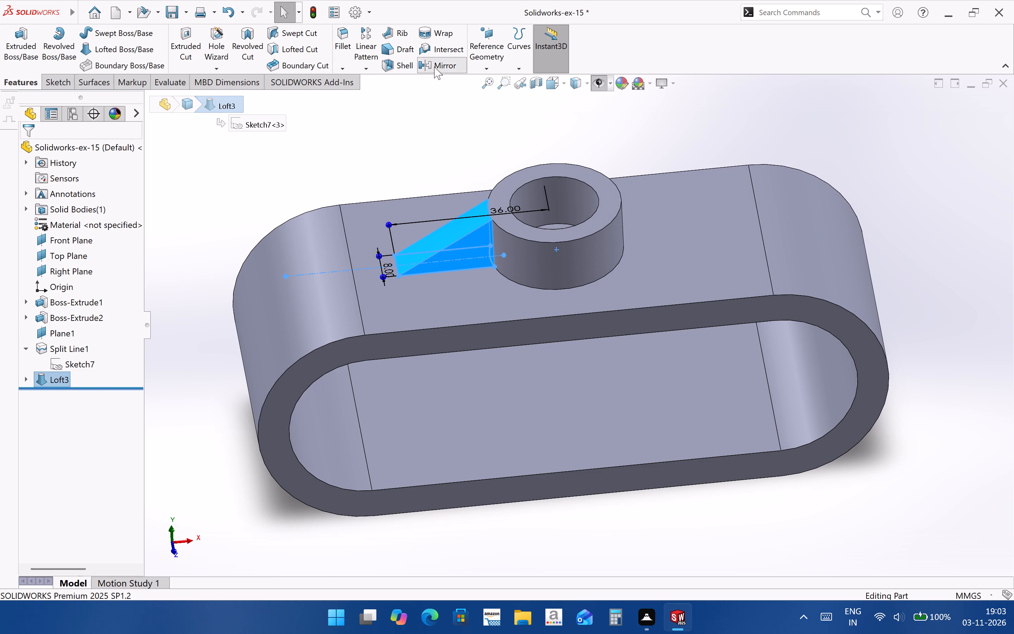
click(590, 85)
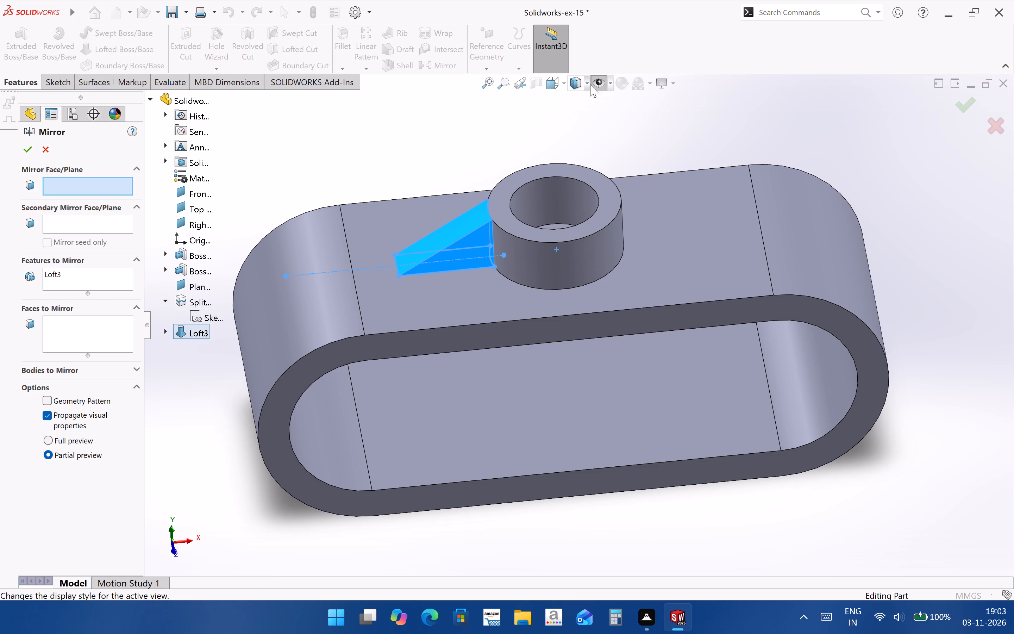
click(600, 82)
click(607, 82)
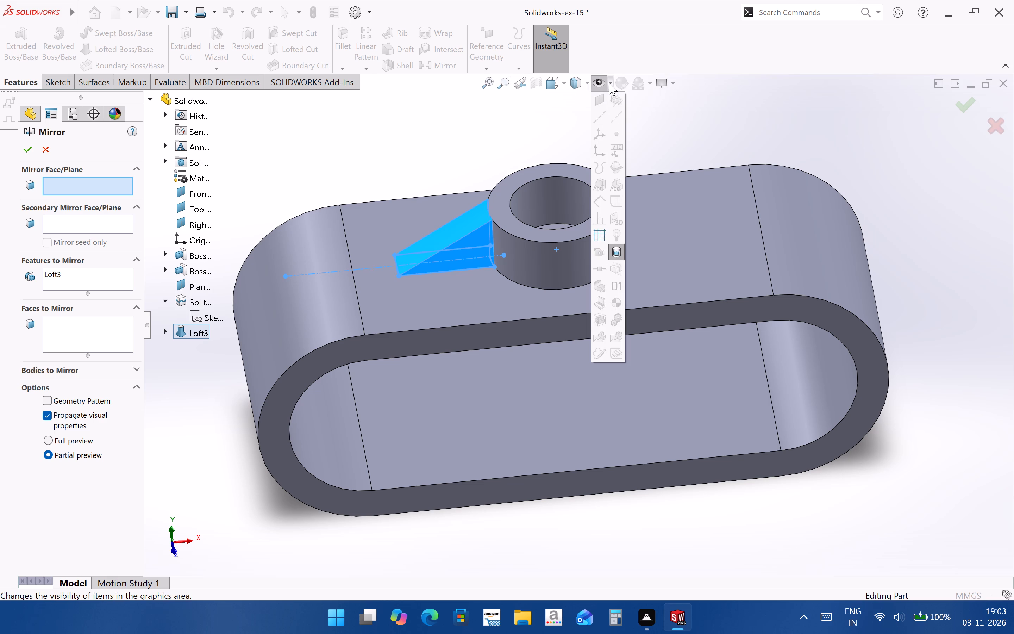
double_click(597, 78)
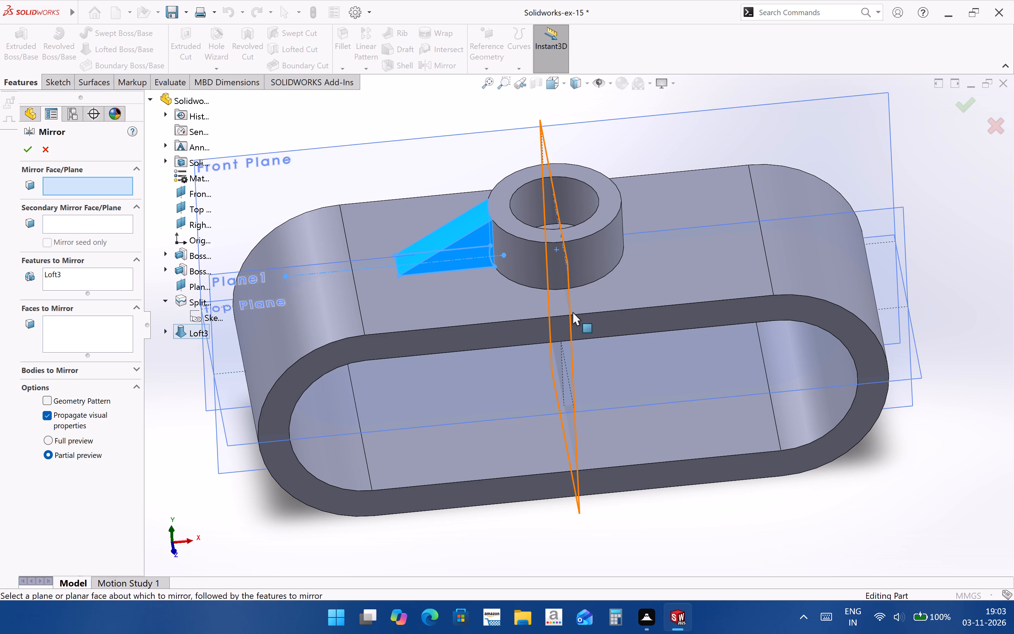
click(571, 313)
middle_drag(580, 298, 531, 319)
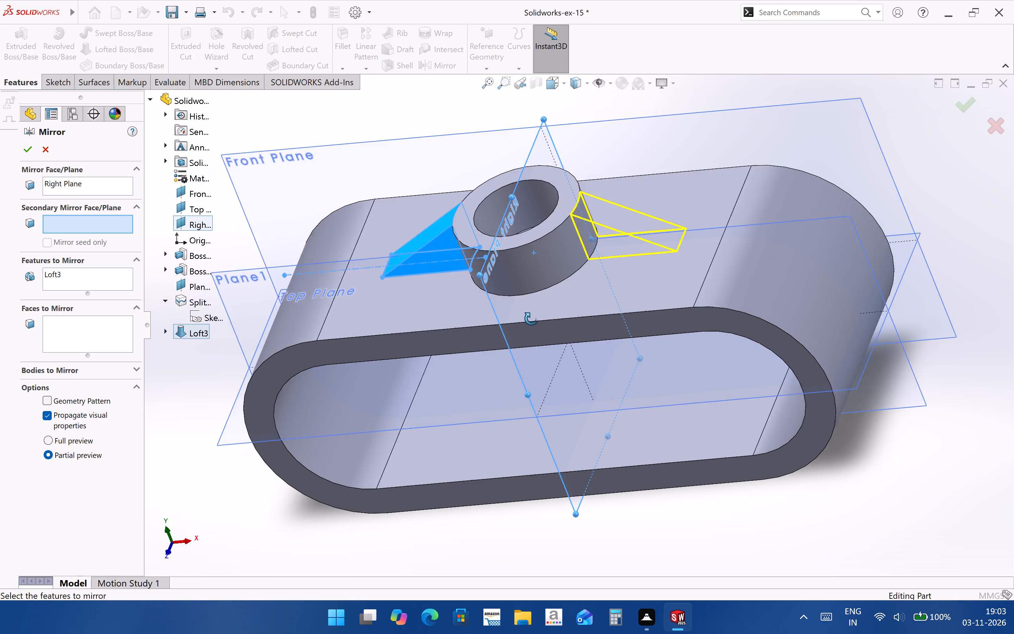
middle_drag(531, 319, 525, 332)
click(29, 150)
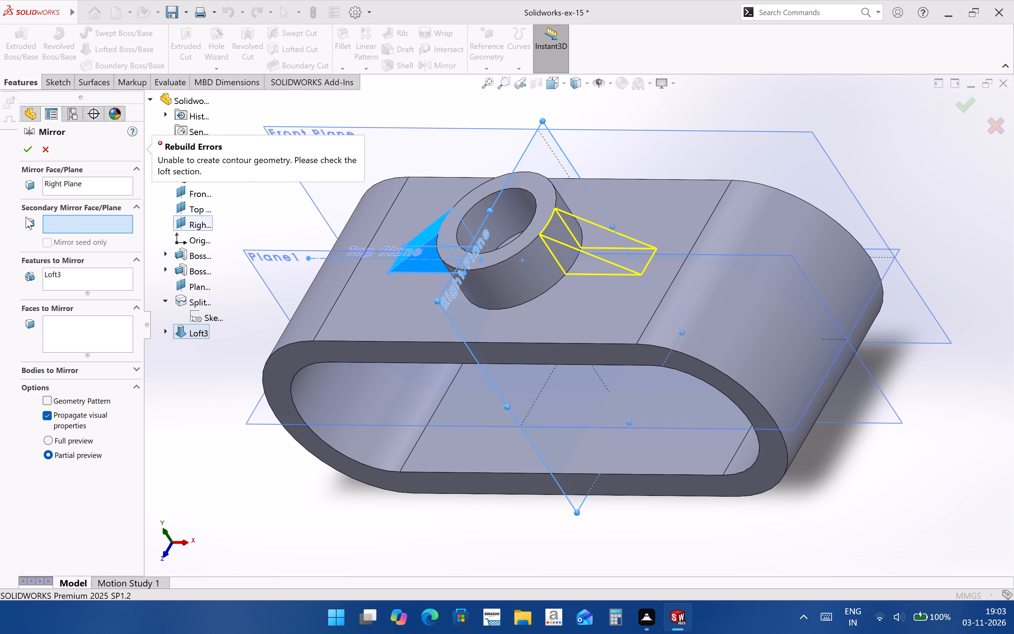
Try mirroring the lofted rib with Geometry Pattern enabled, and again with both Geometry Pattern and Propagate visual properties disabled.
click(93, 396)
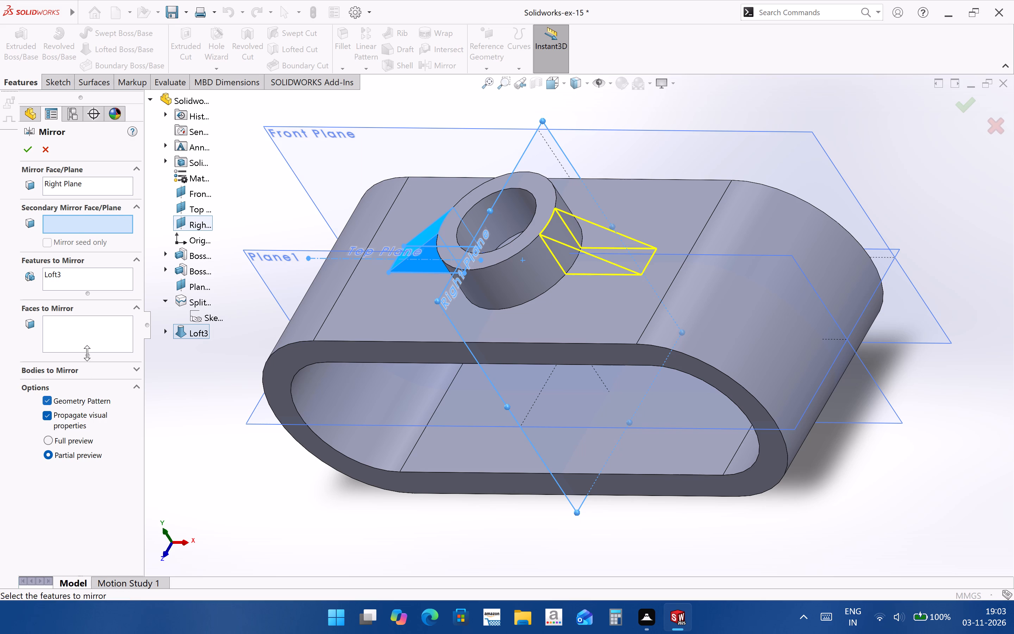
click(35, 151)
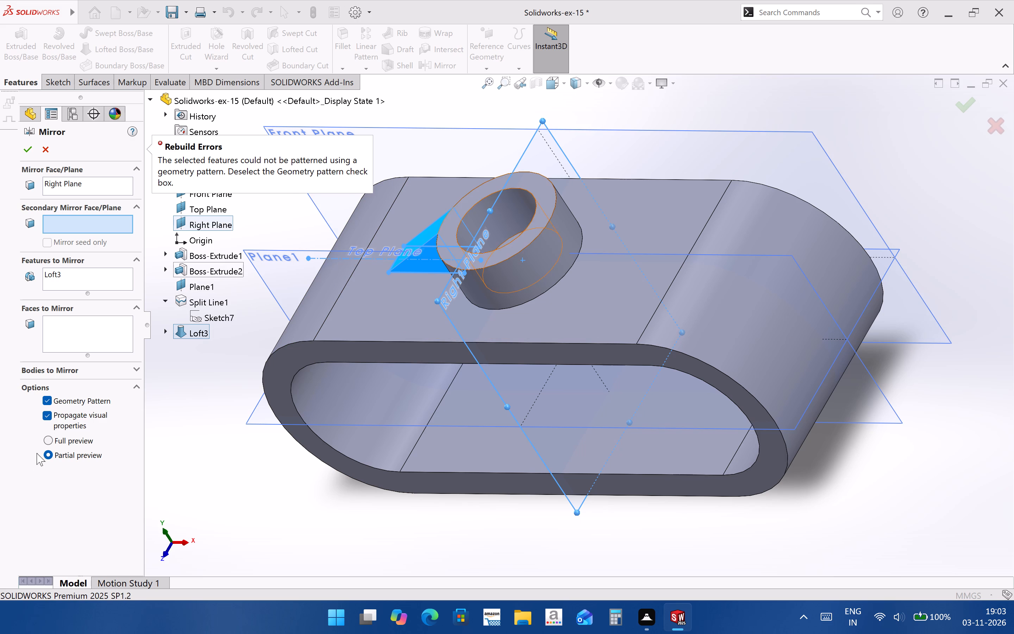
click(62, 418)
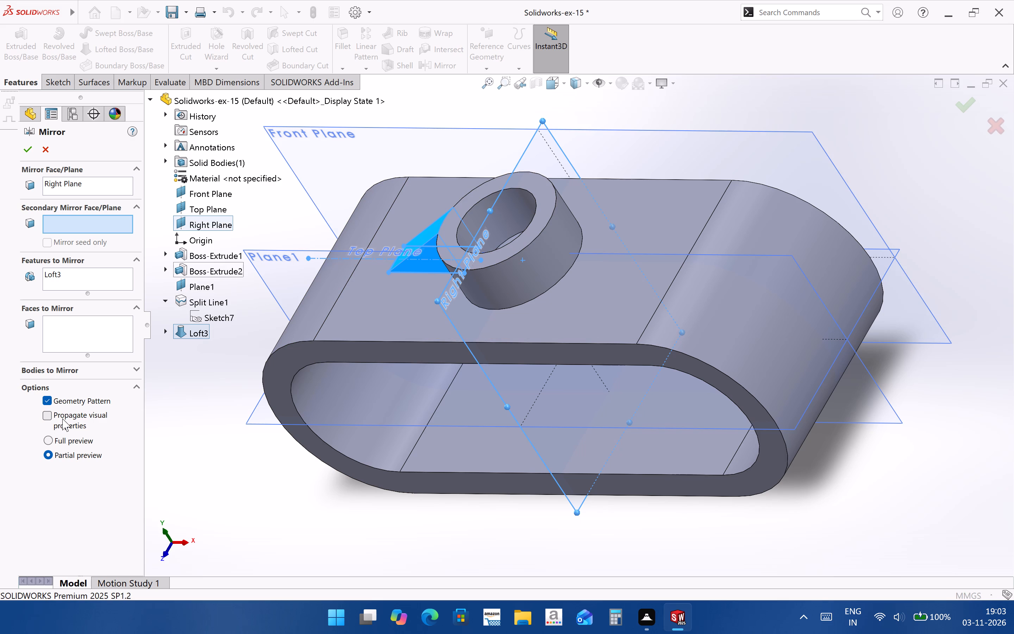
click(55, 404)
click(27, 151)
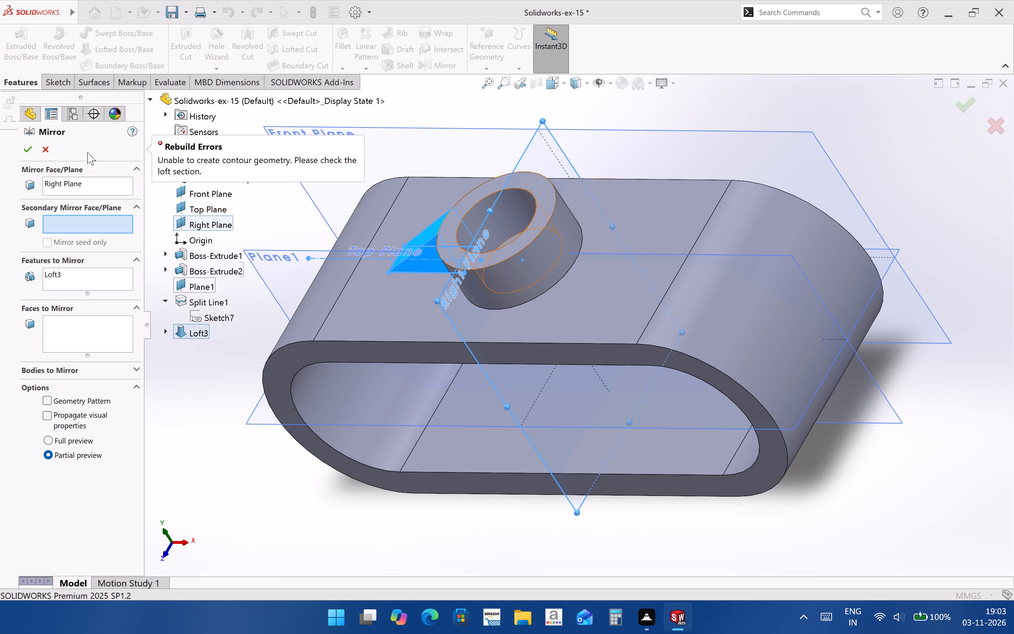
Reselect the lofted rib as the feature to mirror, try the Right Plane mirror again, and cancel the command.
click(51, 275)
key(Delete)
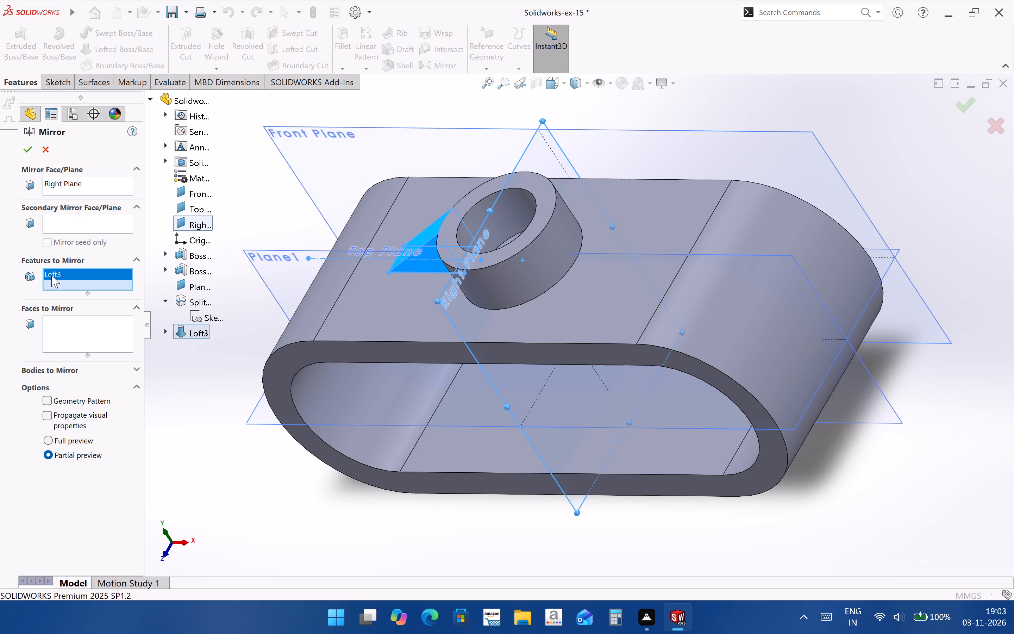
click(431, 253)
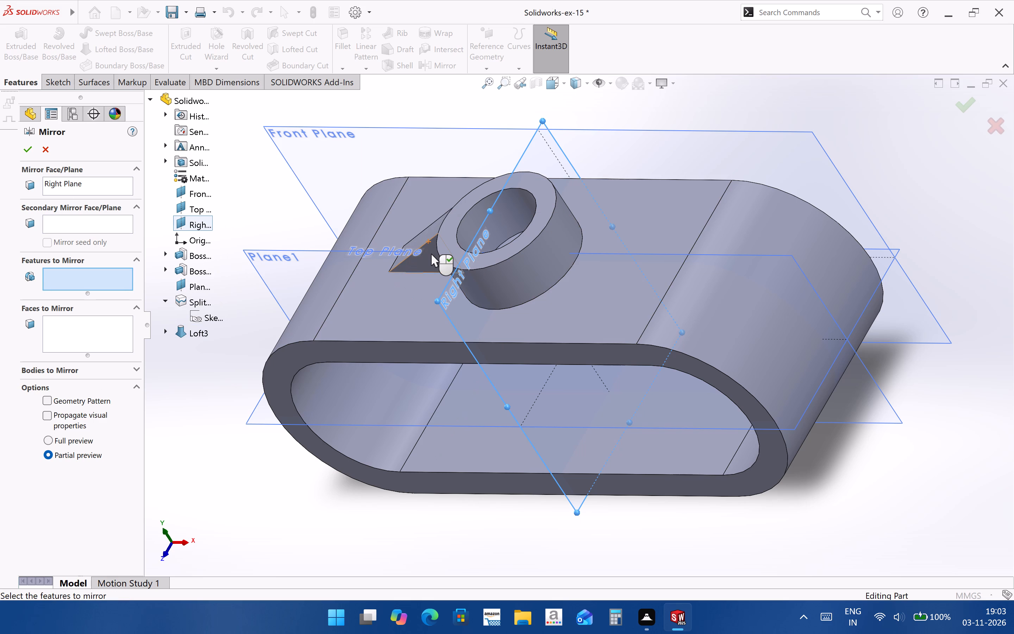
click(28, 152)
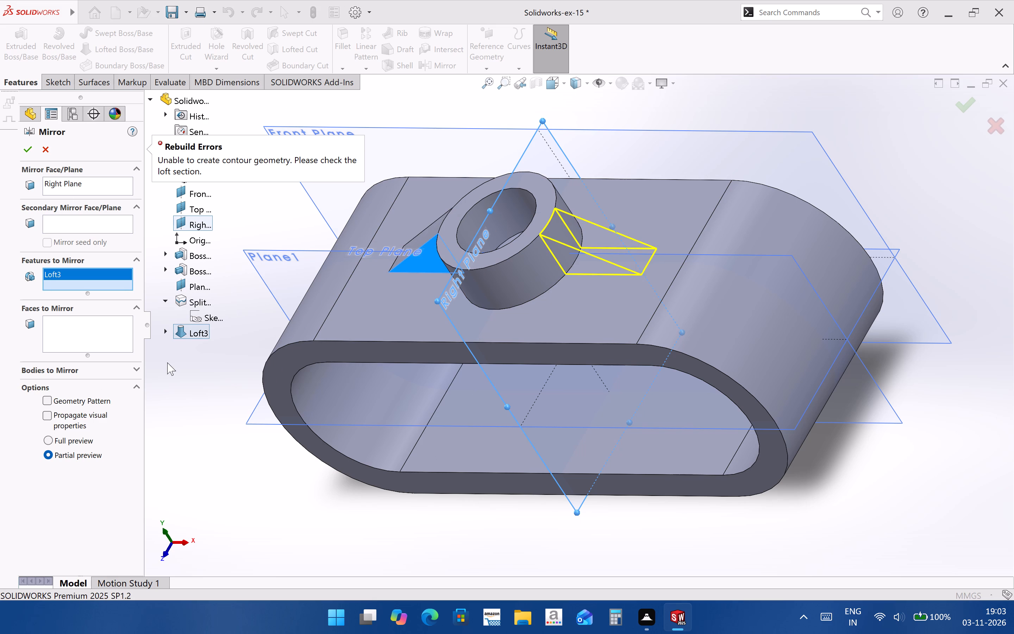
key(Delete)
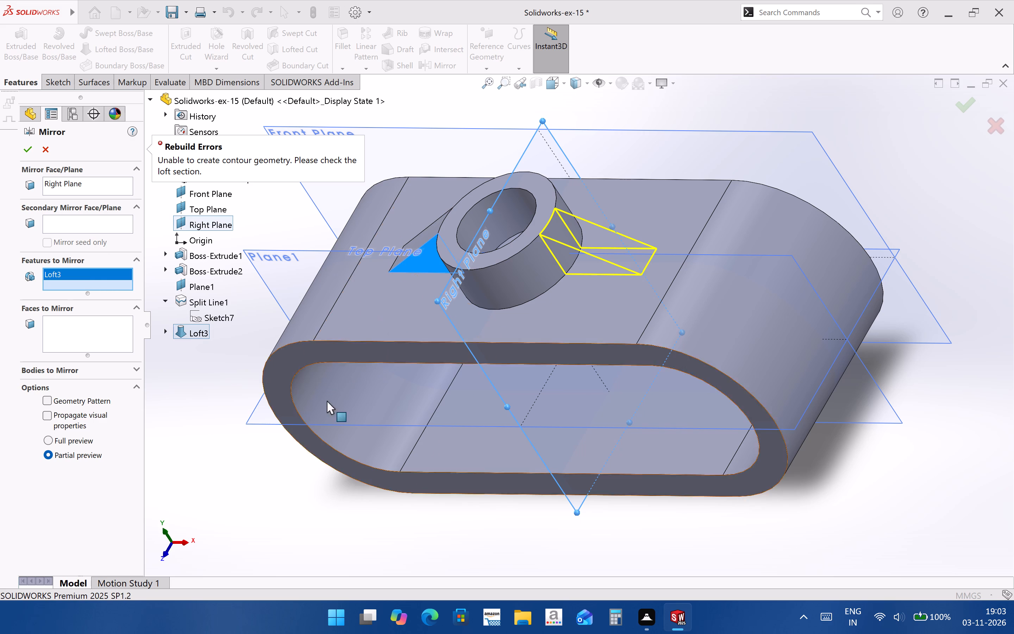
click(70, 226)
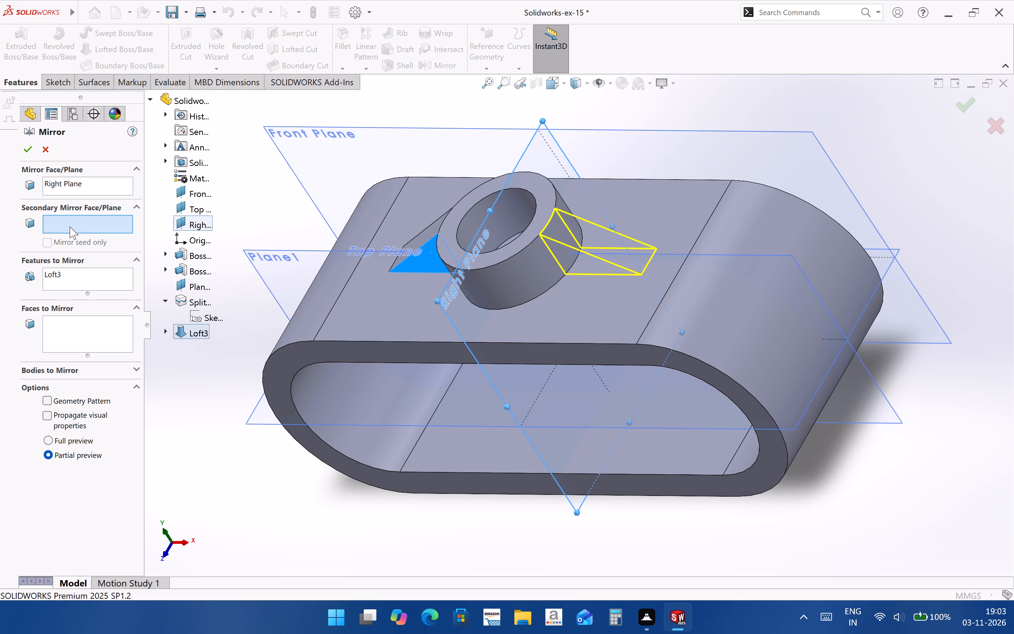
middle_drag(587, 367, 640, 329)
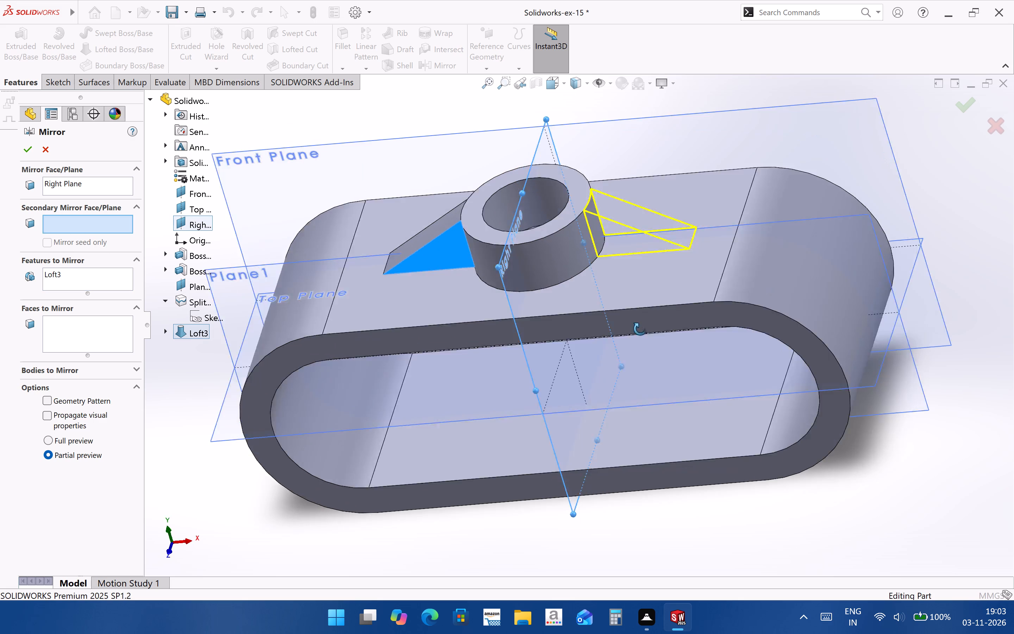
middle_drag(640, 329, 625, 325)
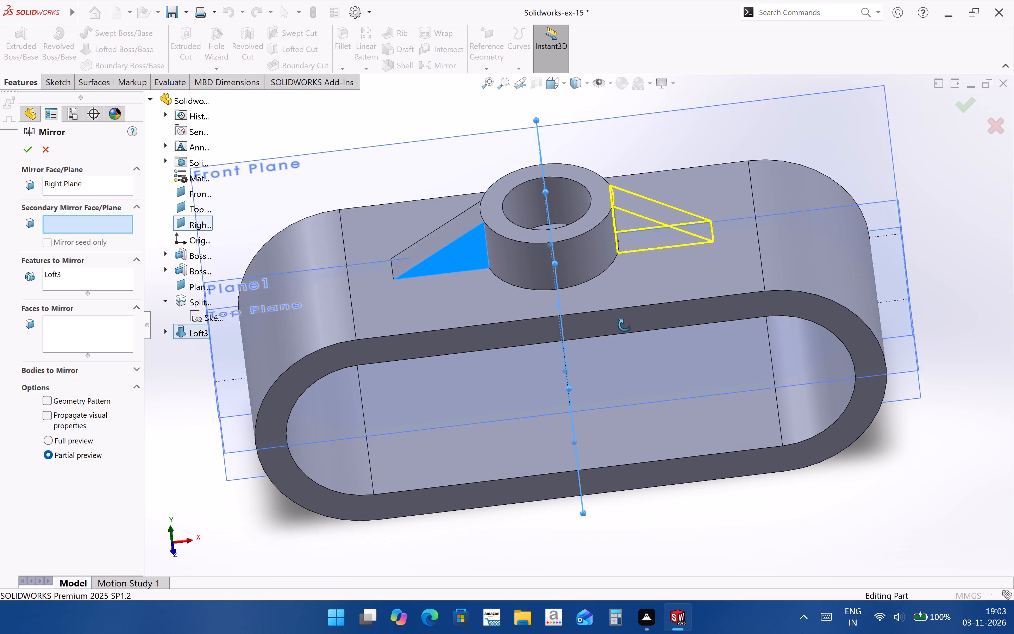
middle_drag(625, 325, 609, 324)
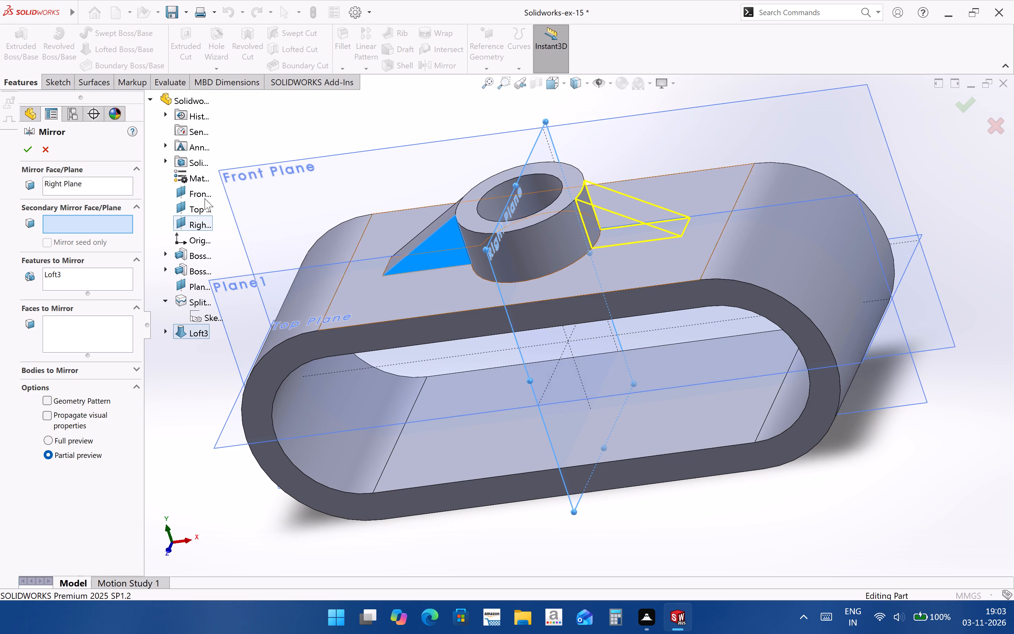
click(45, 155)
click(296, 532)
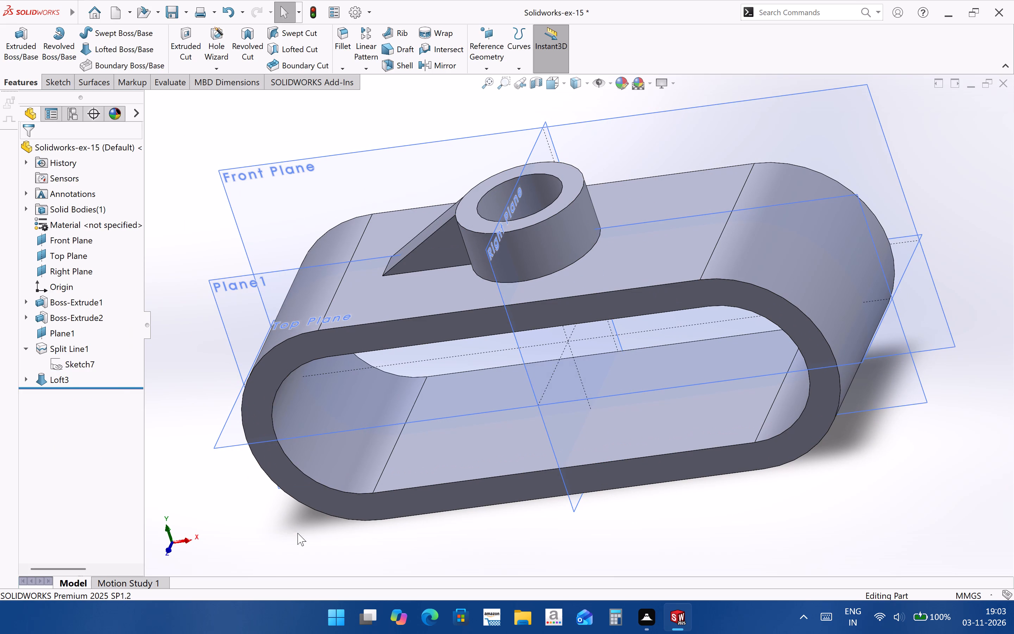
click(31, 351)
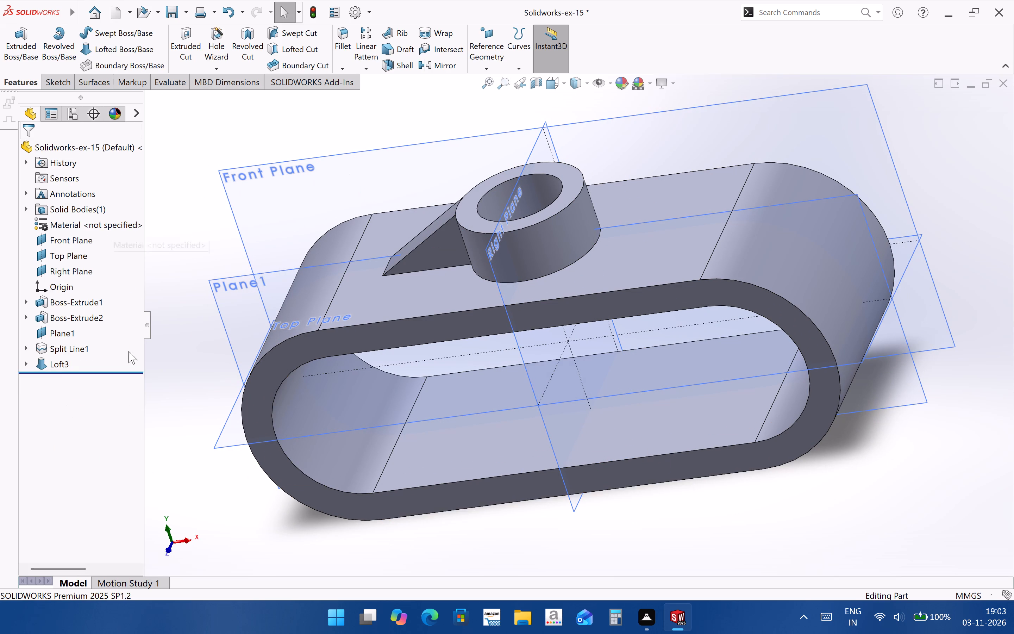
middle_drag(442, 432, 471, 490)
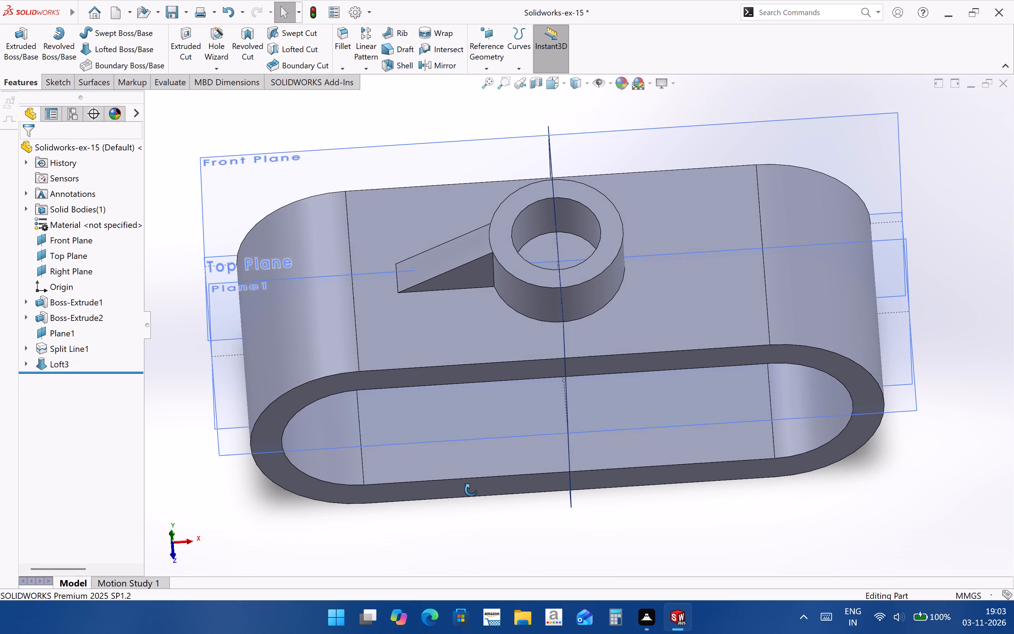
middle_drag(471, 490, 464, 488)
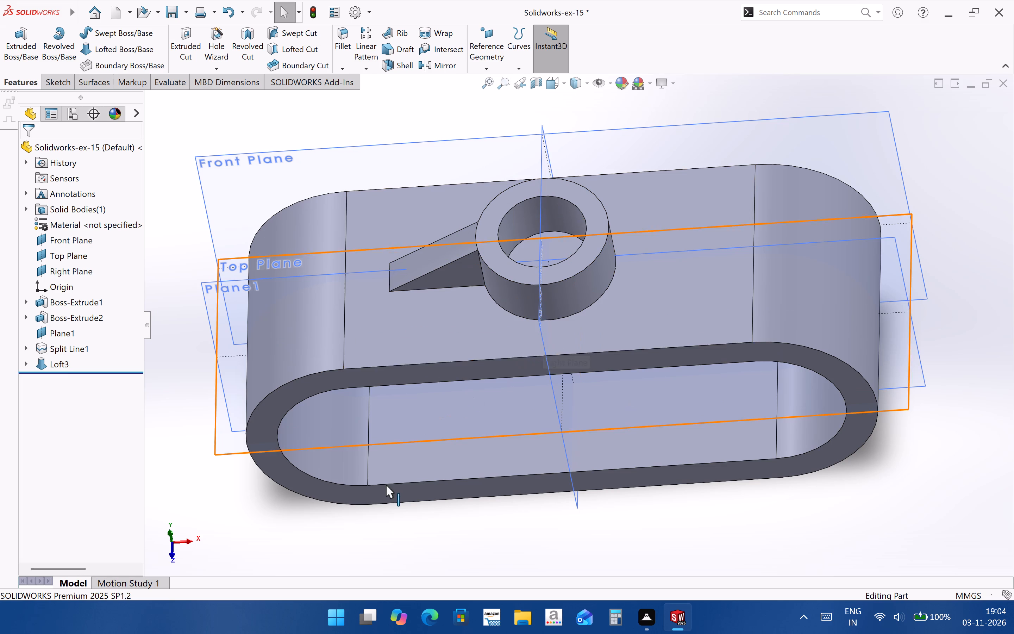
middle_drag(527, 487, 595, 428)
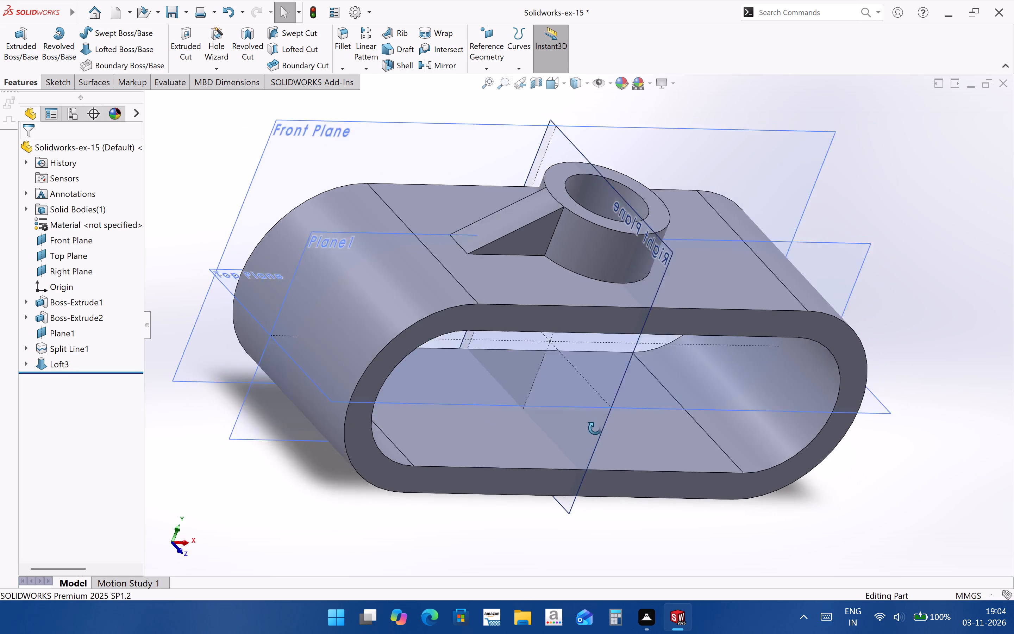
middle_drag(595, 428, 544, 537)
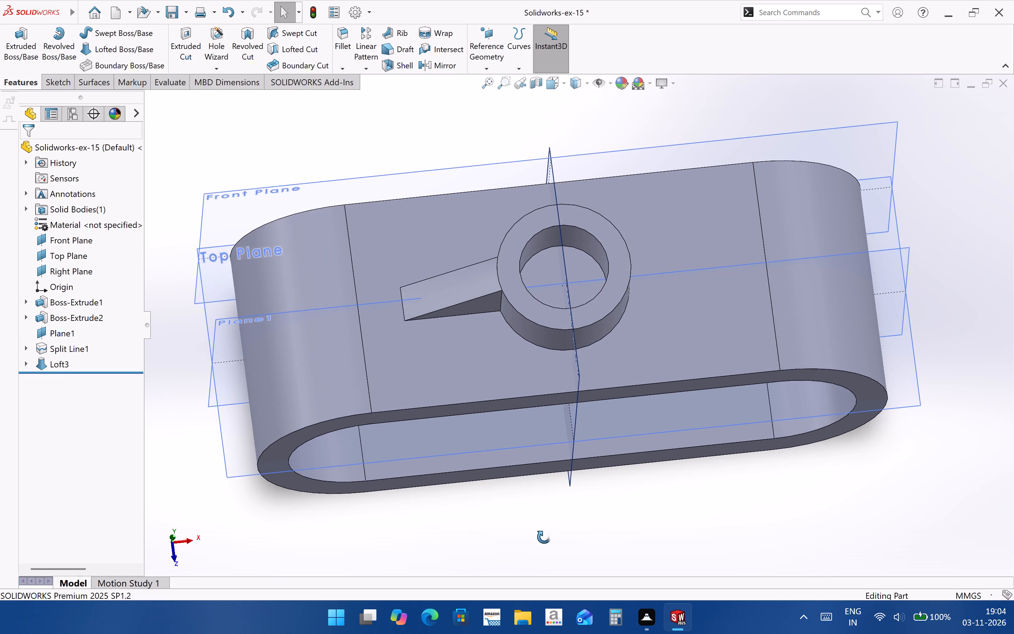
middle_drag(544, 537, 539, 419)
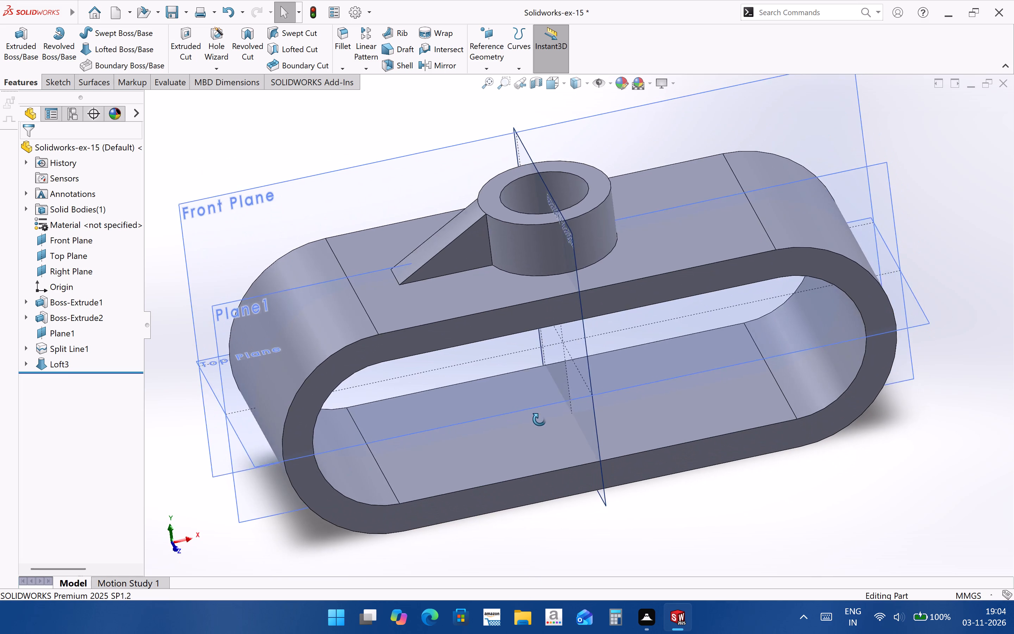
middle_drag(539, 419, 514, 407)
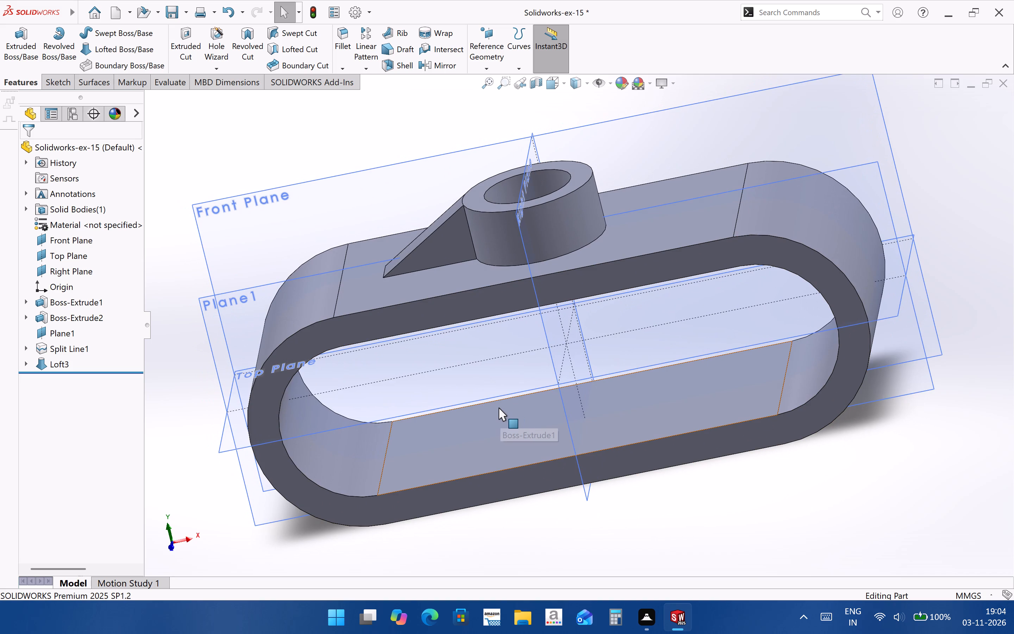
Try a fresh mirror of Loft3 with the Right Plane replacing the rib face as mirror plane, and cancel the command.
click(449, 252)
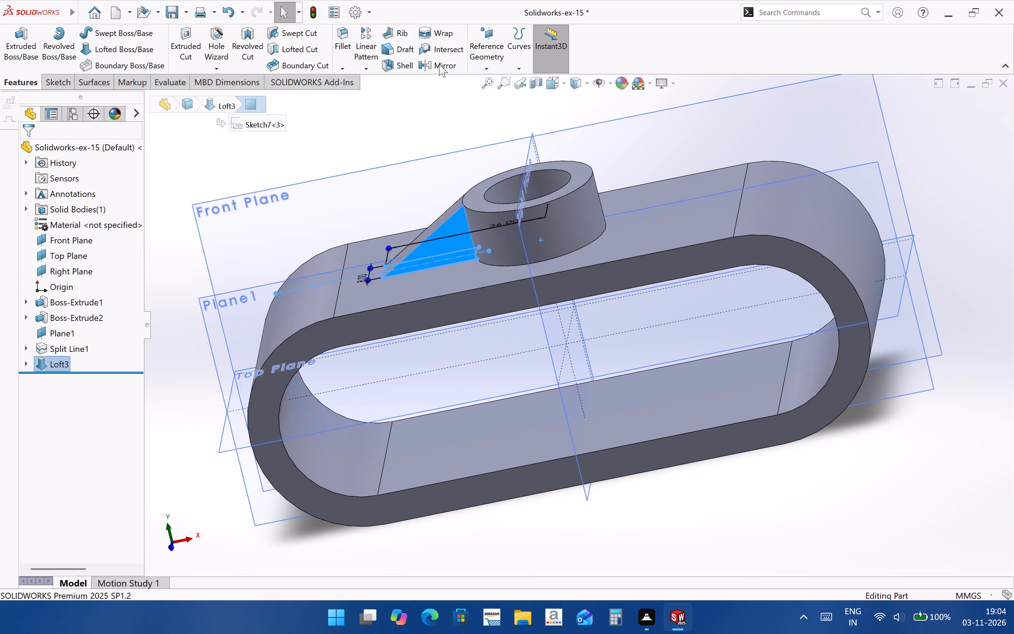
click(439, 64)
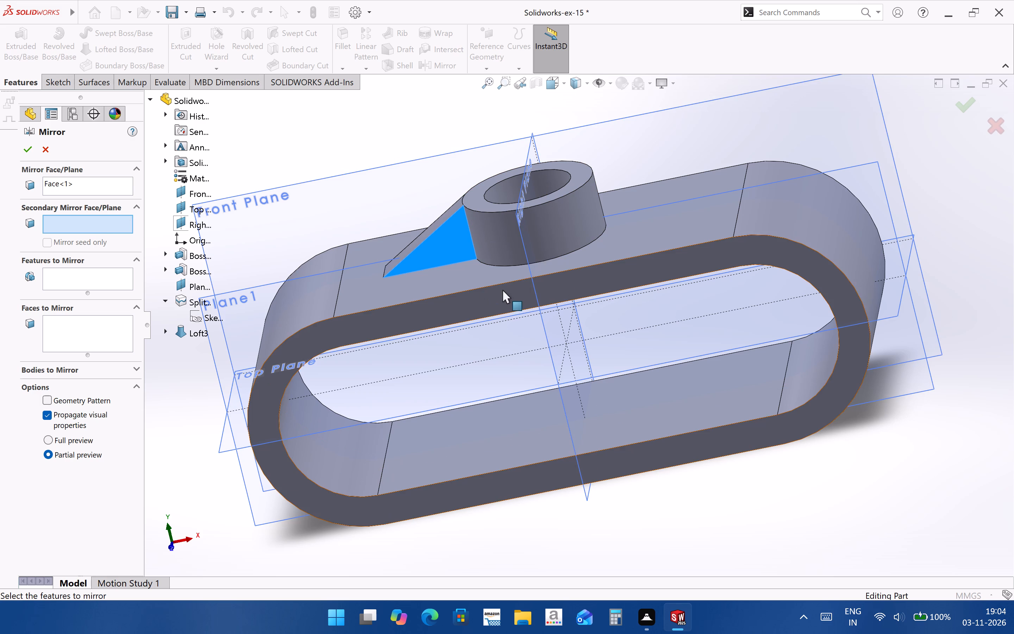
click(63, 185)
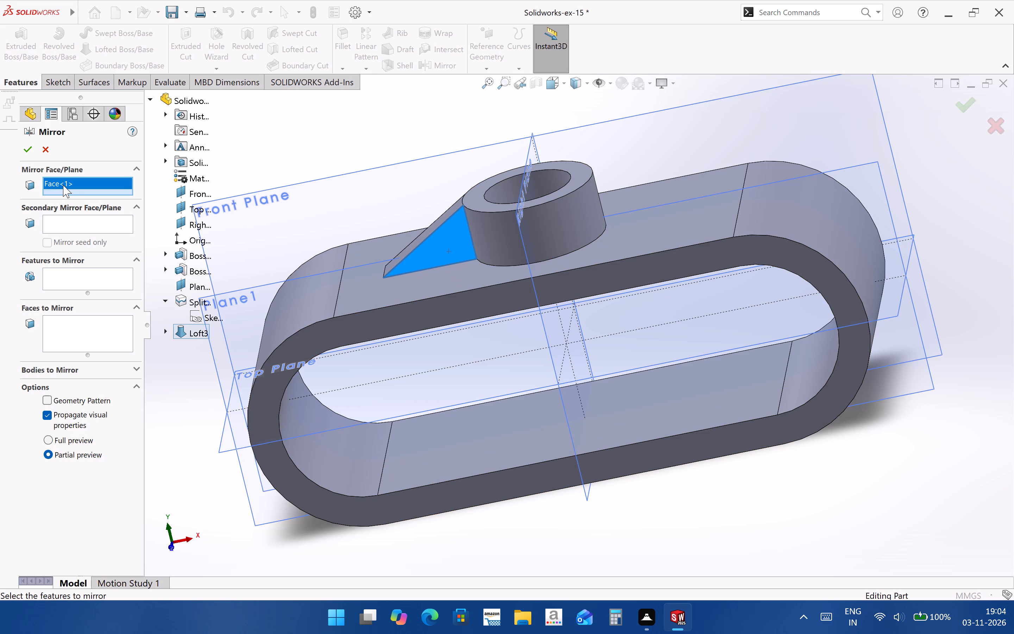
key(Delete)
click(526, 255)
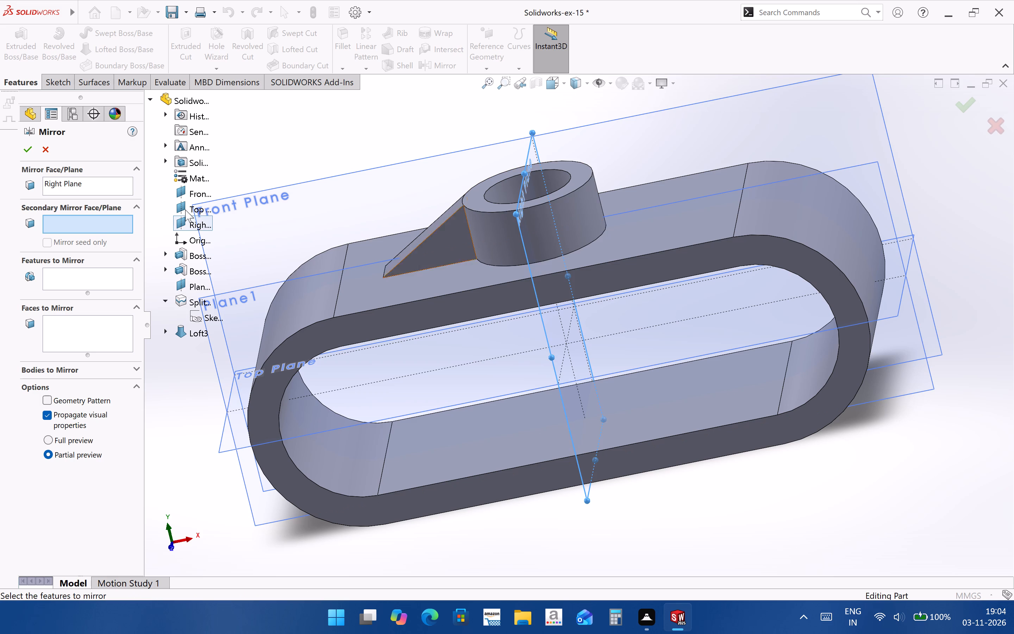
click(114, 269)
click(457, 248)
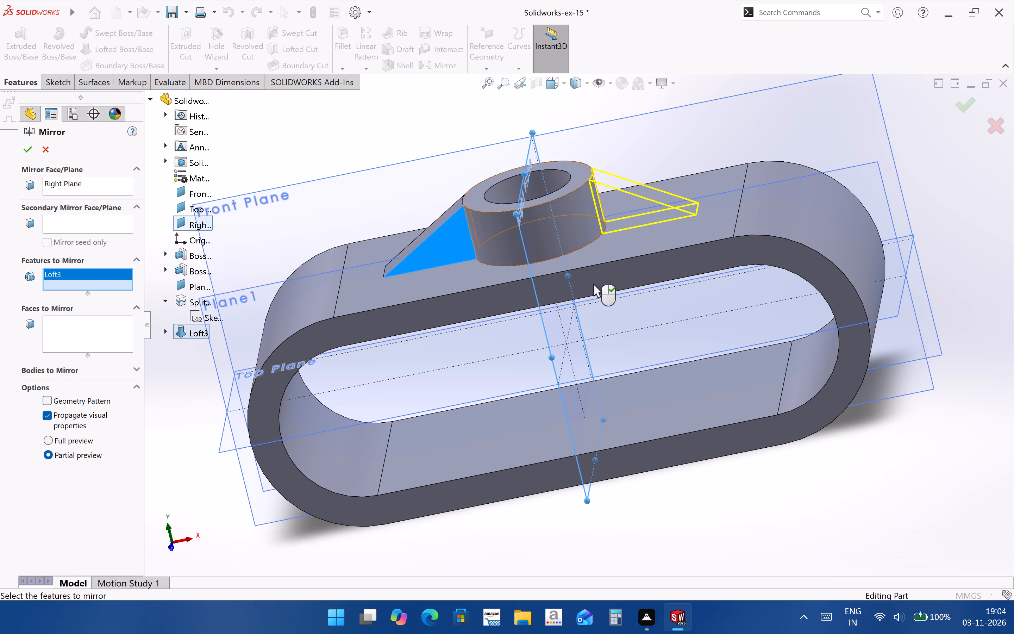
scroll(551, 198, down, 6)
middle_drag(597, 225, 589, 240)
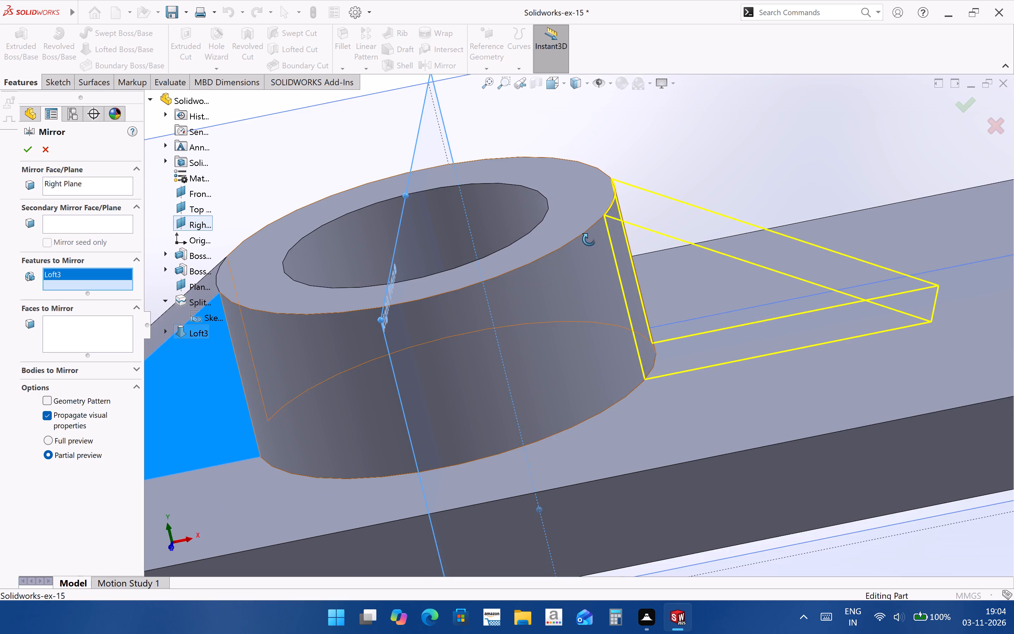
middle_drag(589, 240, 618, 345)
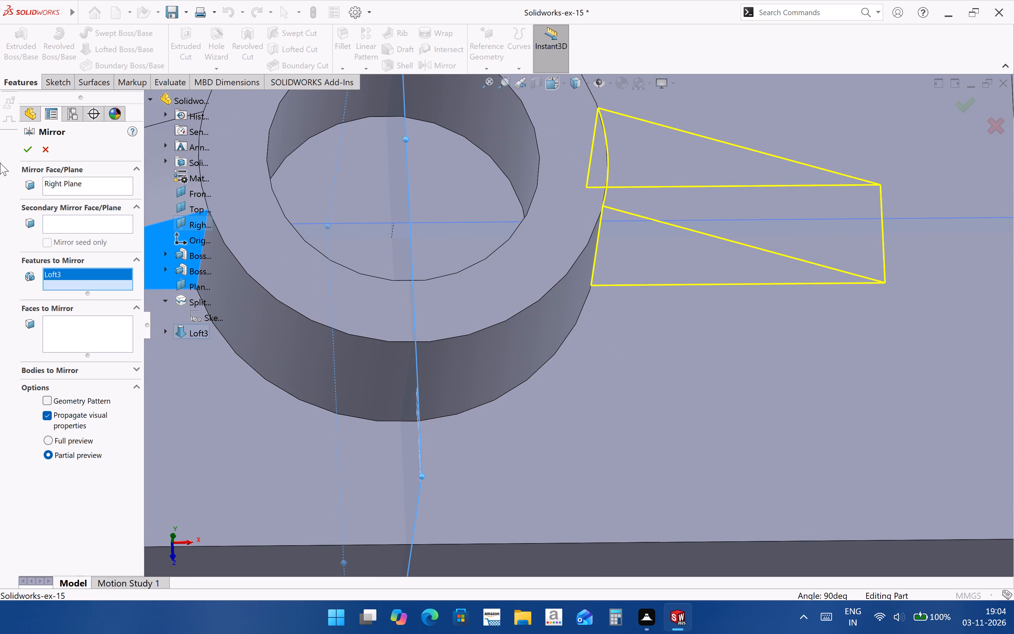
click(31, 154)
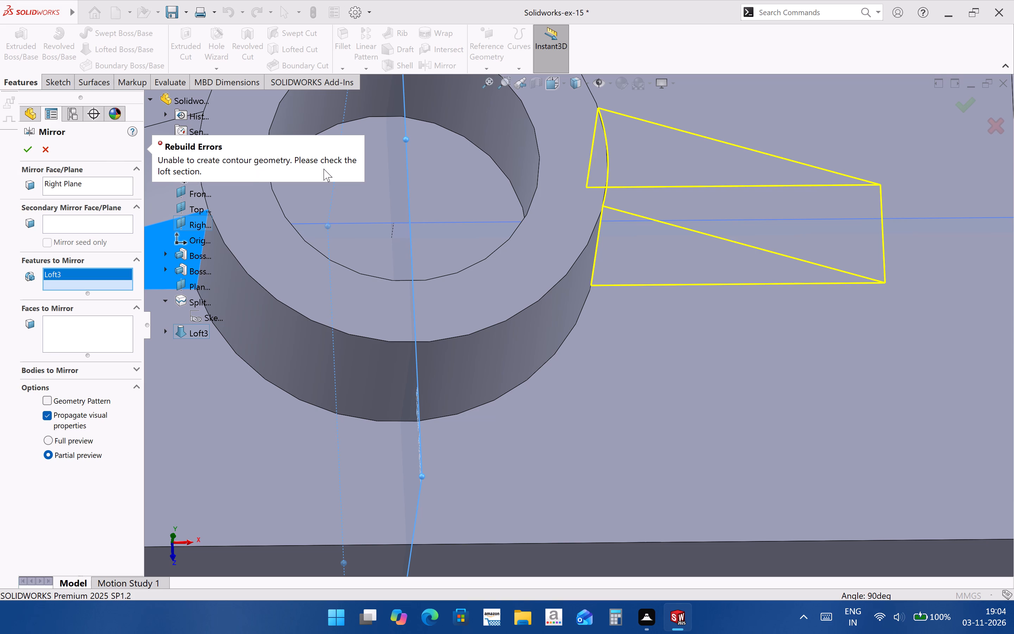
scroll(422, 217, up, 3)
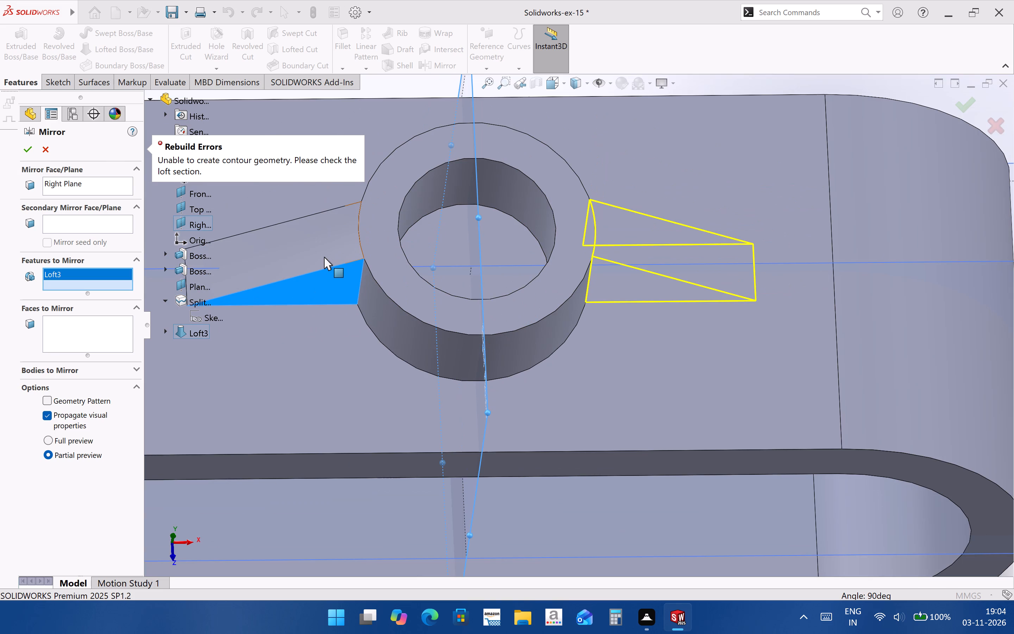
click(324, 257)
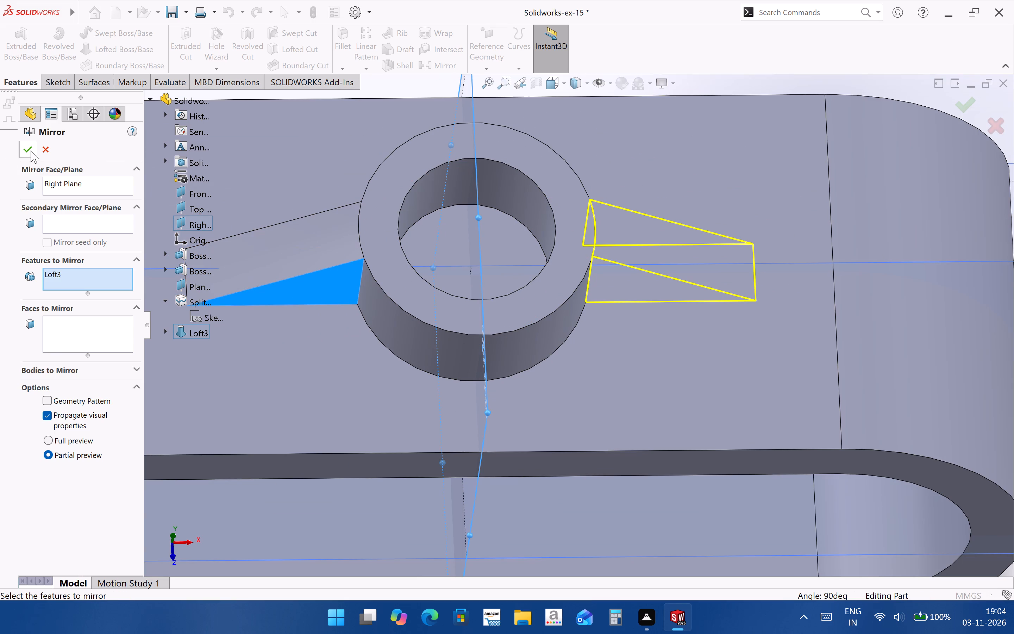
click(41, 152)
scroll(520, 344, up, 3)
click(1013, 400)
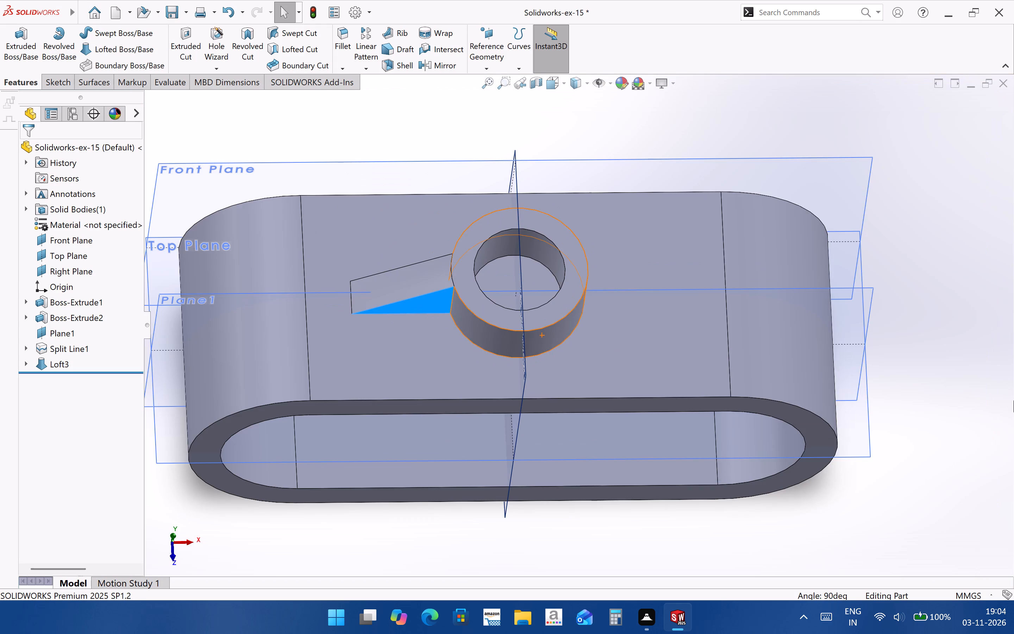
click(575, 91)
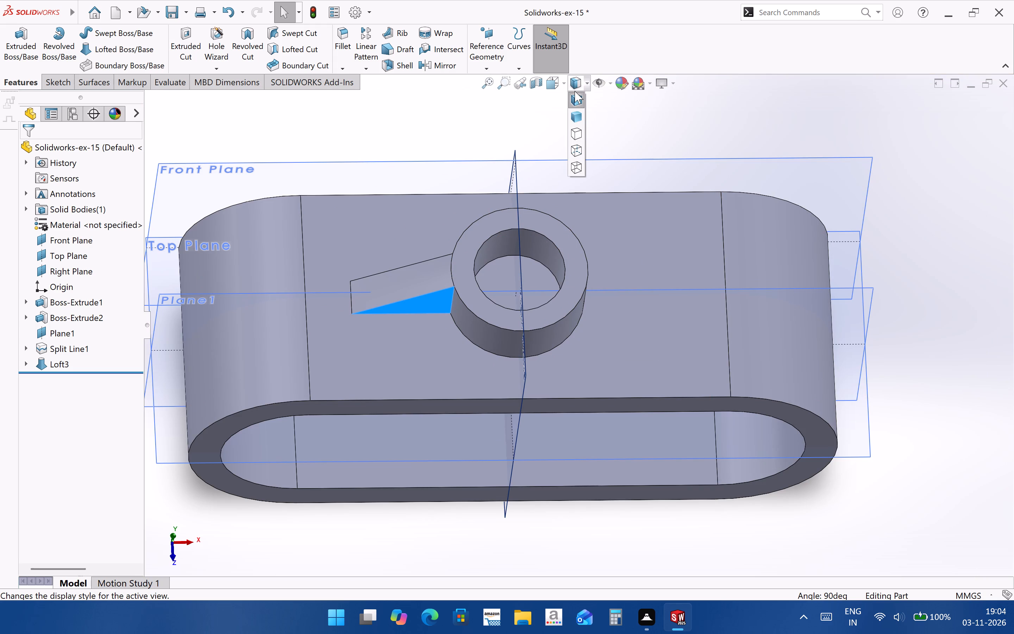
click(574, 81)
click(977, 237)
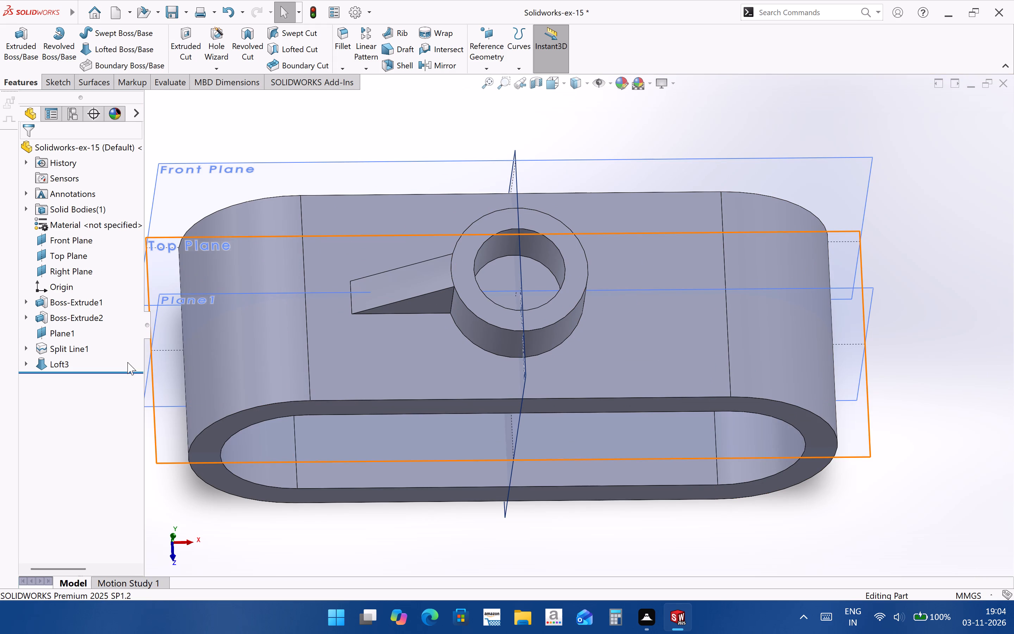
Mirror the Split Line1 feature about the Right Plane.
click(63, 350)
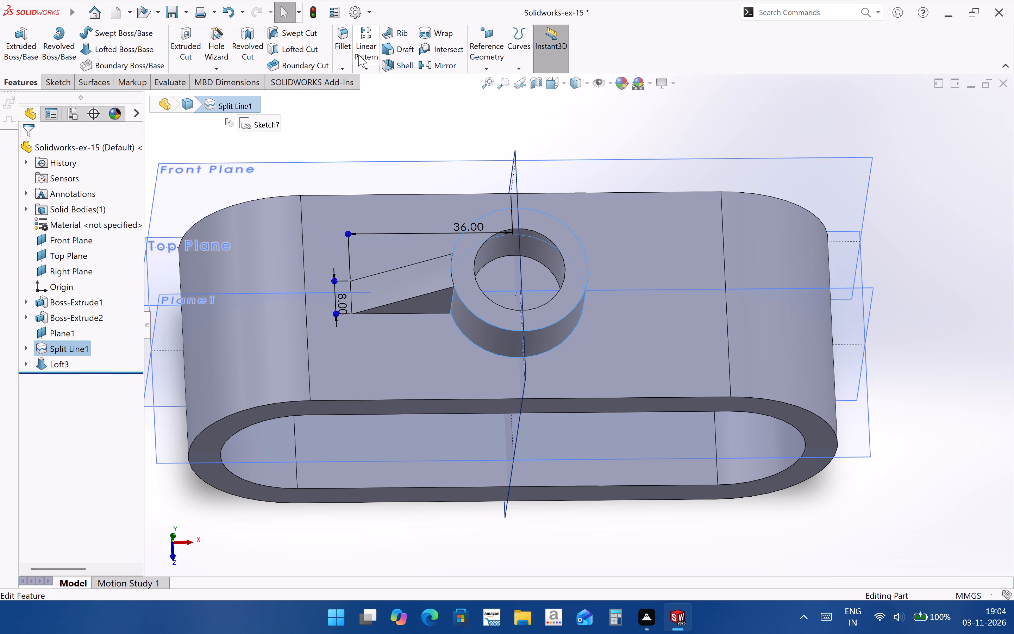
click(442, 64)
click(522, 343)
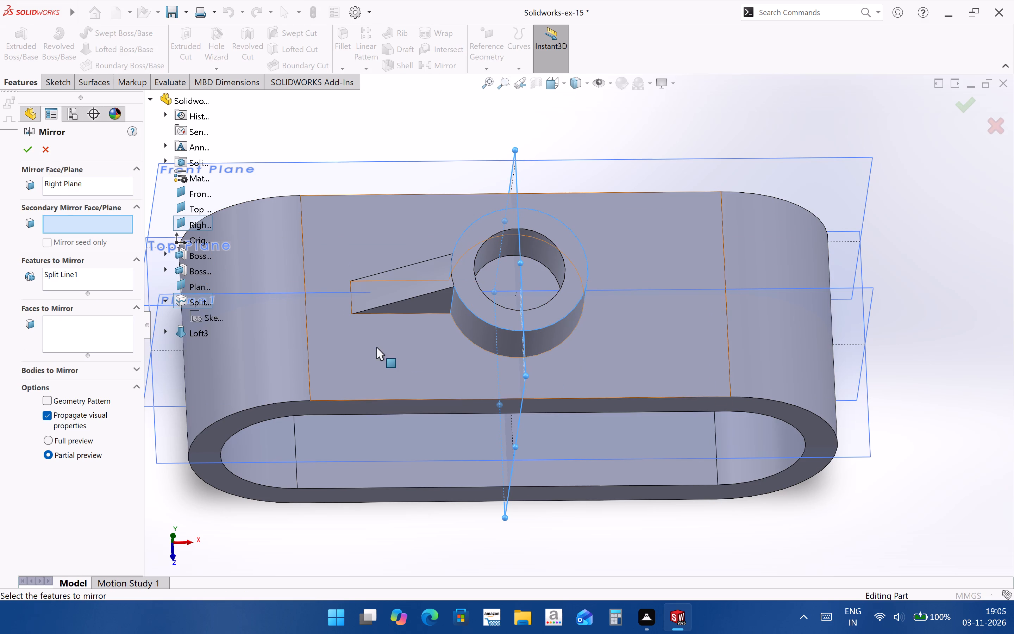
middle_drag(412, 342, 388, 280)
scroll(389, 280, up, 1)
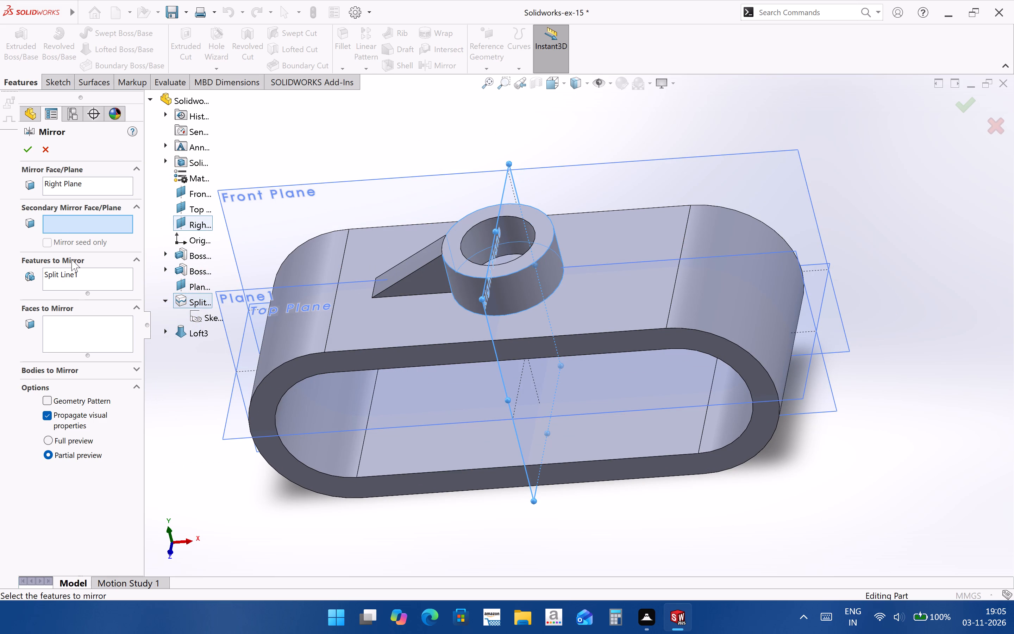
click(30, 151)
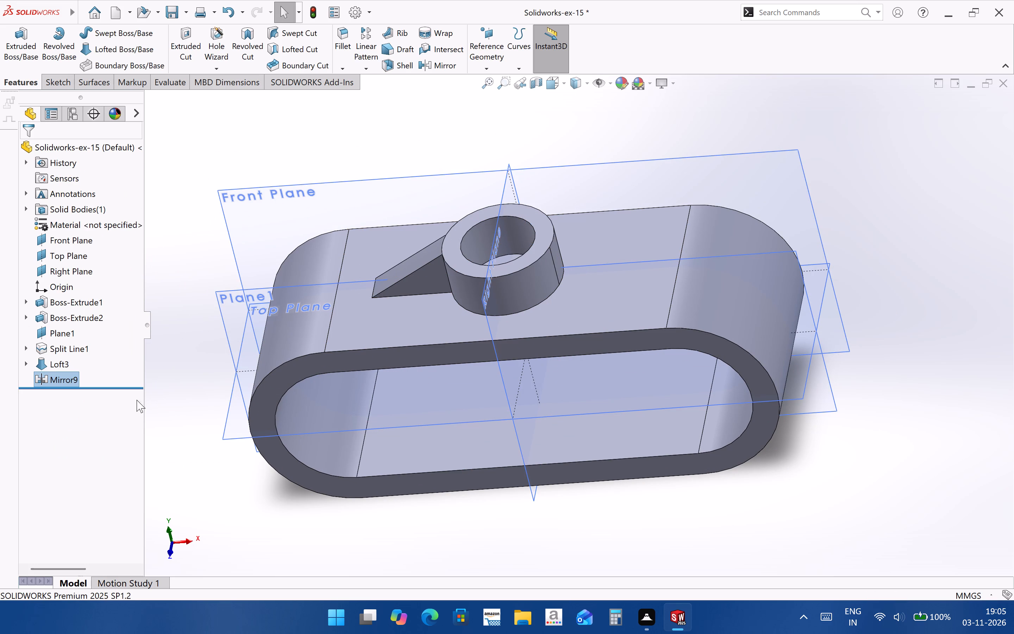
Examine the mirrored split line on the boss's outer face, opposite the lofted rib.
click(85, 450)
click(65, 381)
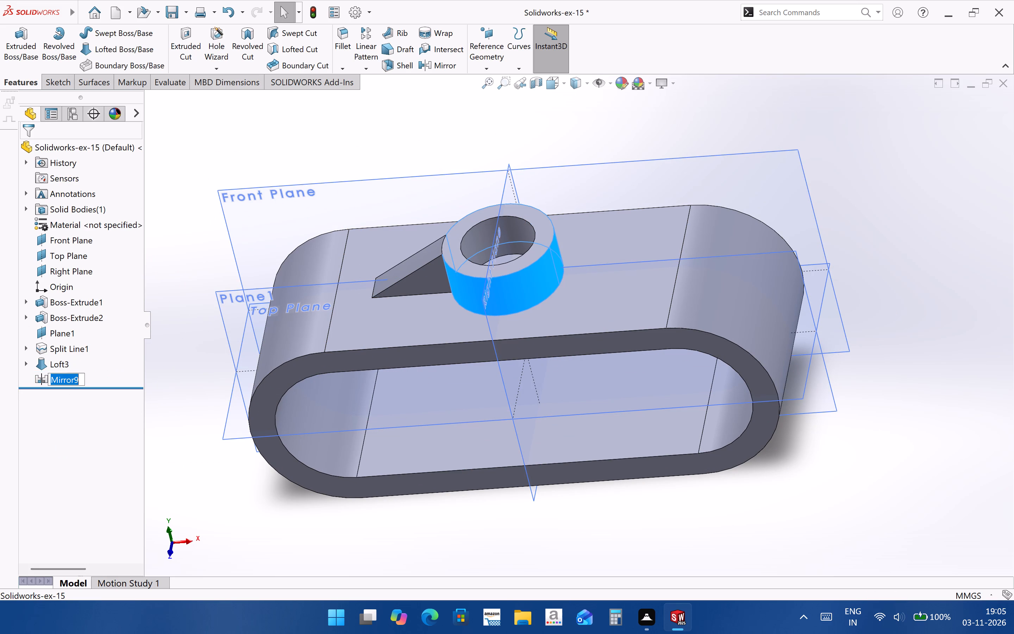
click(143, 402)
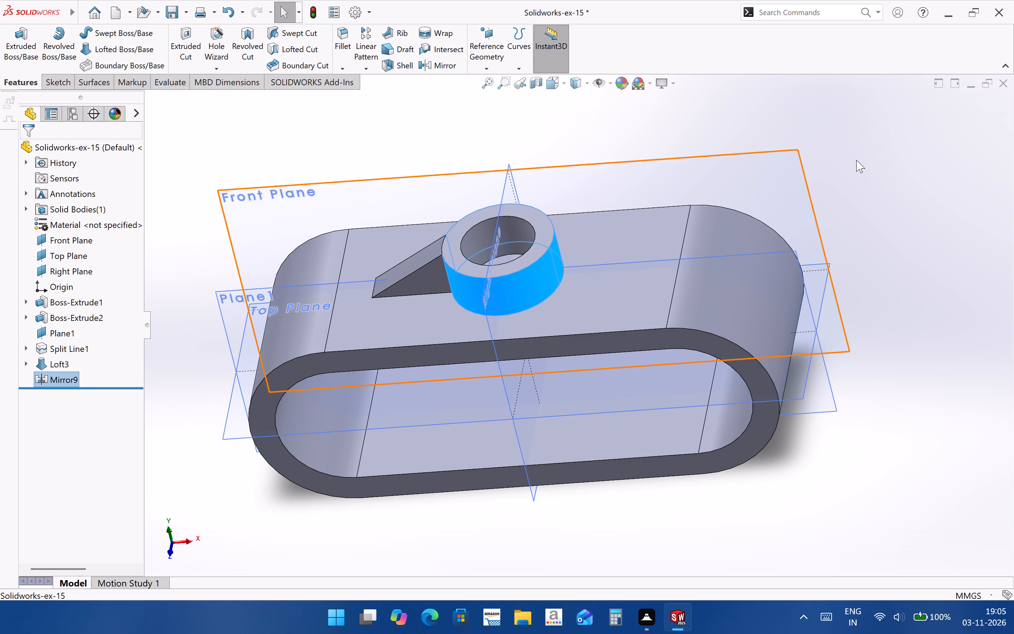
click(856, 160)
scroll(631, 243, down, 3)
middle_drag(512, 325, 492, 331)
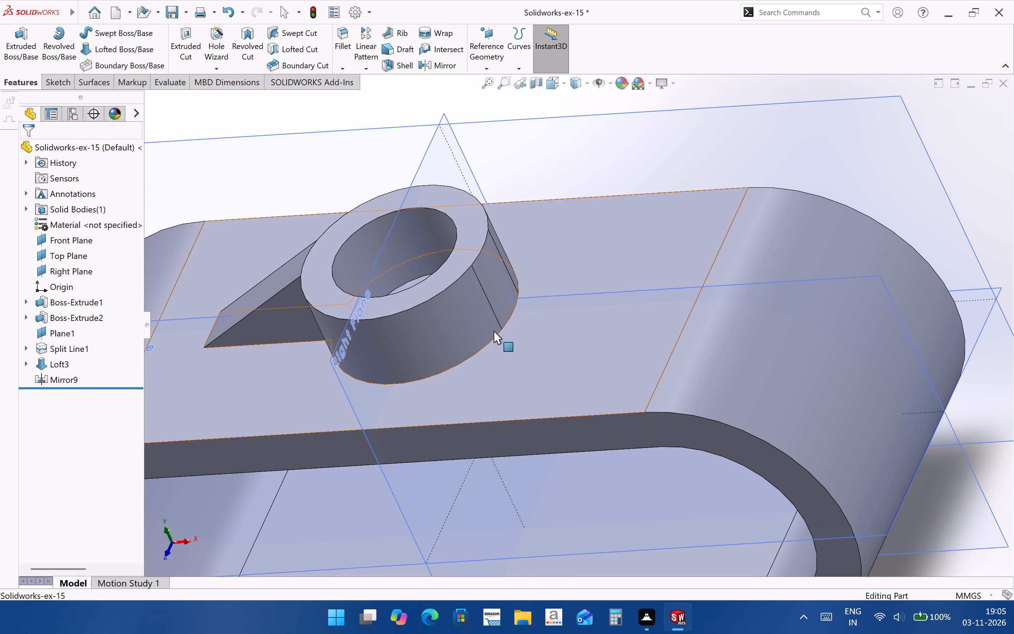
click(69, 384)
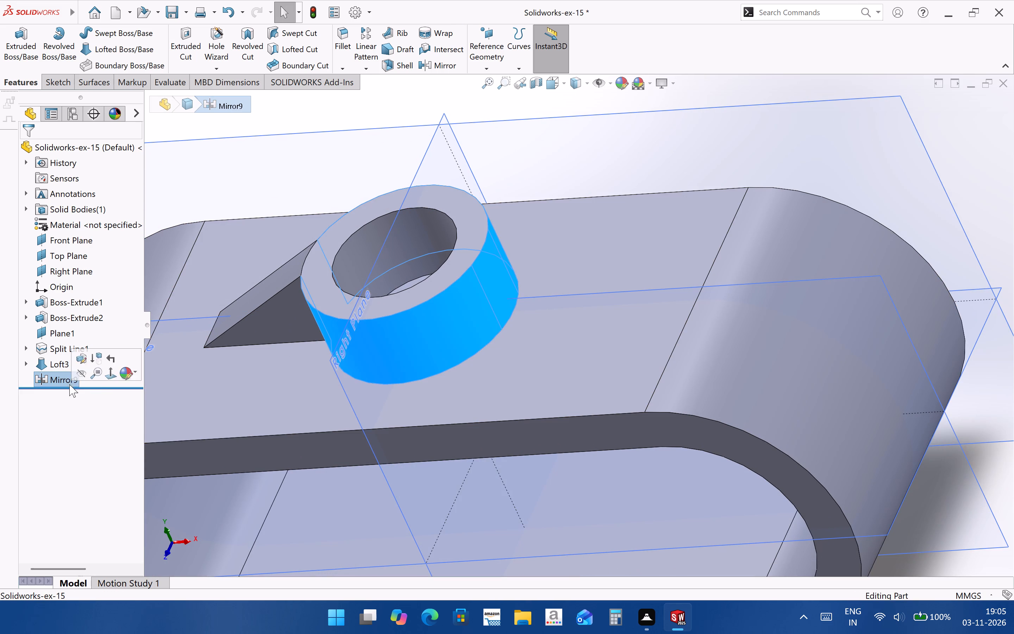
click(952, 98)
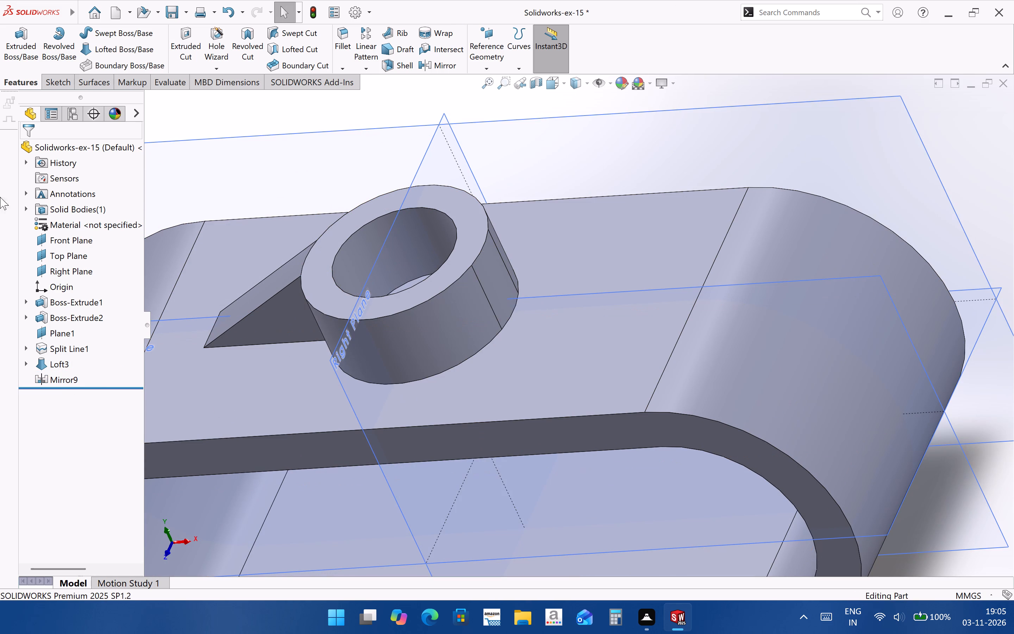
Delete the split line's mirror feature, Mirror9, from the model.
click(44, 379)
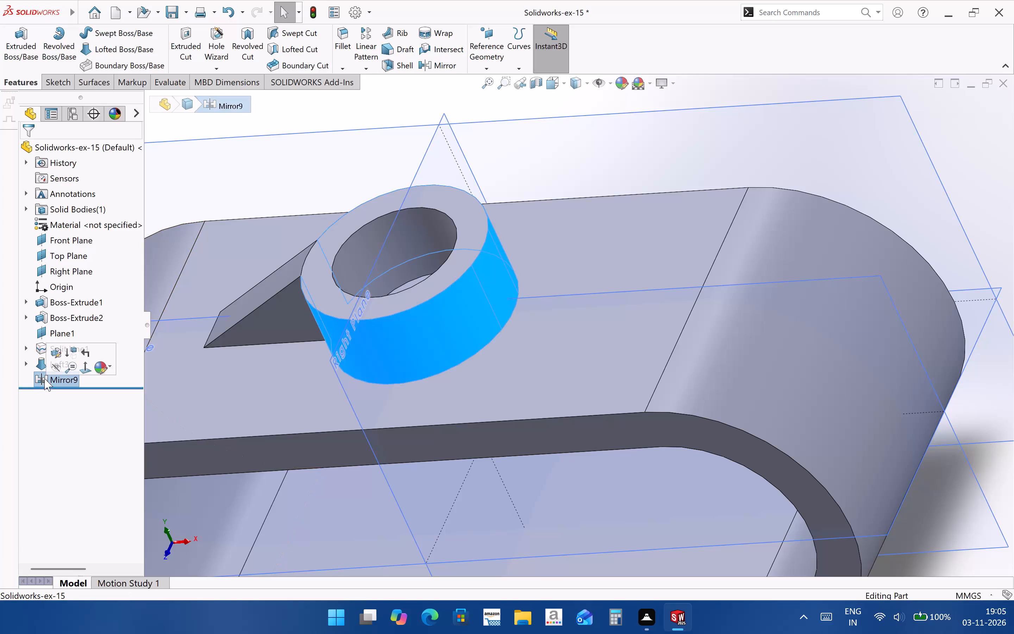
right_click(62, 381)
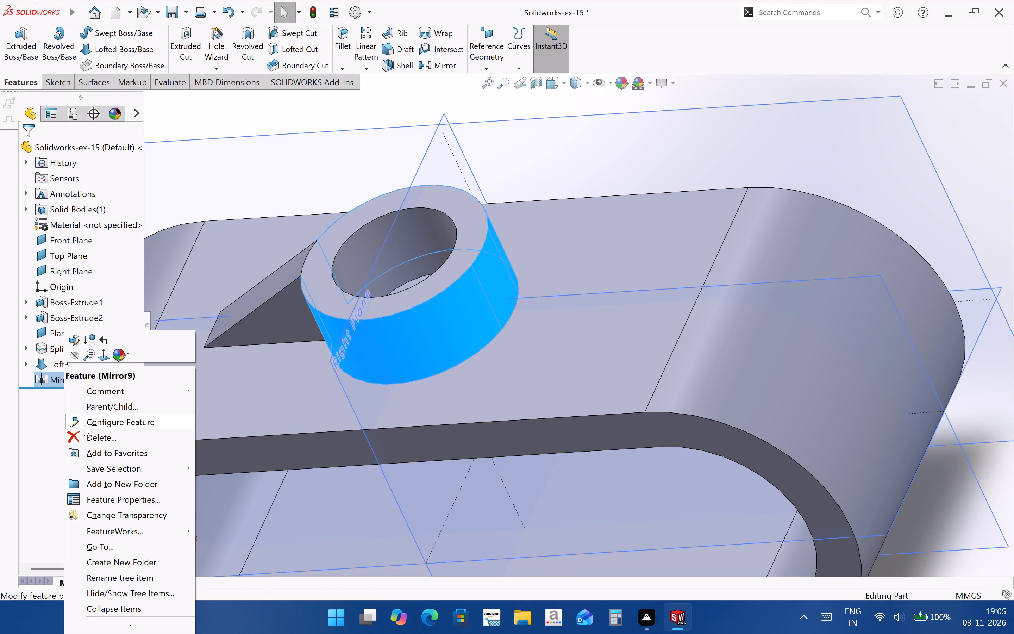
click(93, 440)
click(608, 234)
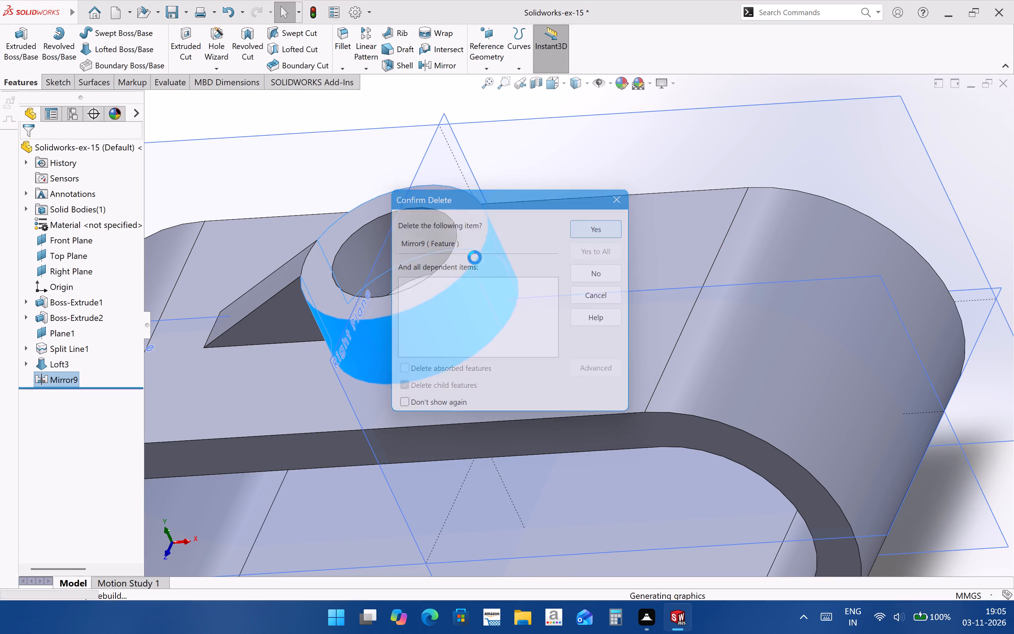
Examine the loft's Sketch7 and the rib's position beside the boss.
click(26, 368)
click(82, 382)
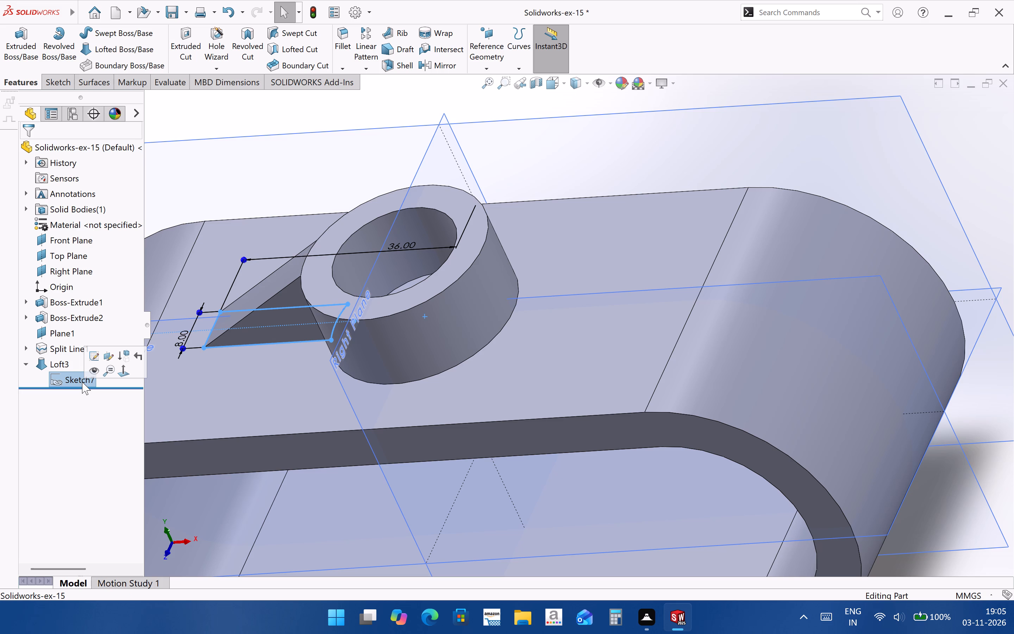
click(768, 128)
scroll(583, 325, up, 4)
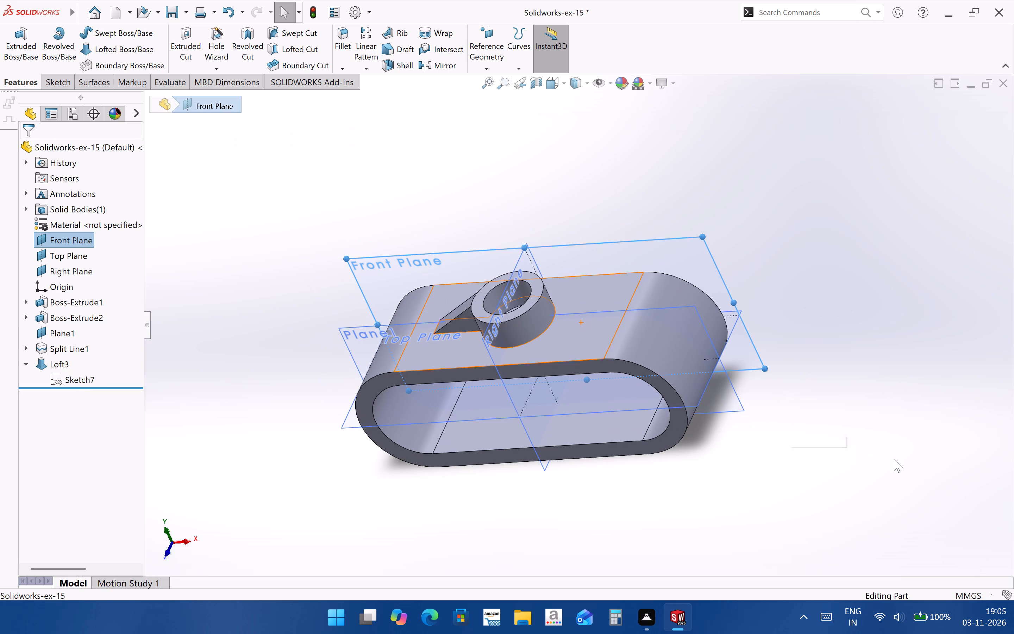
click(894, 459)
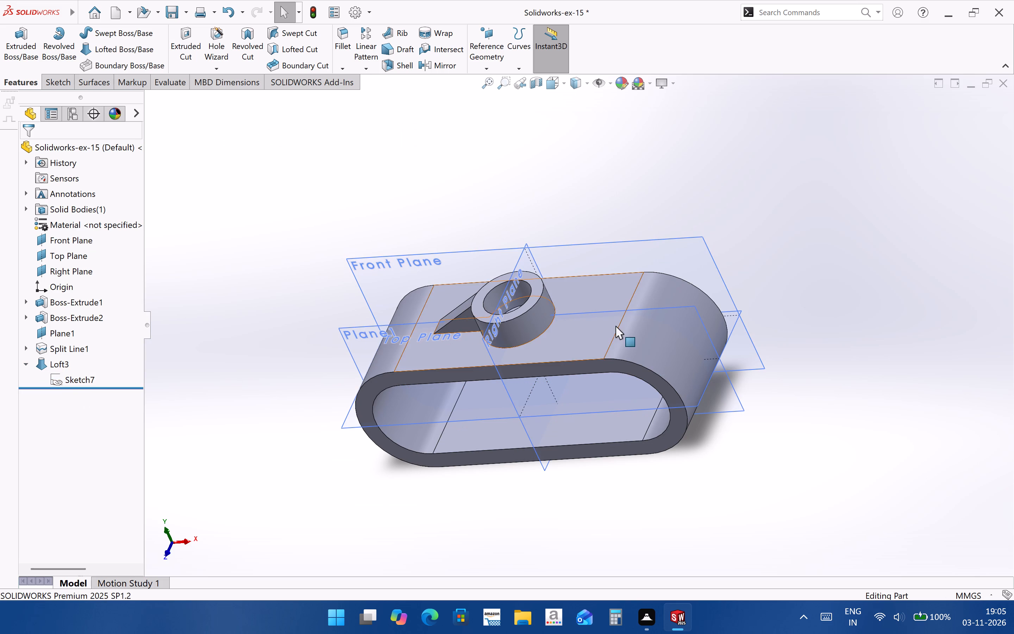
middle_drag(552, 352, 607, 419)
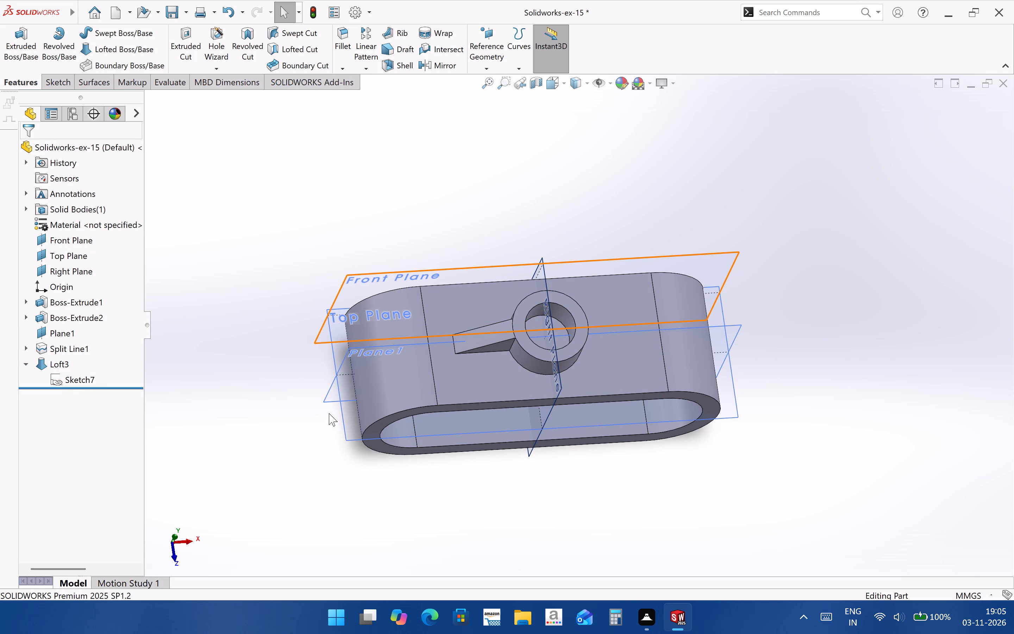
Select the Top Plane and orient the view normal to it.
click(341, 413)
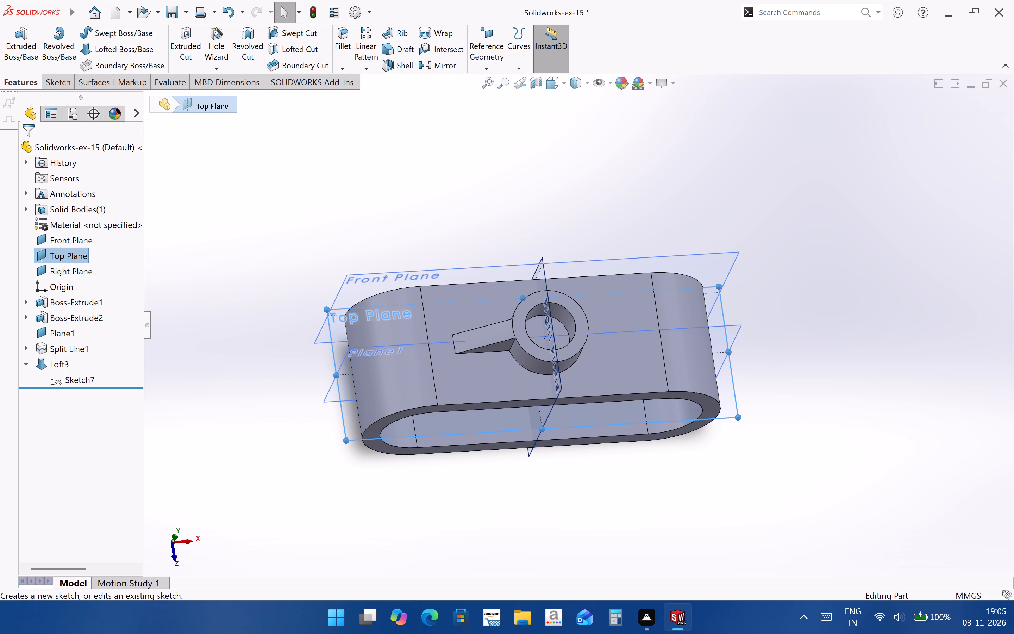
key(ctrl+8)
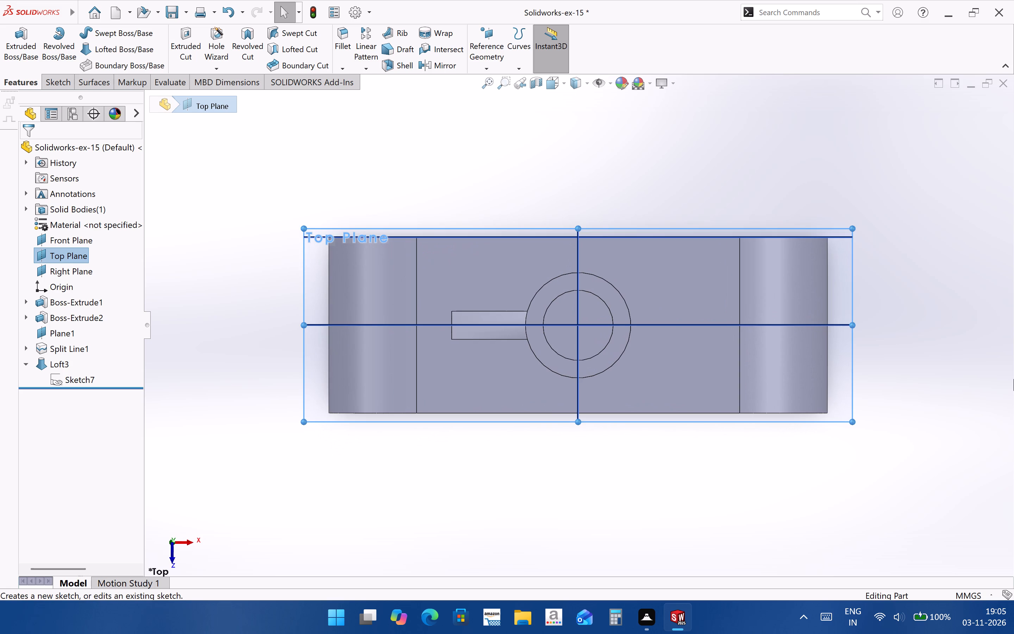
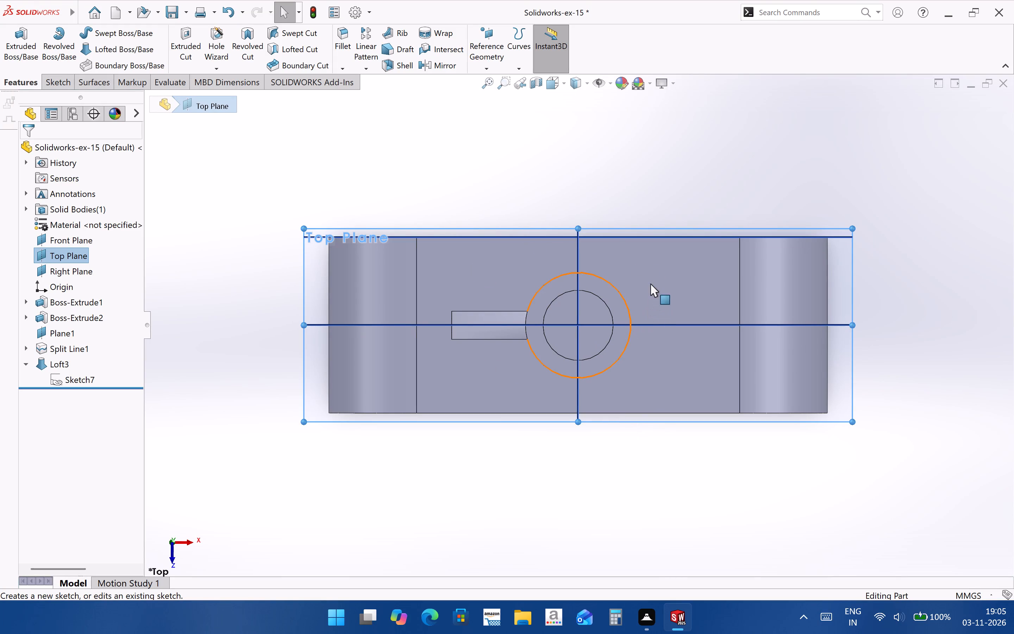
Sketch a corner rectangle about 17 by 7.6 mm on the Top Plane, overlapping the boss's outer edge opposite the existing rib.
click(42, 80)
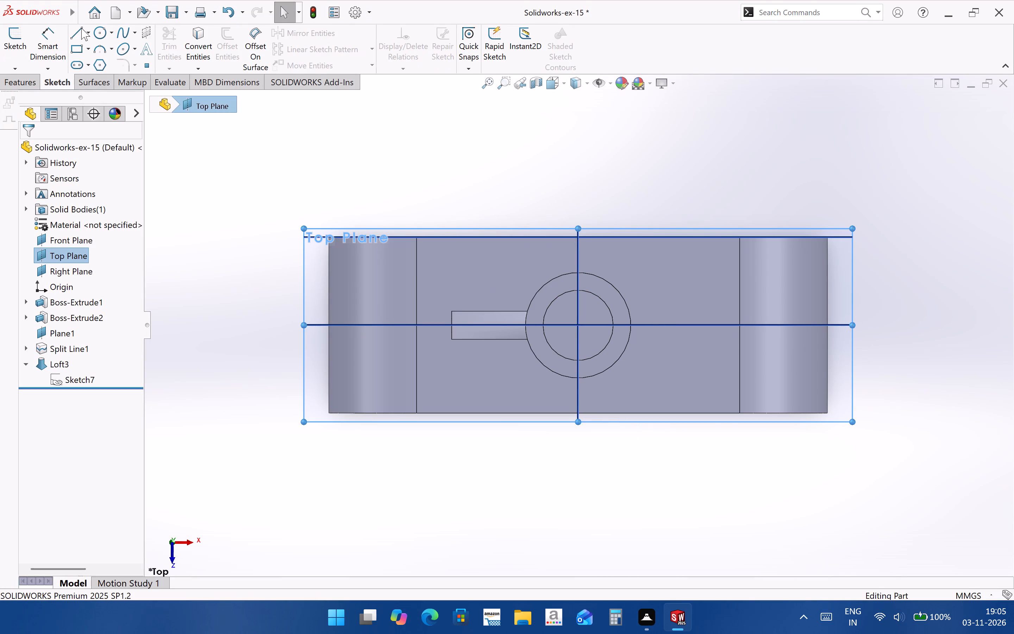
click(70, 31)
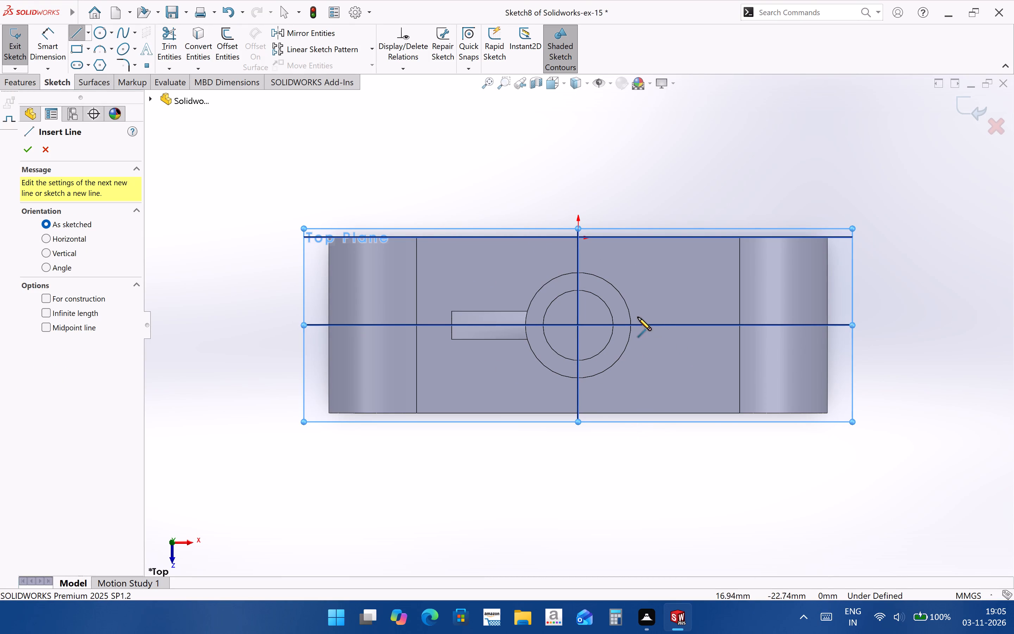
click(86, 47)
click(93, 63)
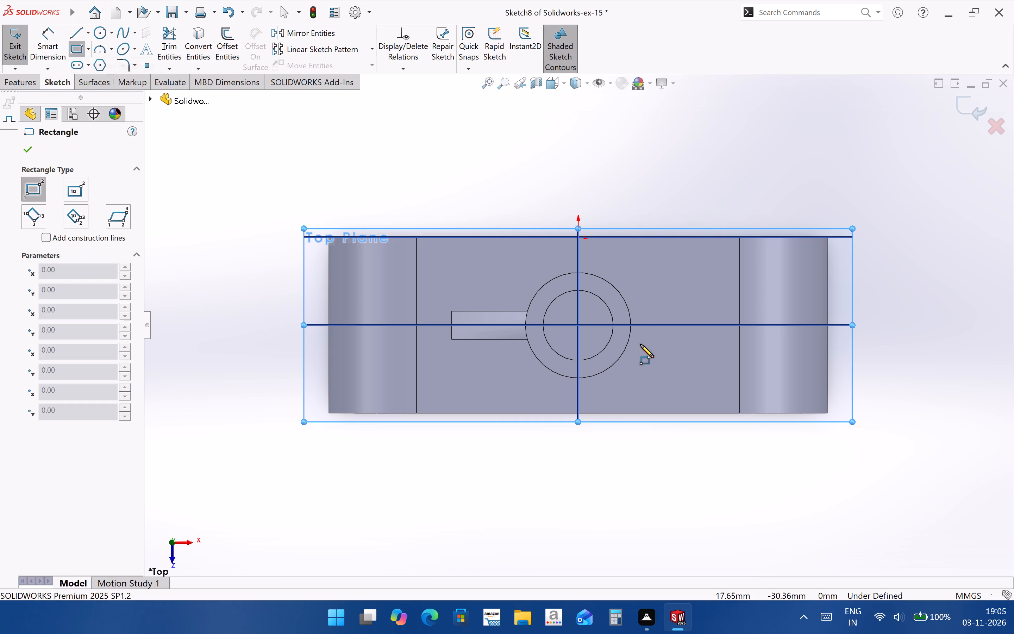
click(622, 314)
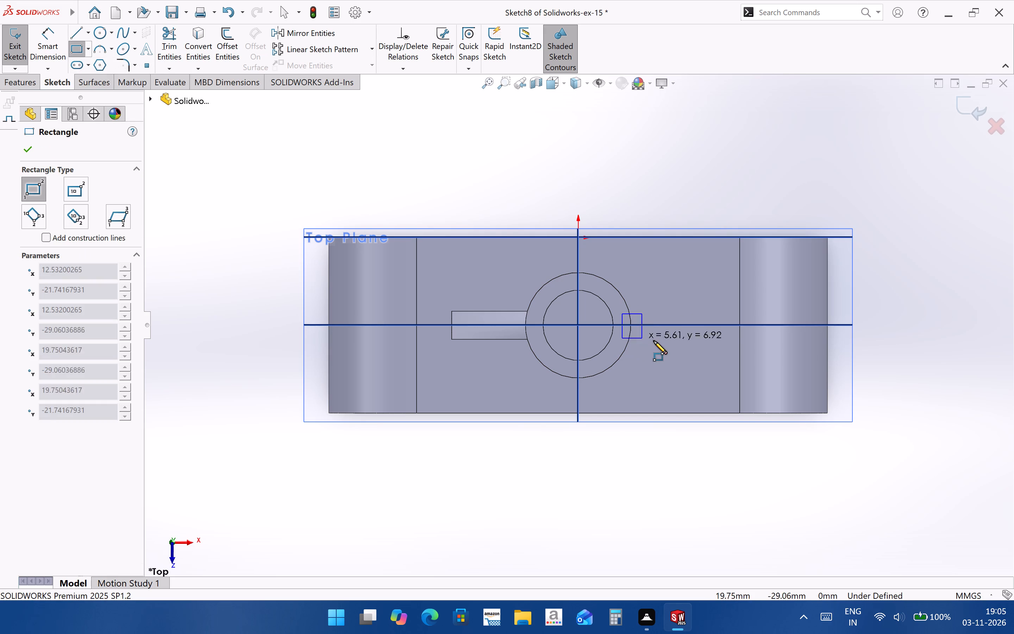
click(682, 341)
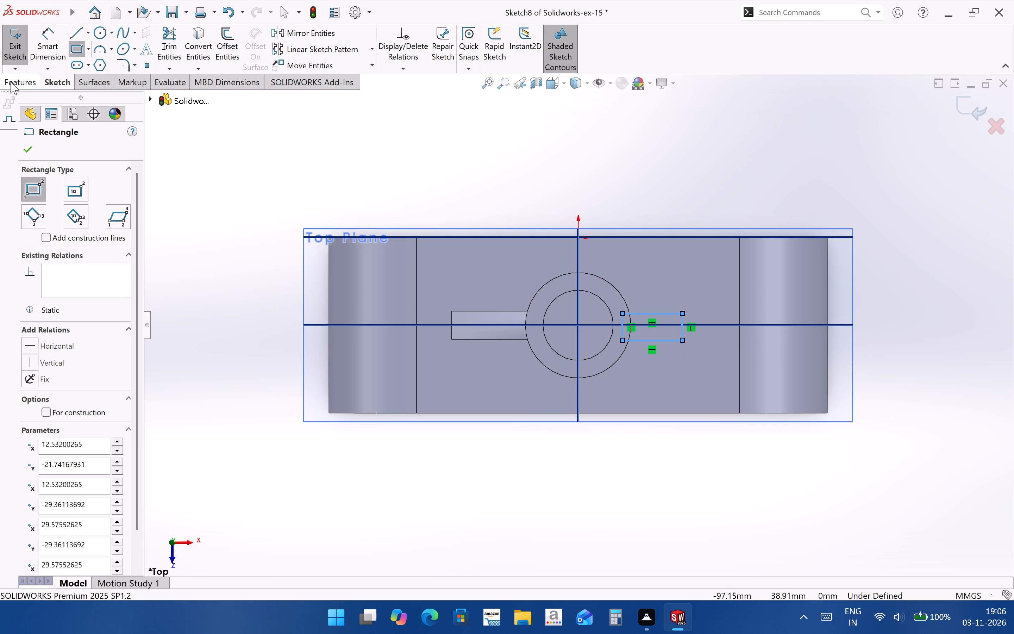
Dimension the rectangle's short side, away from the boss, to 8 mm.
click(39, 58)
scroll(650, 322, down, 3)
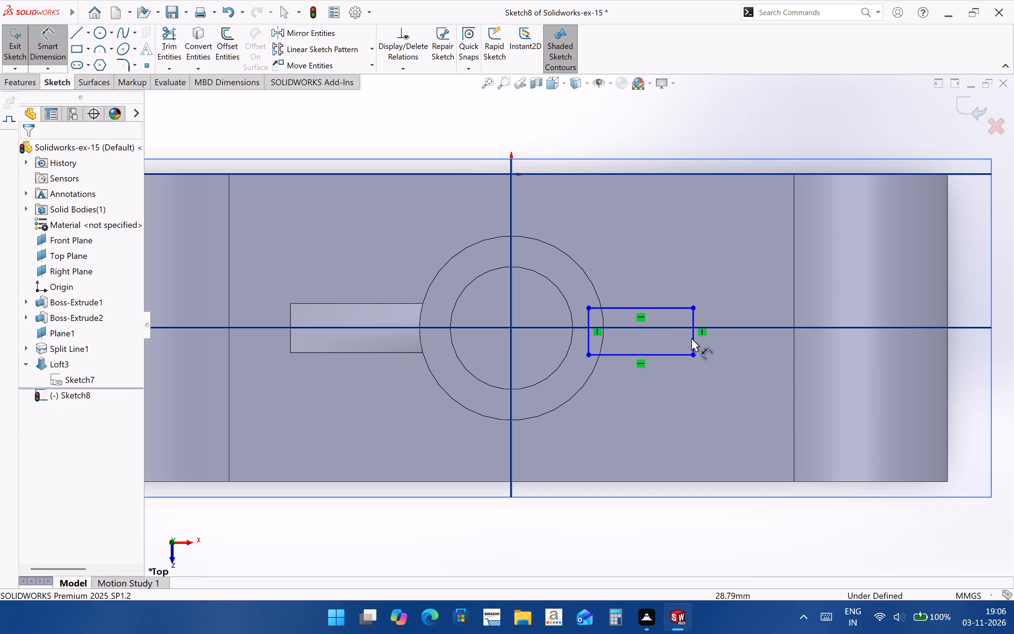
click(694, 346)
click(714, 290)
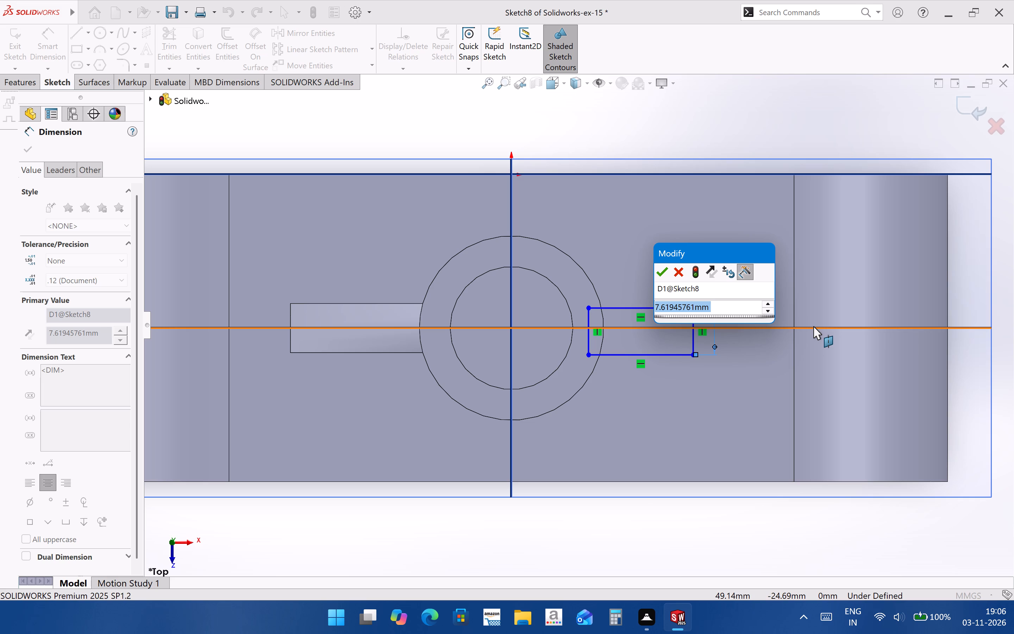
key(1)
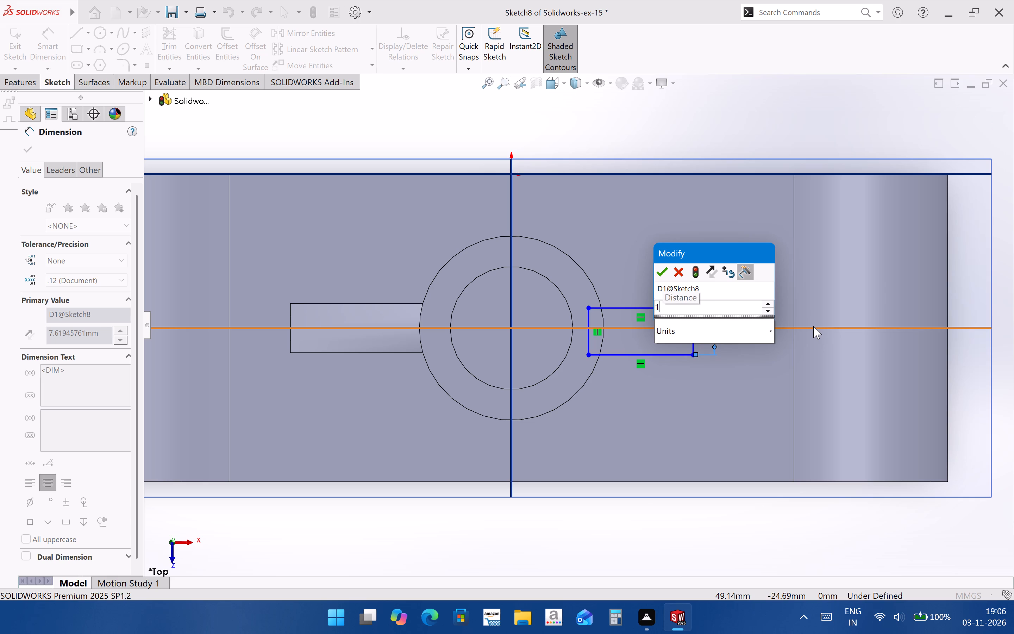
key(BackSpace)
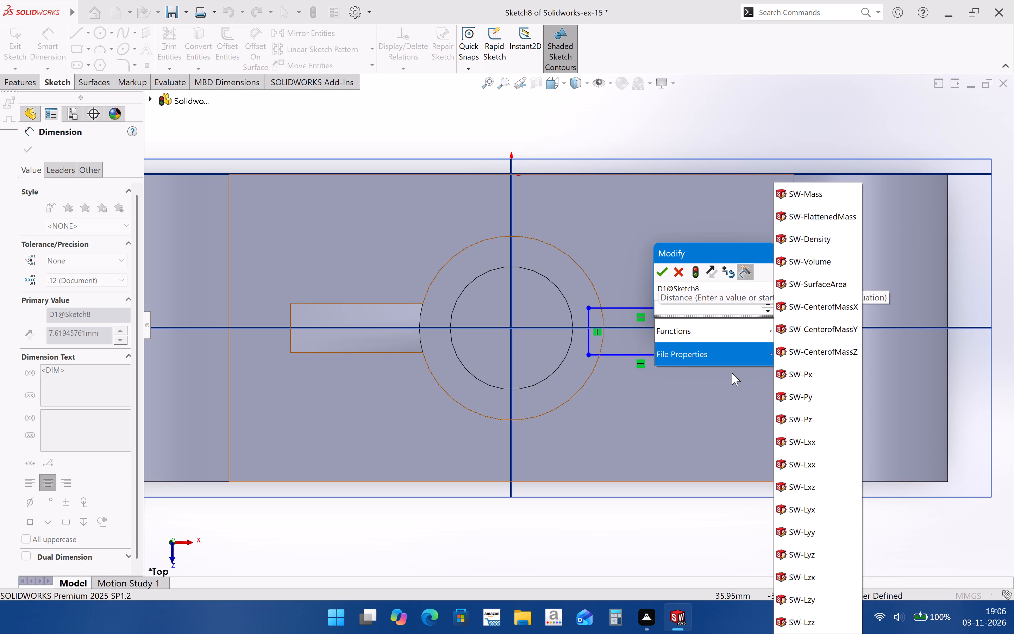
key(Escape)
double_click(709, 292)
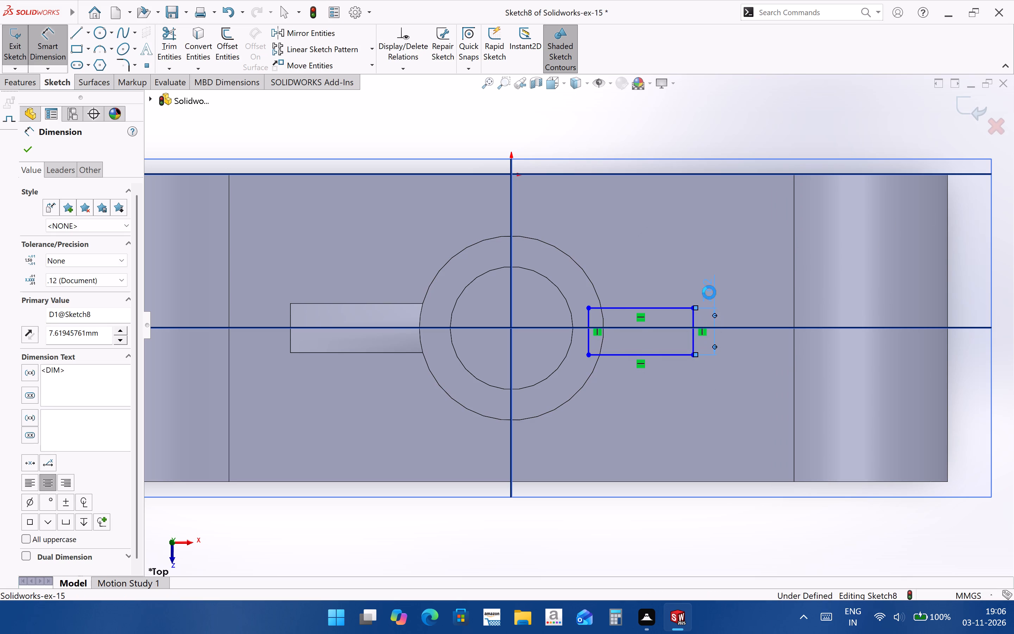
key(8)
key(Return)
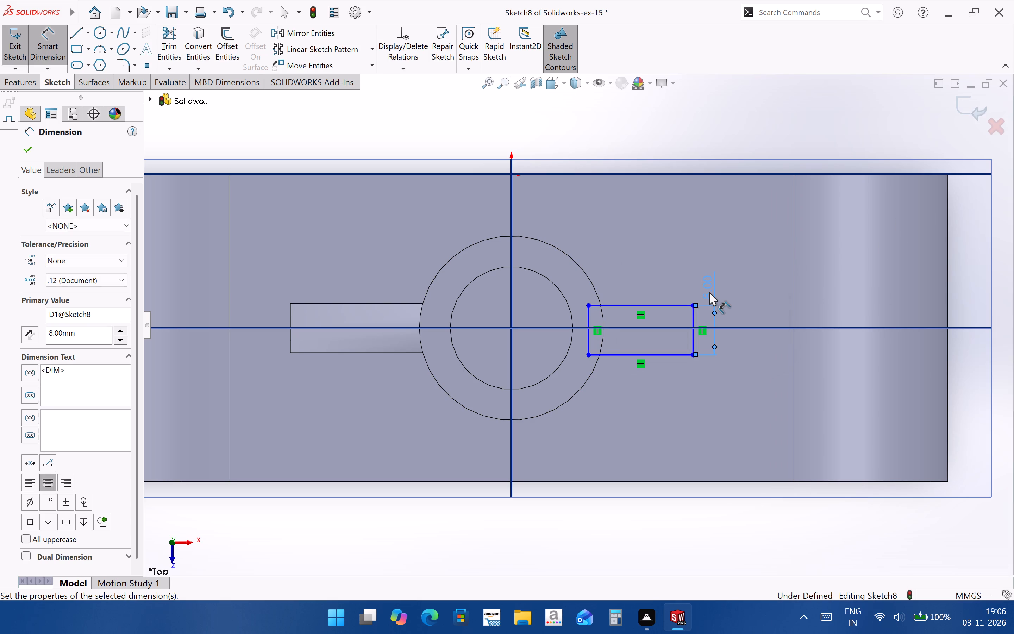
click(711, 403)
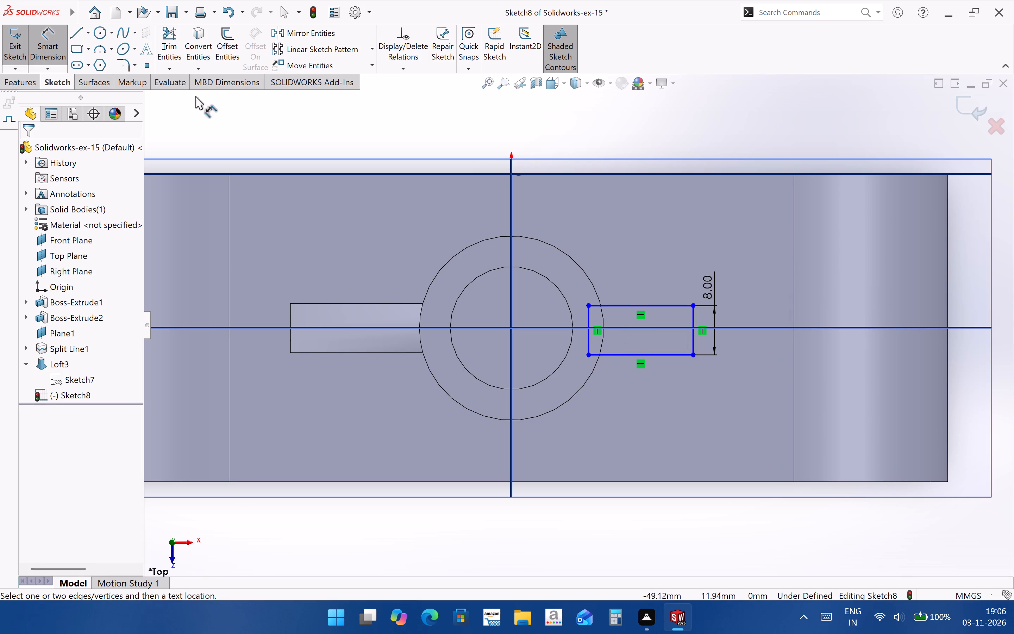
Draw a horizontal centerline about 51 mm long through the boss's centre and the rectangle, ending at the flat face's edge.
click(93, 33)
click(90, 33)
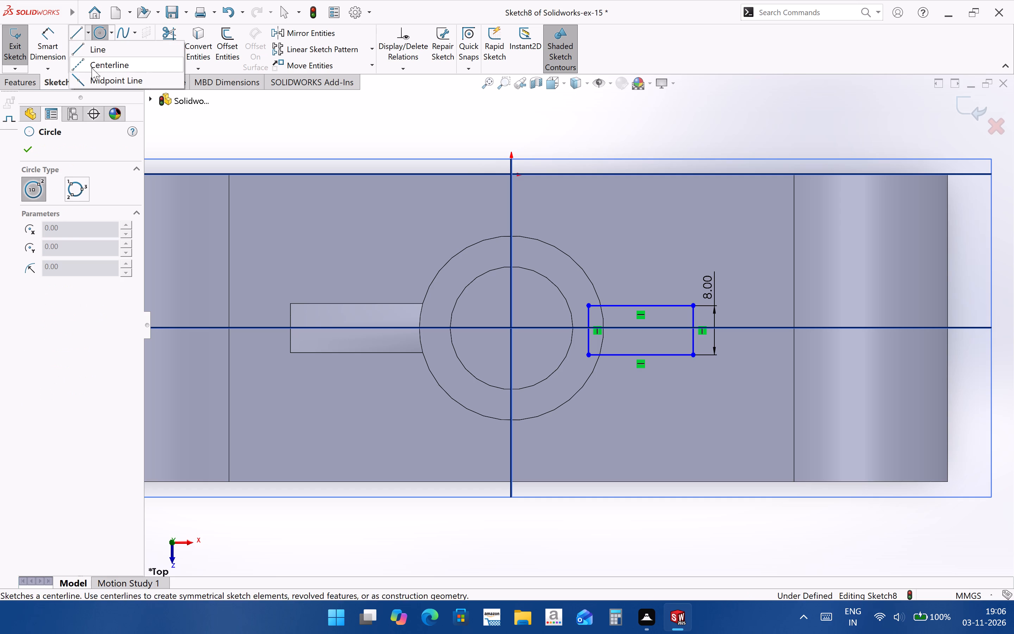
click(92, 68)
click(481, 329)
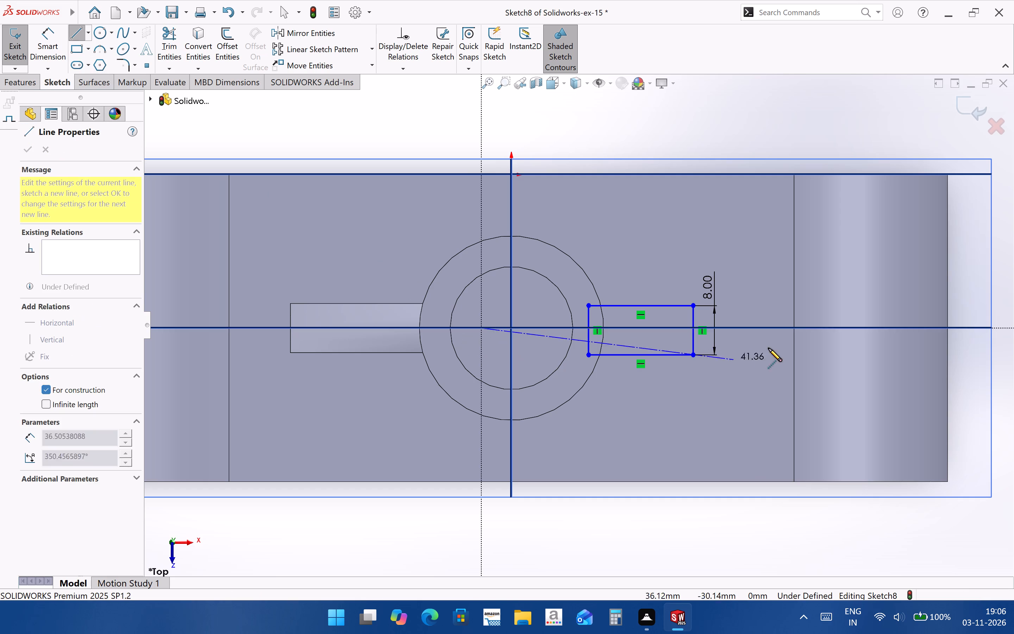
click(793, 326)
key(Escape)
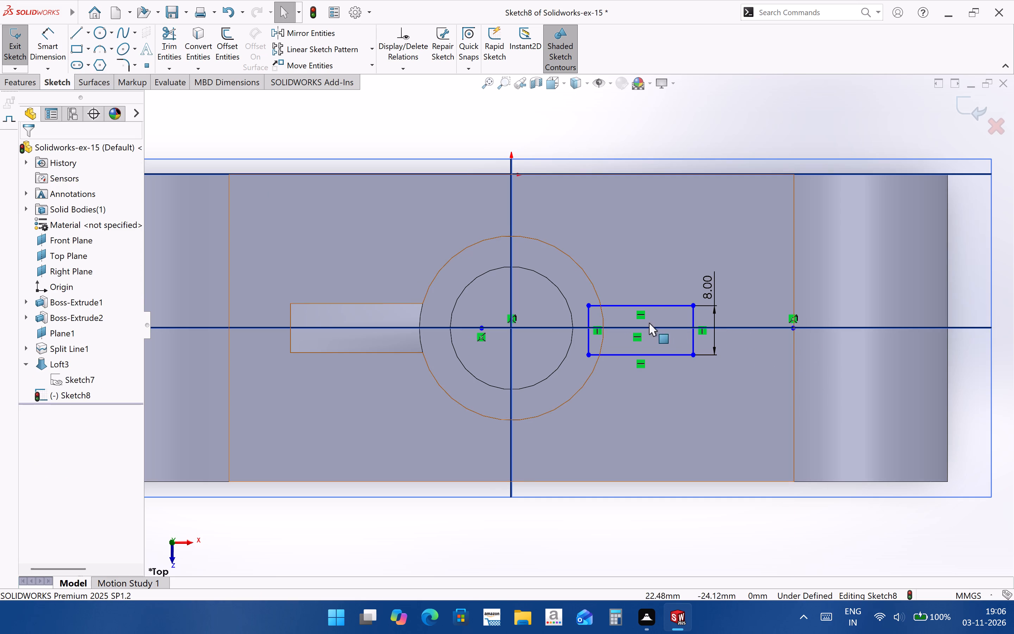
Make the rectangle's two long sides symmetric about the horizontal centerline.
click(656, 307)
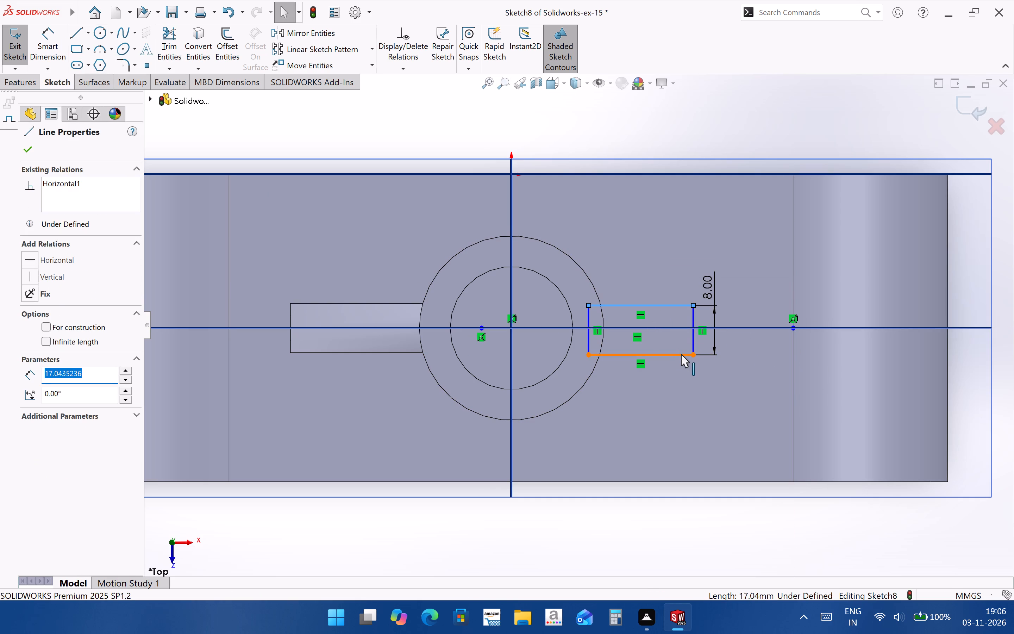
ctrl+click(684, 354)
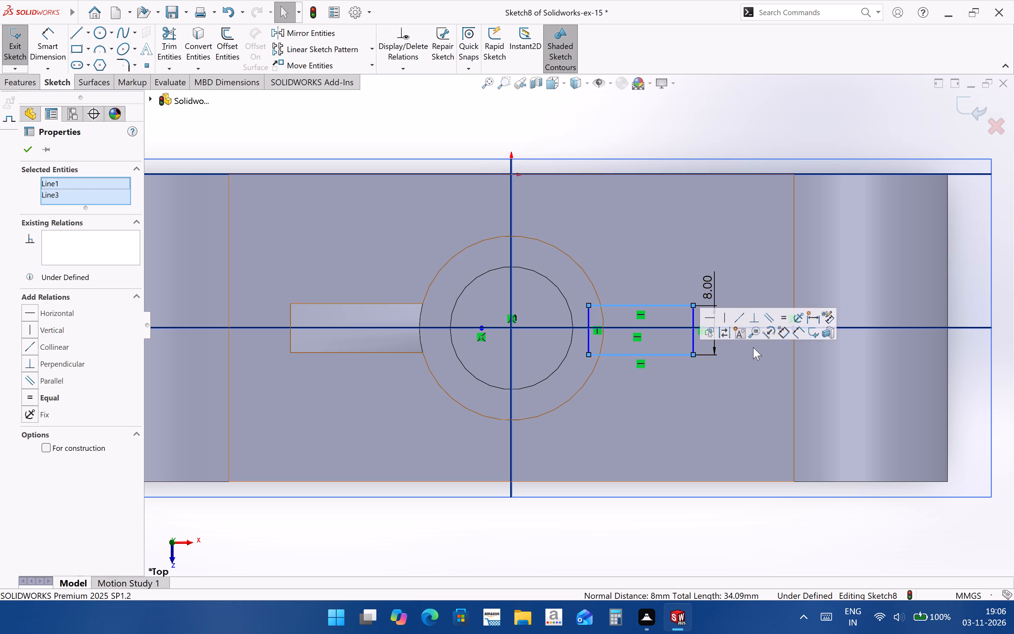
ctrl+click(657, 328)
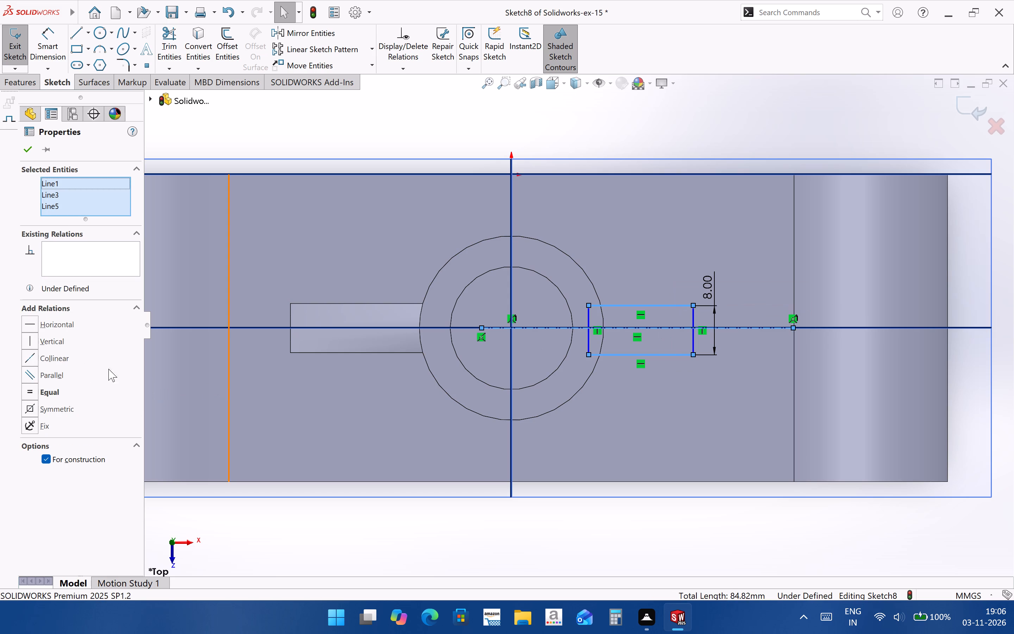
click(59, 407)
click(661, 390)
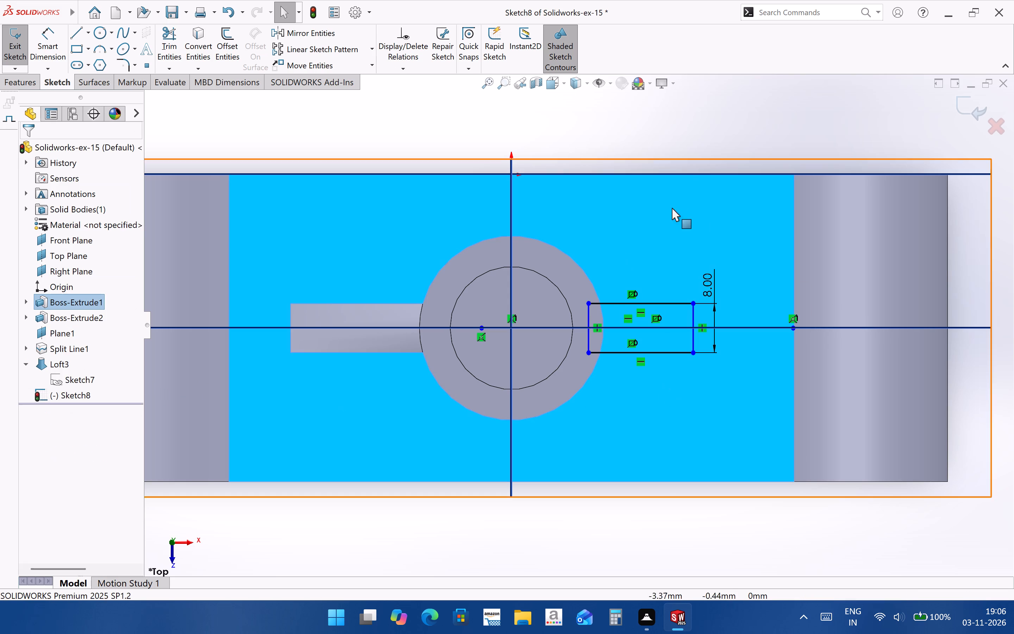
scroll(668, 201, up, 2)
click(707, 486)
scroll(561, 363, down, 2)
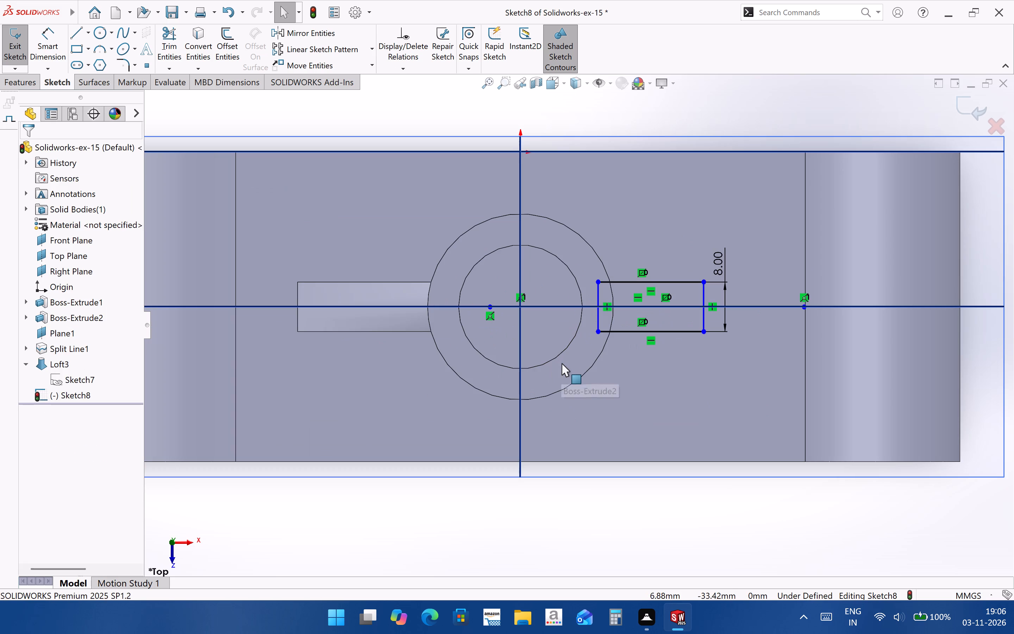
Convert the boss's outer circular edge into the sketch, without including the surrounding flat face.
click(202, 59)
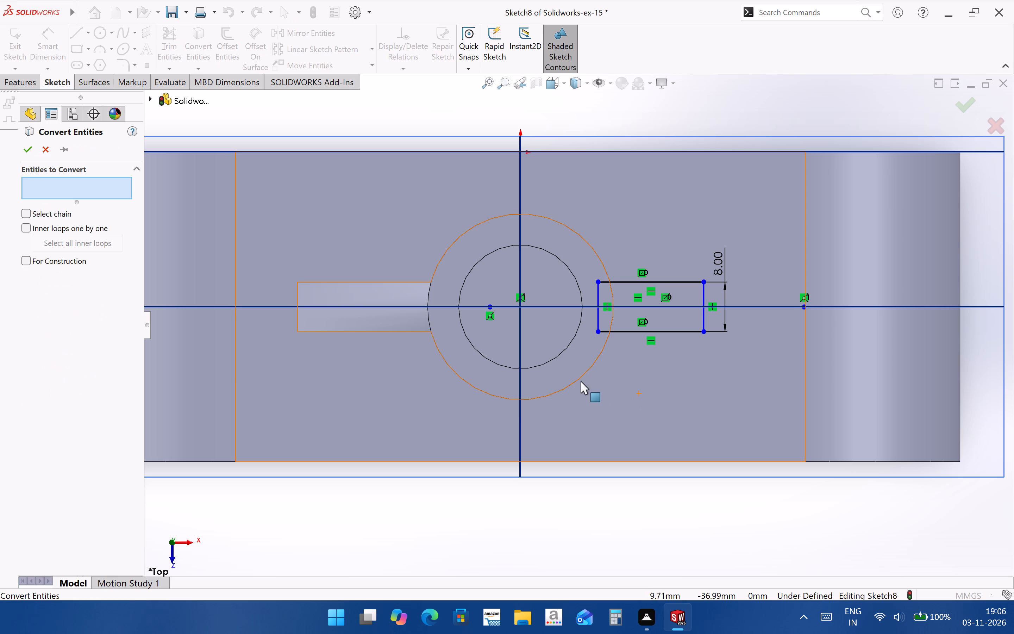
click(581, 381)
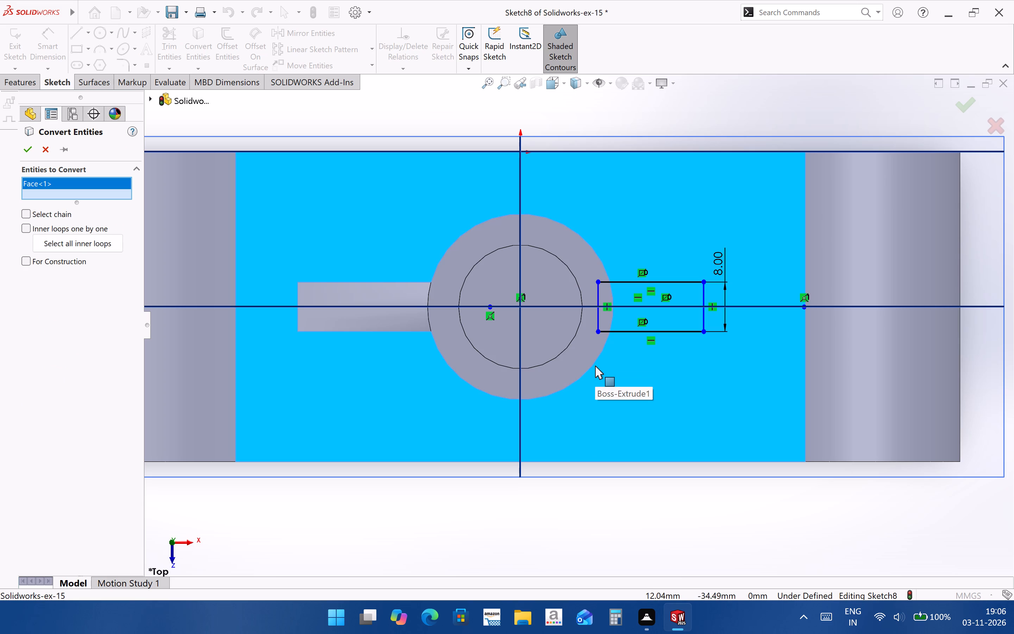
click(44, 180)
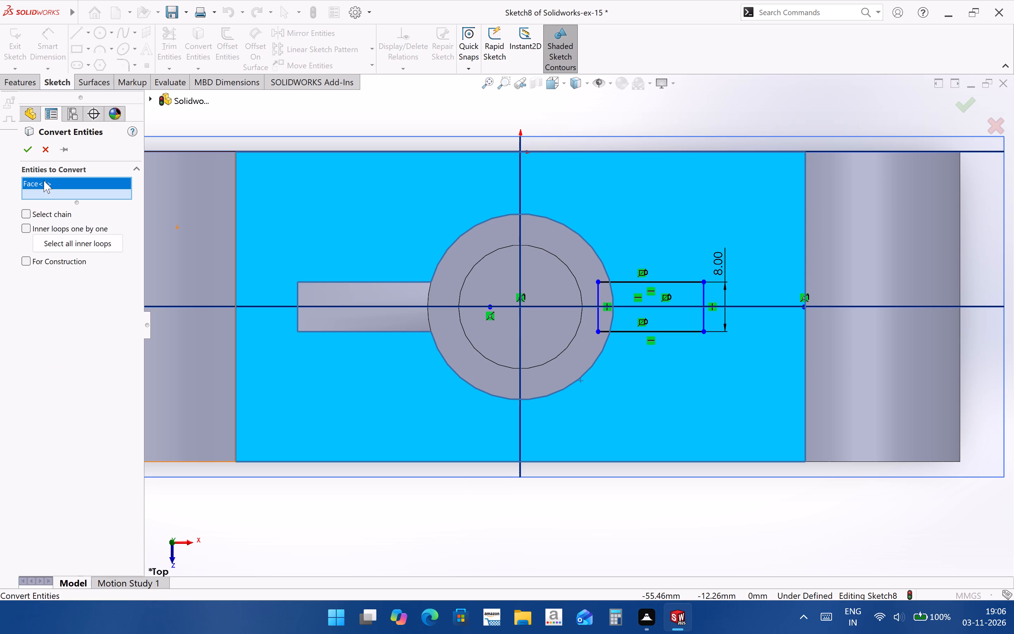
key(Delete)
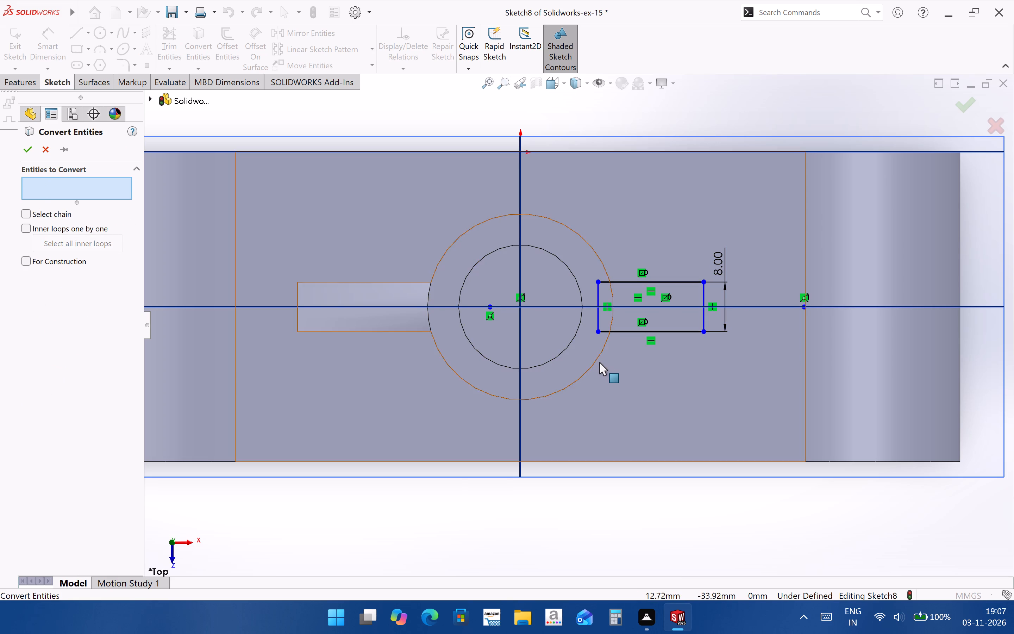
click(596, 362)
click(27, 148)
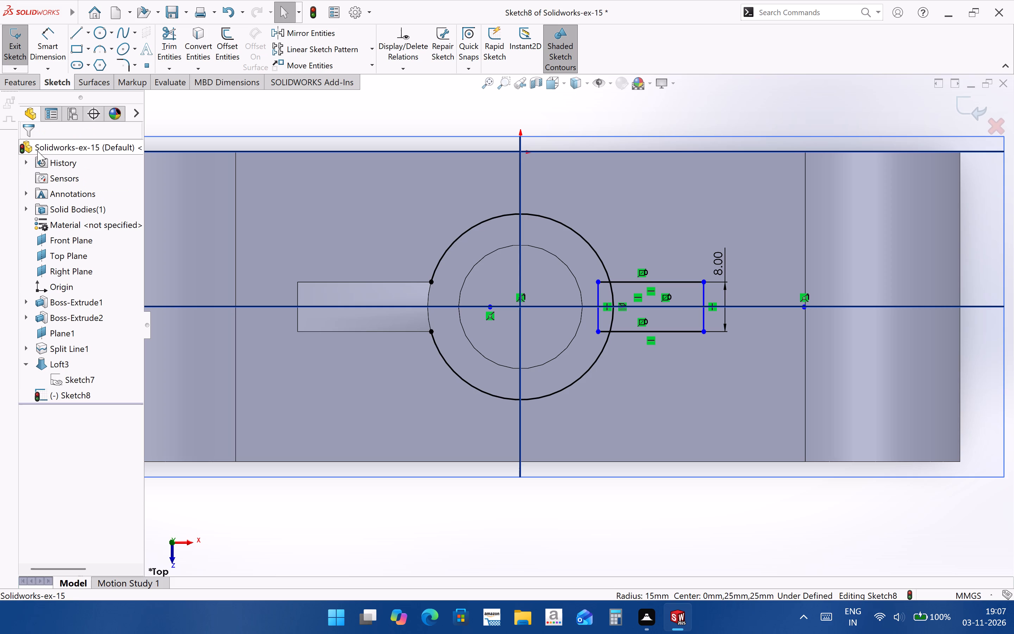
Dimension the rectangle's far short side from the vertical plane through the boss's centre as 72/2, giving 36 mm.
scroll(621, 300, down, 2)
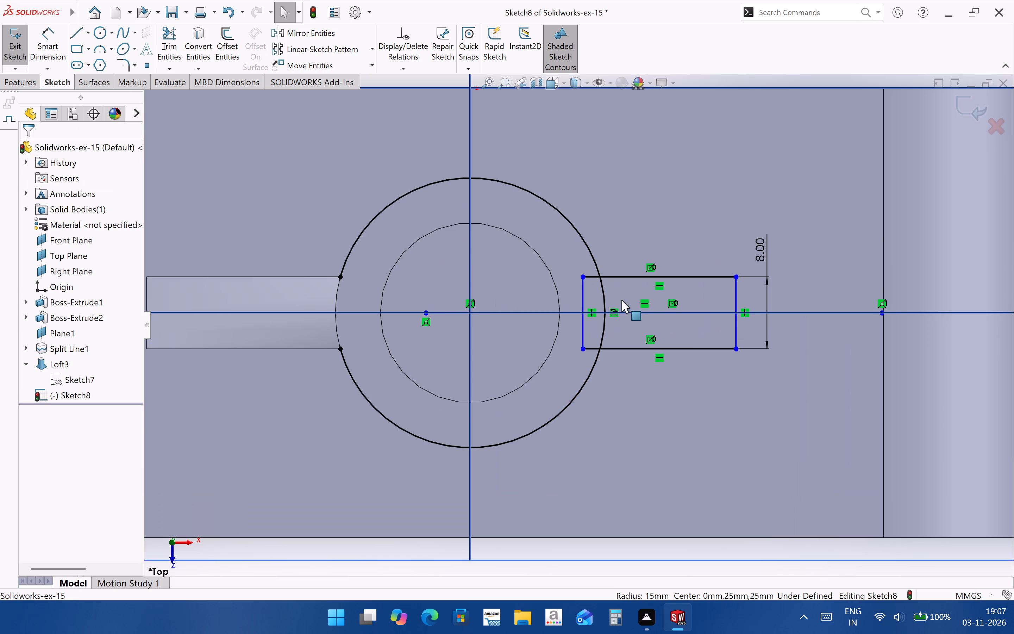
click(36, 41)
scroll(654, 344, up, 3)
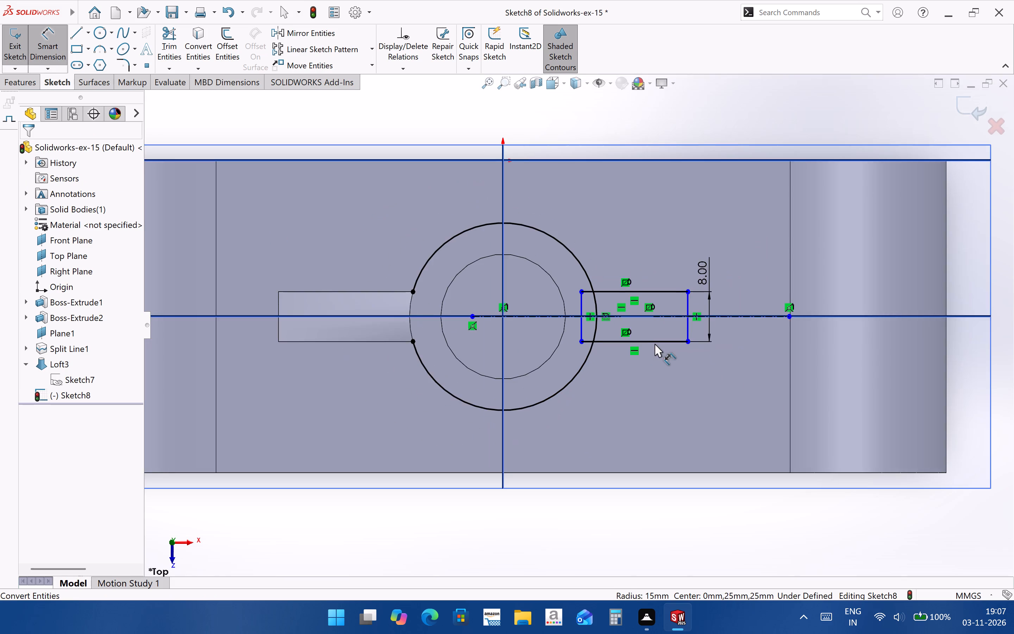
click(517, 363)
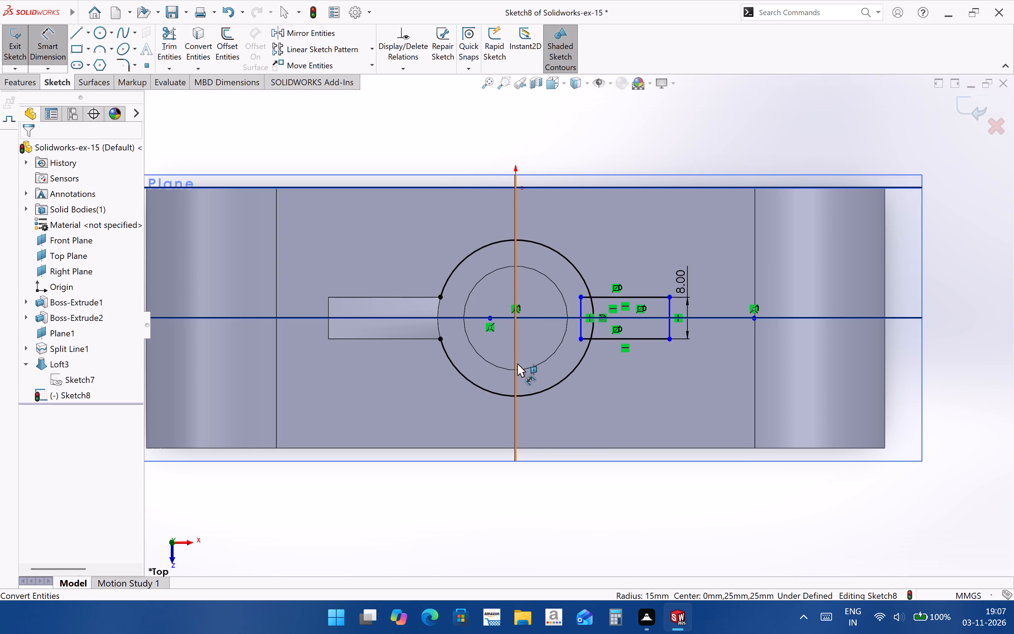
click(668, 323)
click(592, 257)
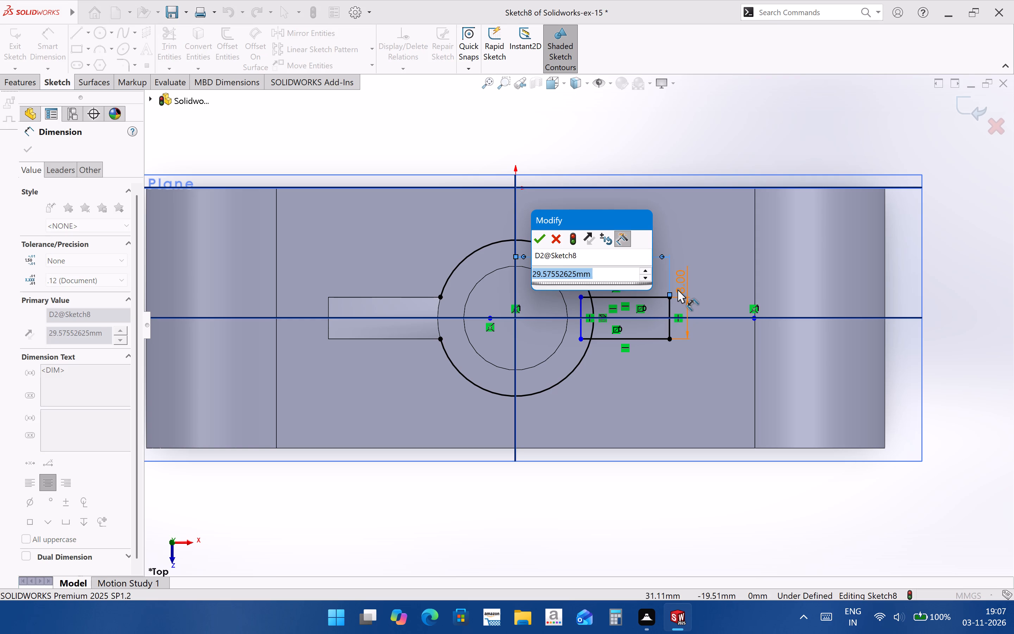
text(72)
text(/2)
key(Return)
click(678, 354)
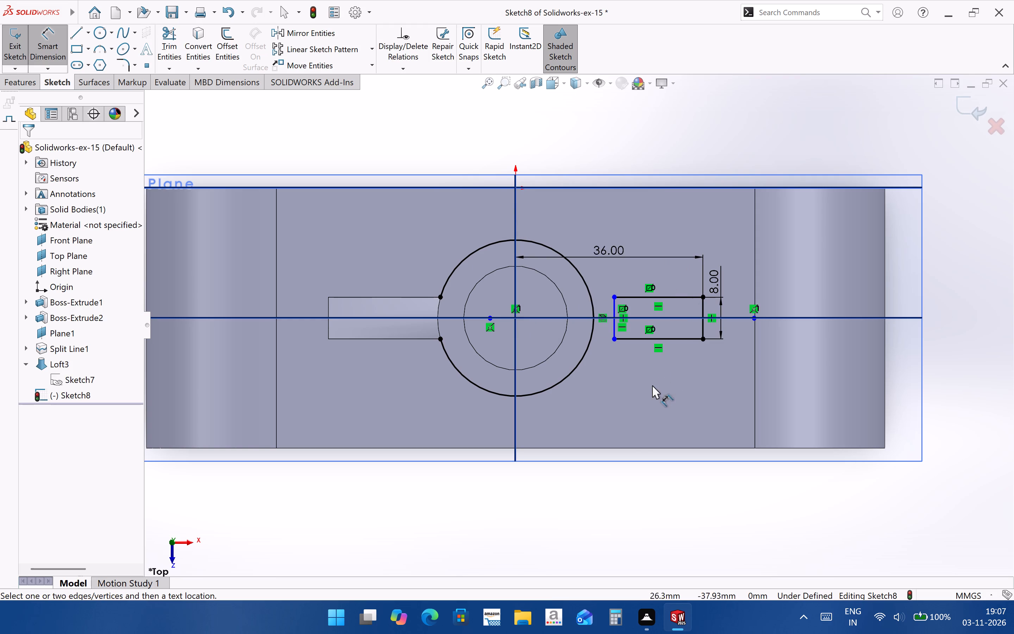
Extend the rectangle's two long sides to meet the converted boss circle.
scroll(617, 305, down, 3)
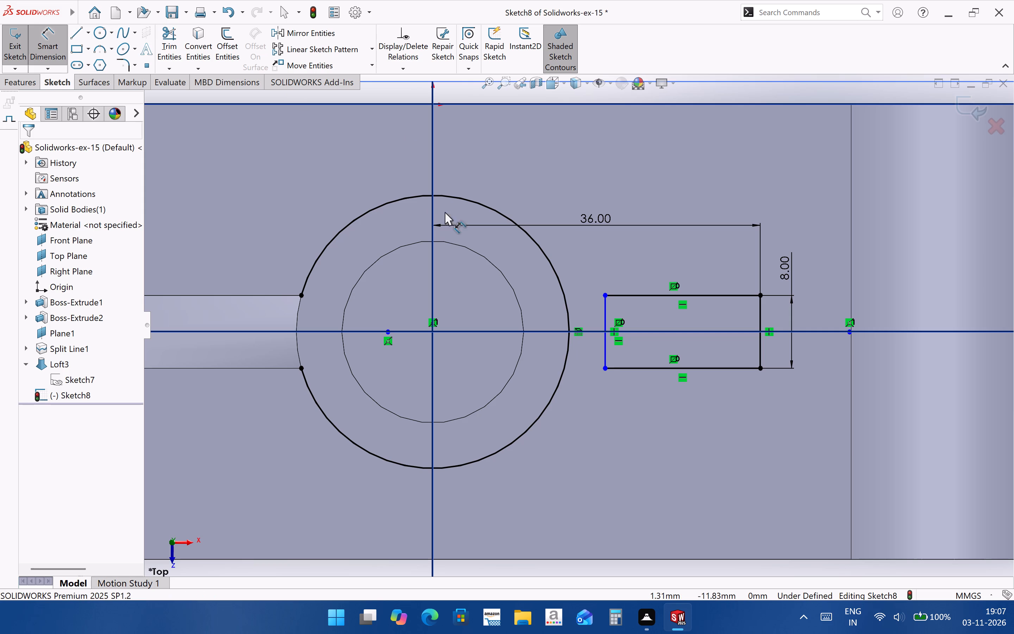
click(180, 70)
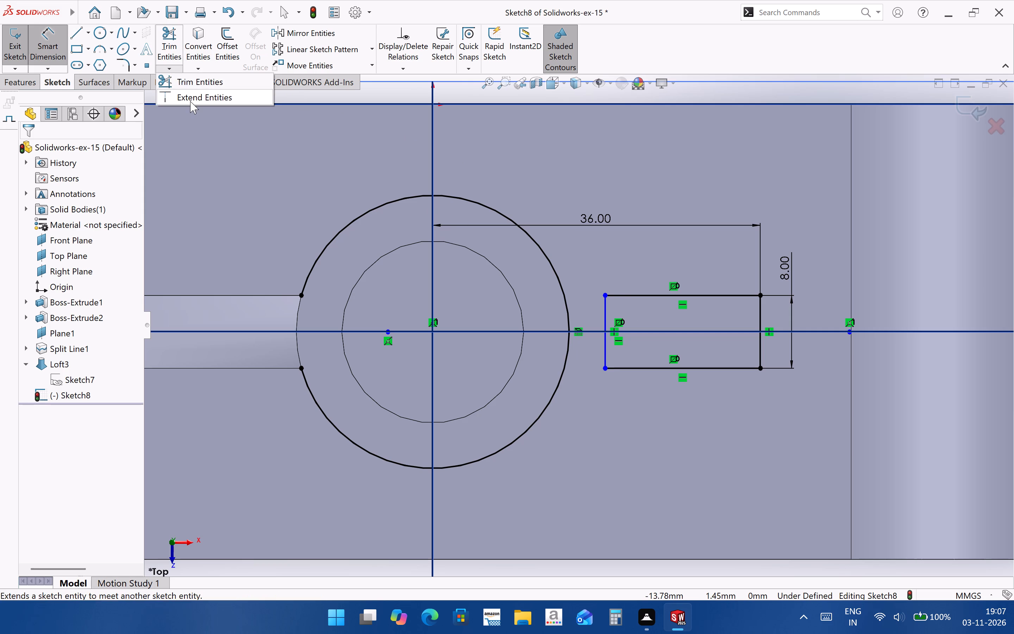
click(190, 101)
click(623, 294)
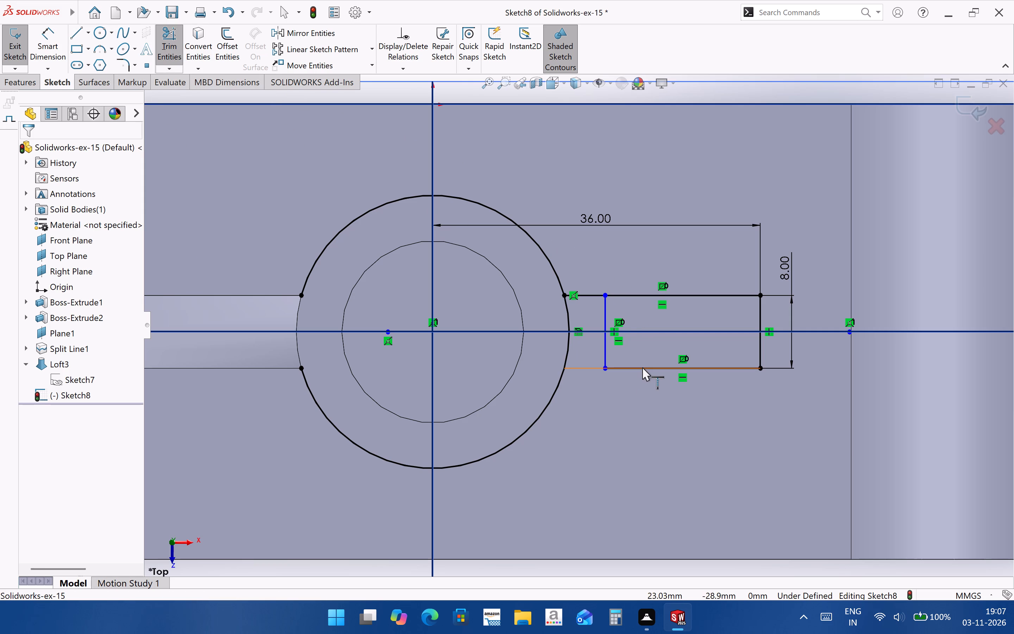
click(642, 367)
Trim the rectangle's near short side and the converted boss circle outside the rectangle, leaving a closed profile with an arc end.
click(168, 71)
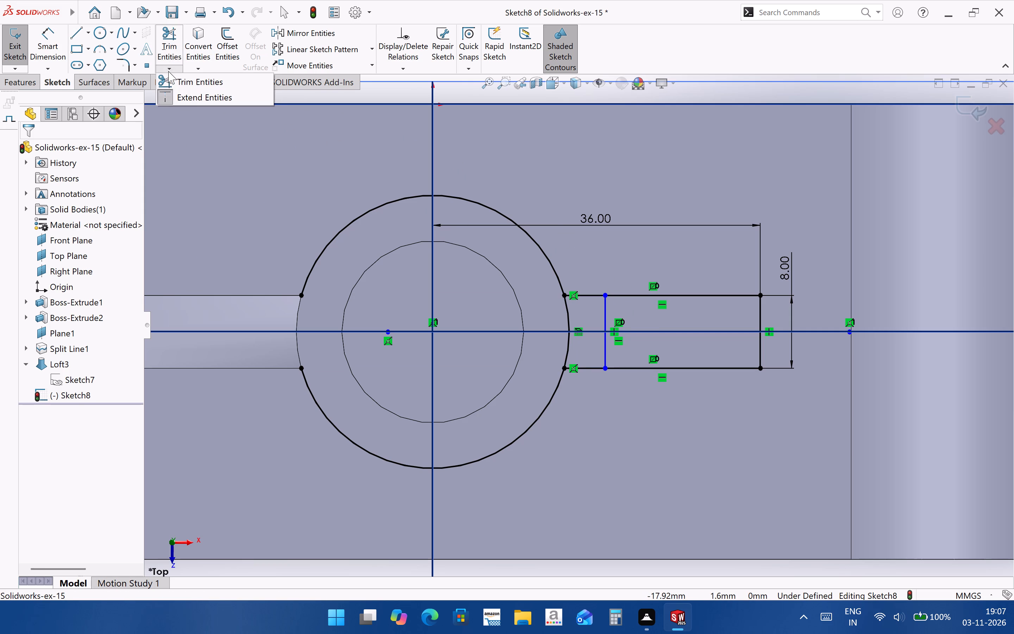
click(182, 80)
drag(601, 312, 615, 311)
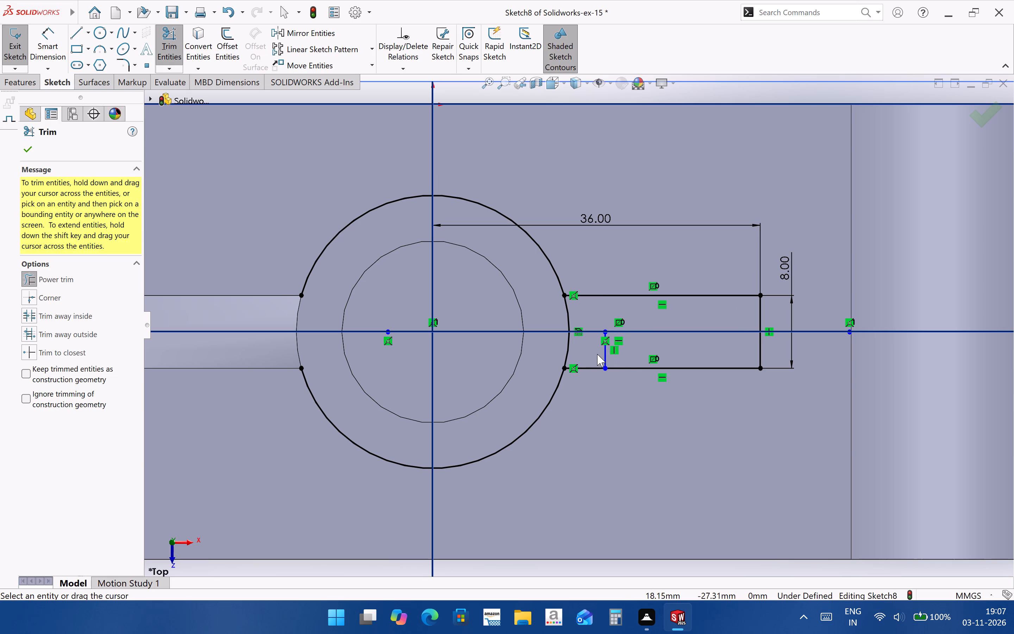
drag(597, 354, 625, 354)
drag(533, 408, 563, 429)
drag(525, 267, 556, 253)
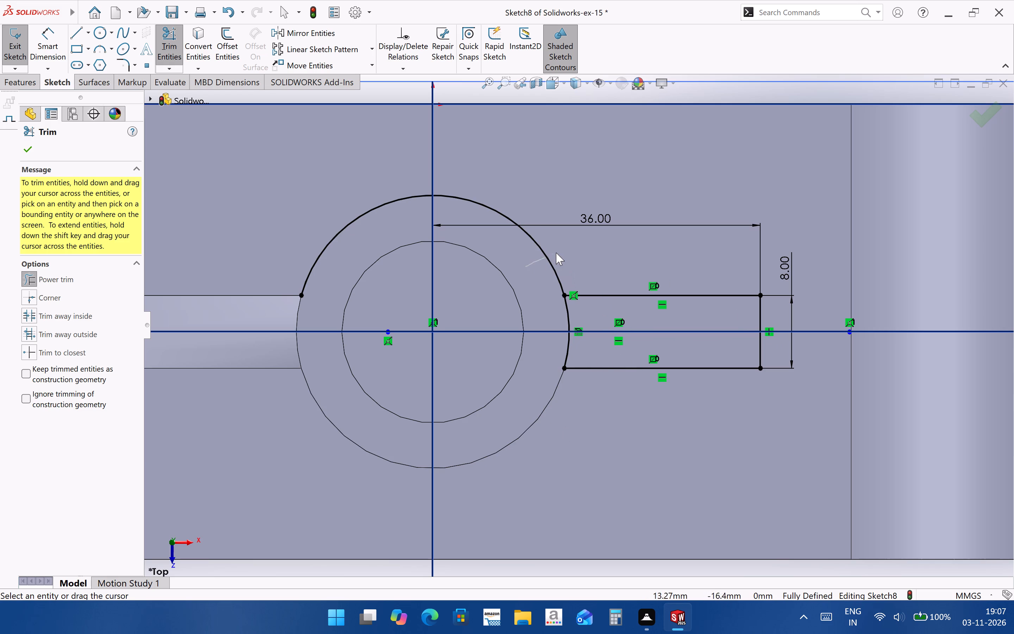
Close Solidworks-ex-15 without saving the changes and reopen its last saved version.
scroll(597, 362, up, 2)
scroll(622, 398, up, 1)
click(28, 84)
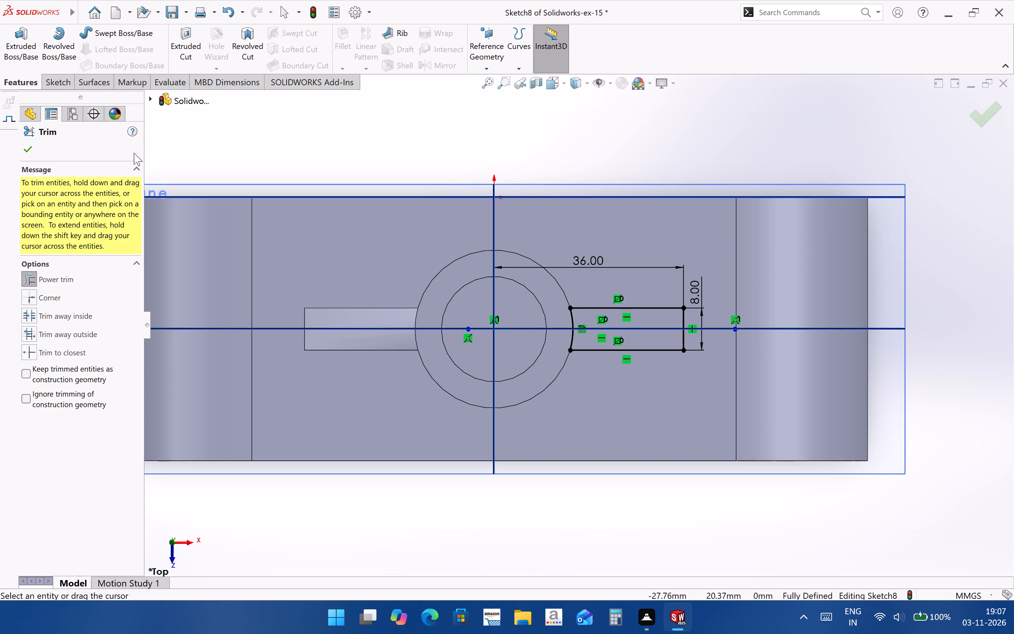
scroll(785, 463, up, 2)
middle_drag(644, 436, 626, 263)
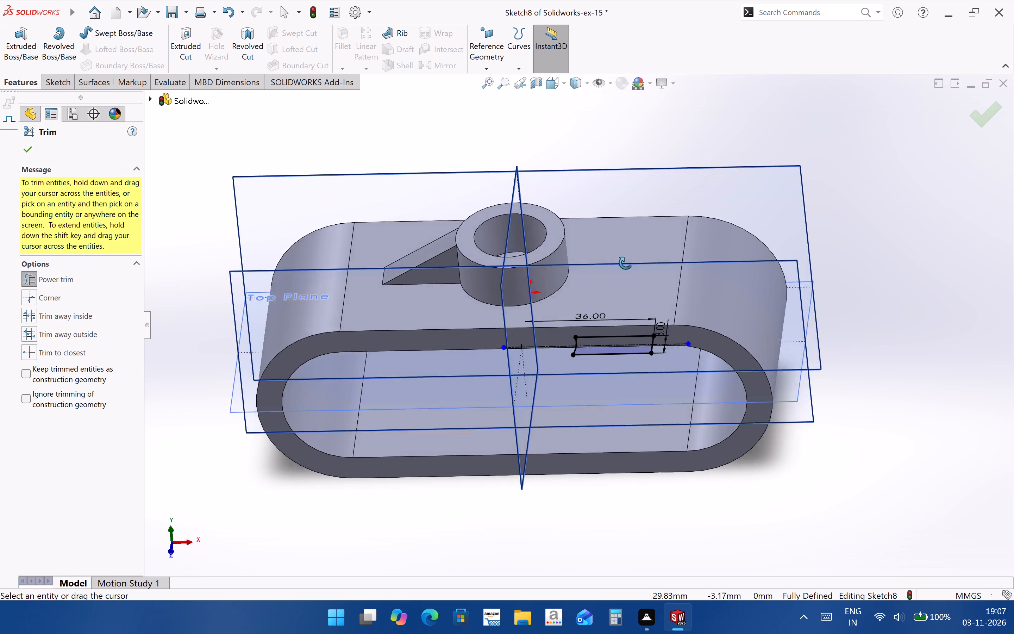
middle_drag(626, 263, 668, 265)
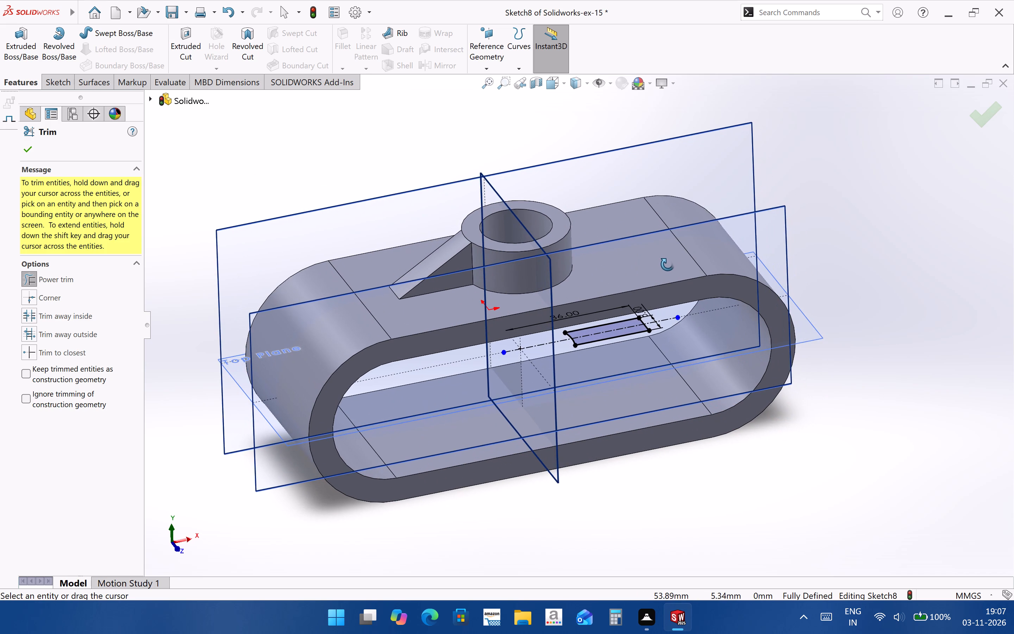
middle_drag(668, 265, 637, 299)
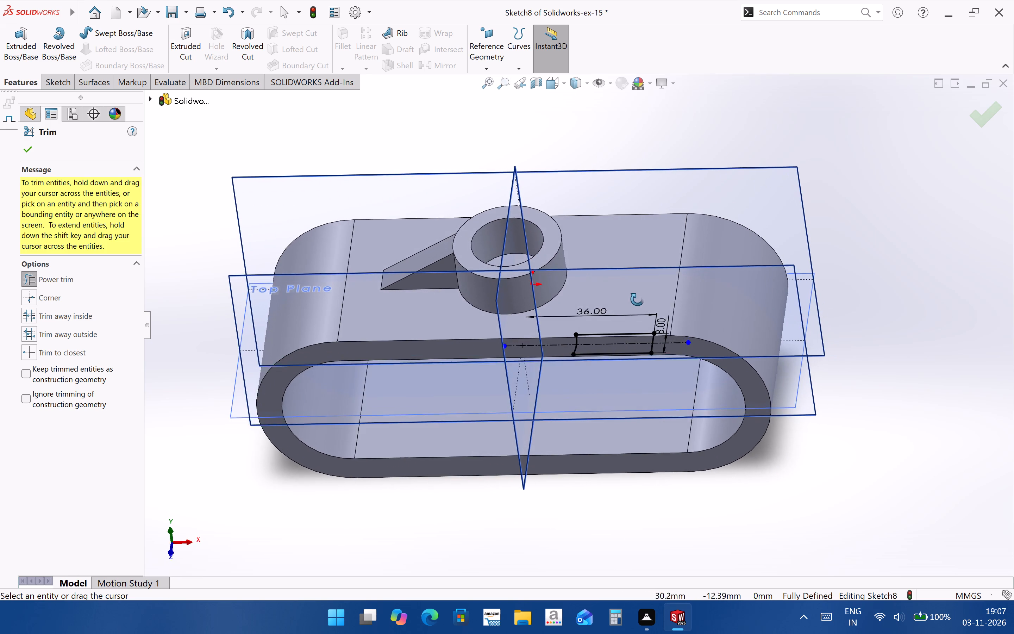
middle_drag(637, 299, 650, 287)
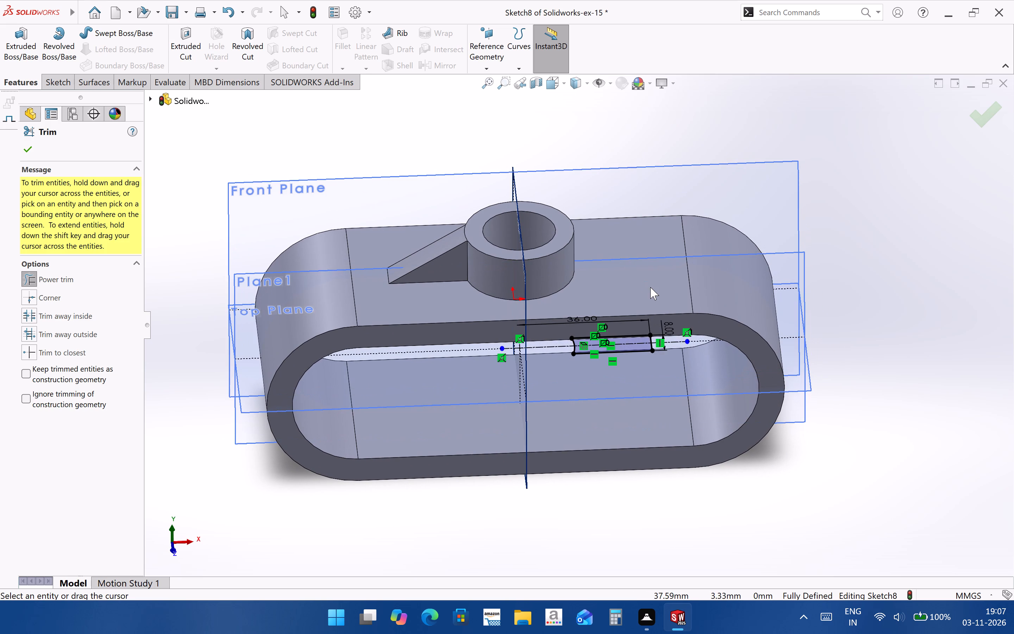
click(999, 88)
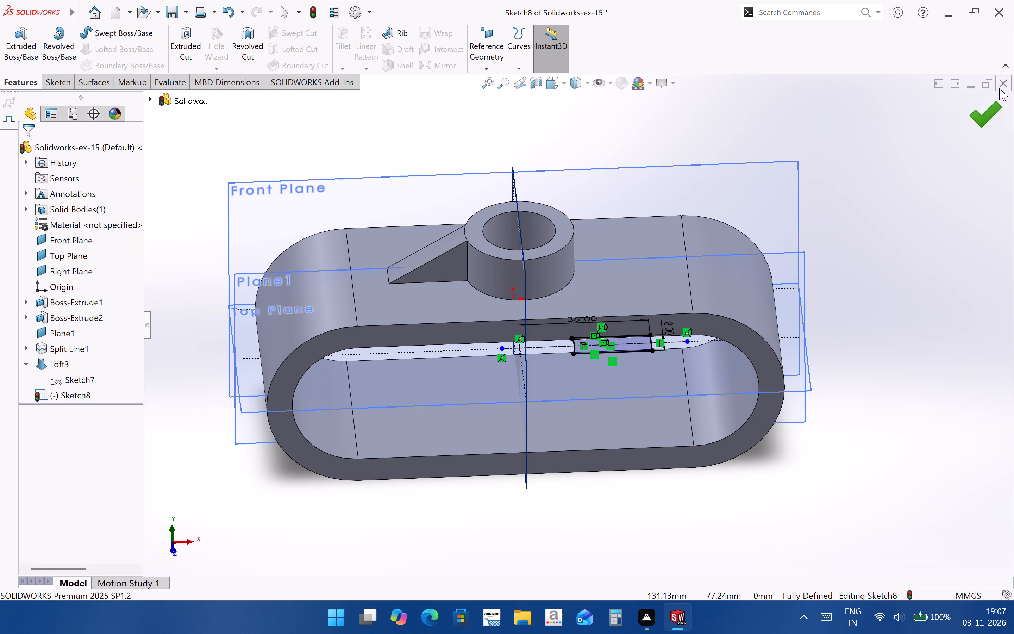
click(448, 314)
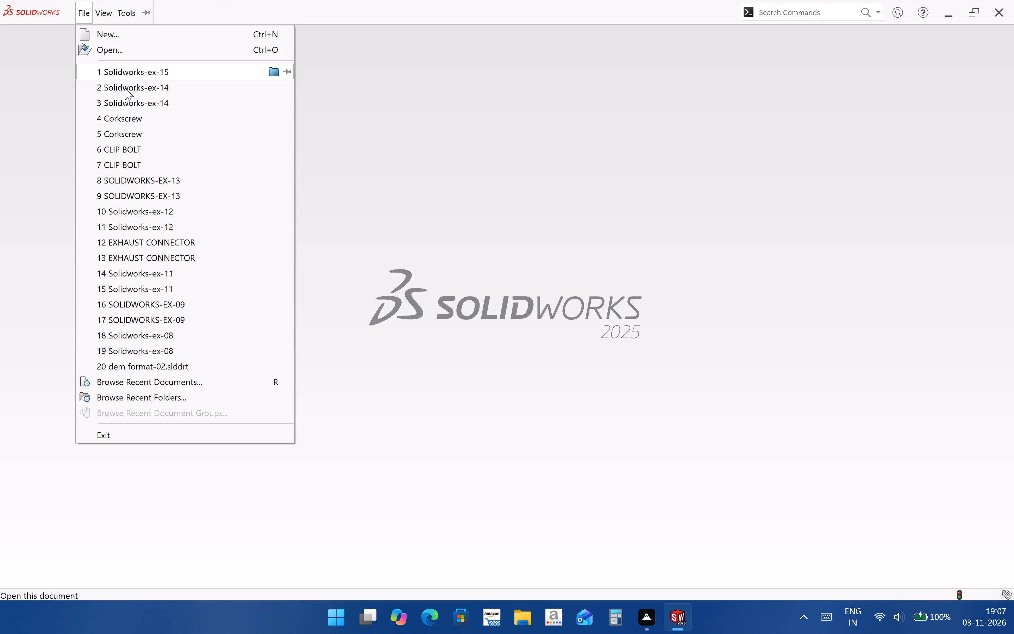
click(127, 74)
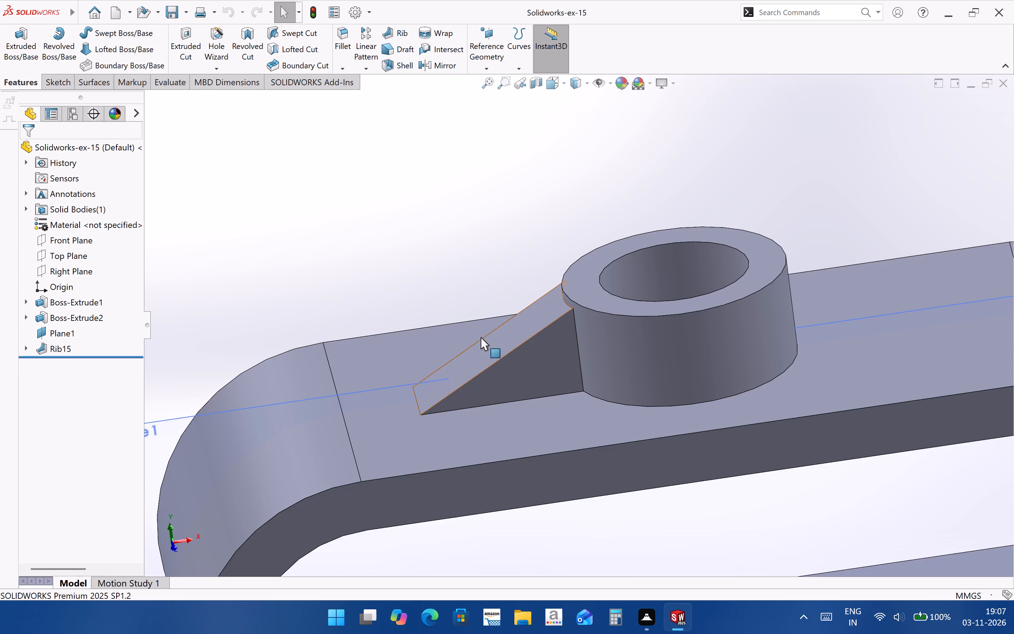
Delete the Rib15 feature beside the boss, keeping its absorbed sketch.
scroll(466, 350, up, 7)
click(673, 528)
scroll(580, 353, down, 3)
middle_drag(572, 378, 610, 409)
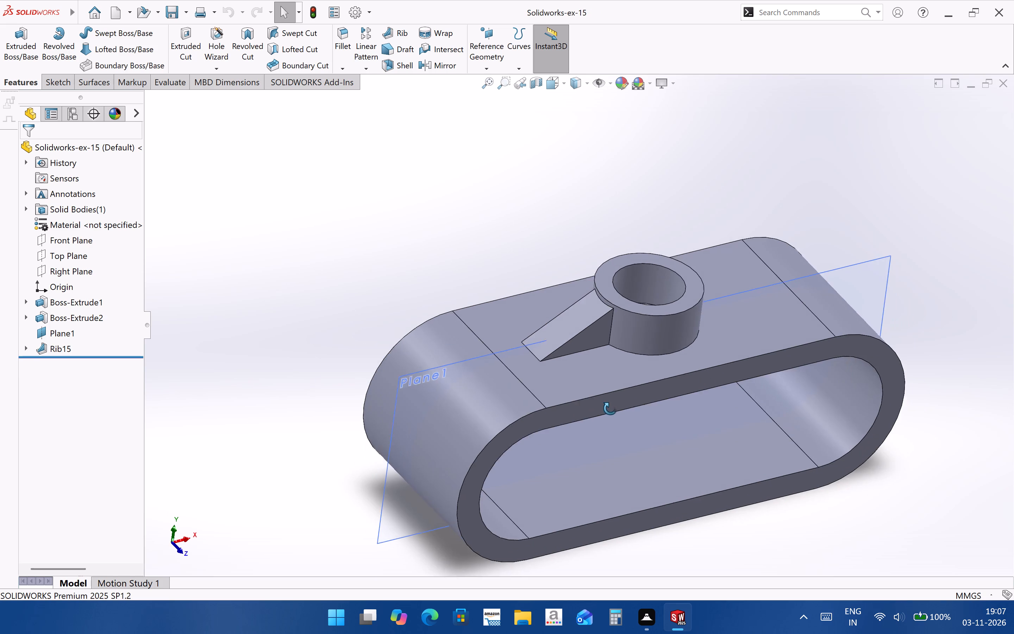
middle_drag(610, 409, 582, 390)
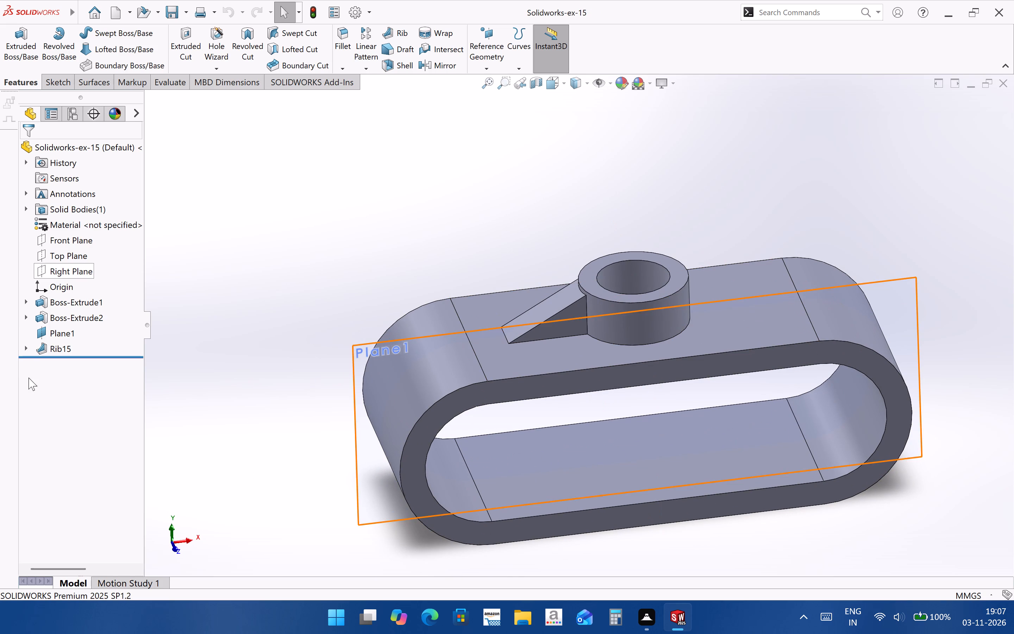
click(67, 351)
right_click(67, 351)
click(119, 427)
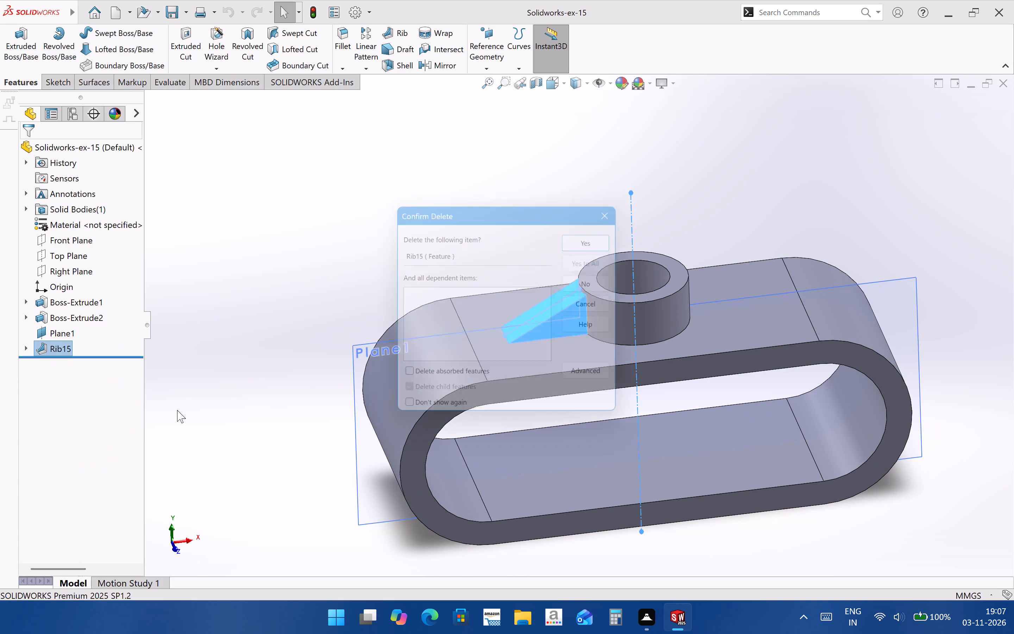
click(582, 229)
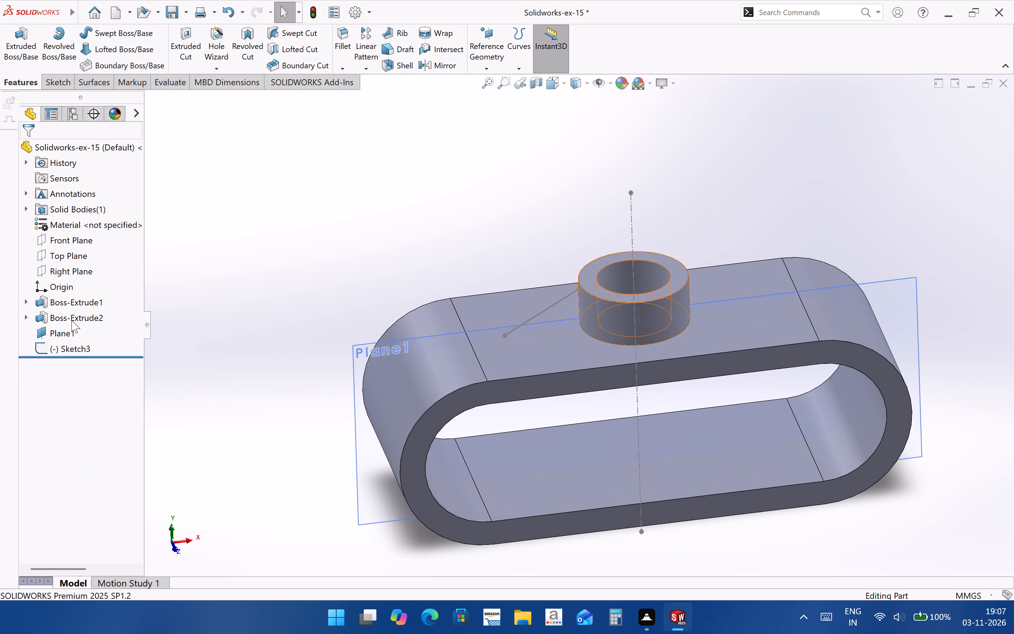
Delete the leftover rib profile sketch, Sketch3.
click(77, 347)
right_click(77, 347)
click(114, 434)
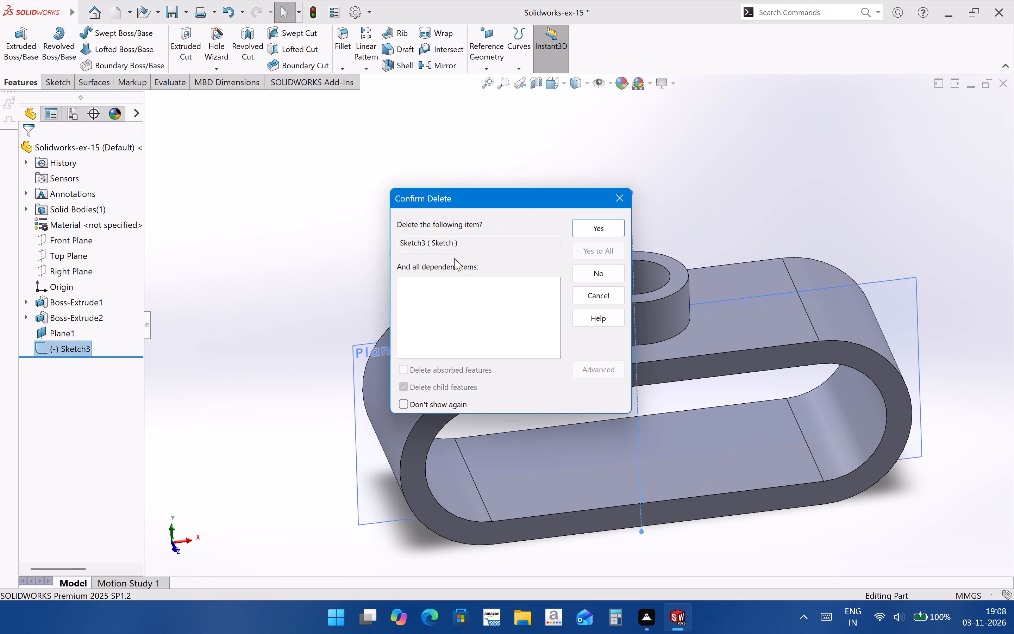
click(582, 222)
click(945, 271)
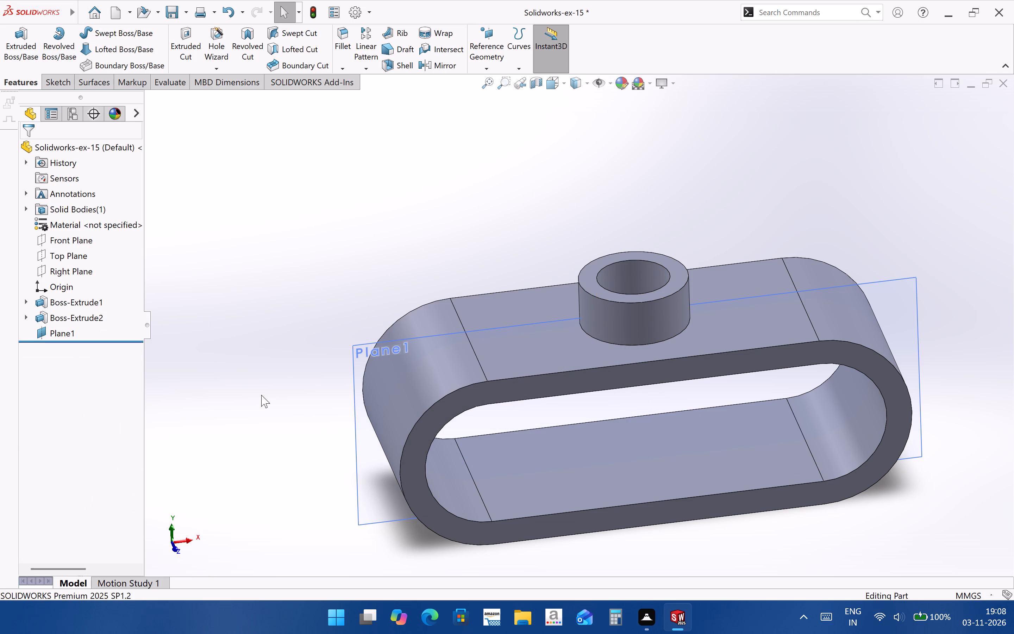
scroll(284, 197, up, 3)
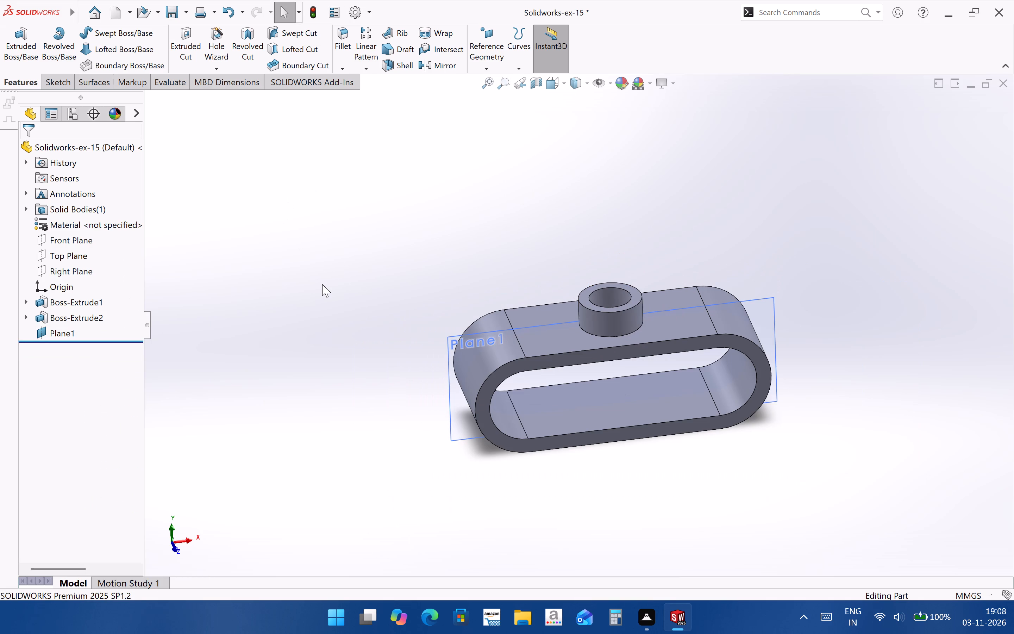
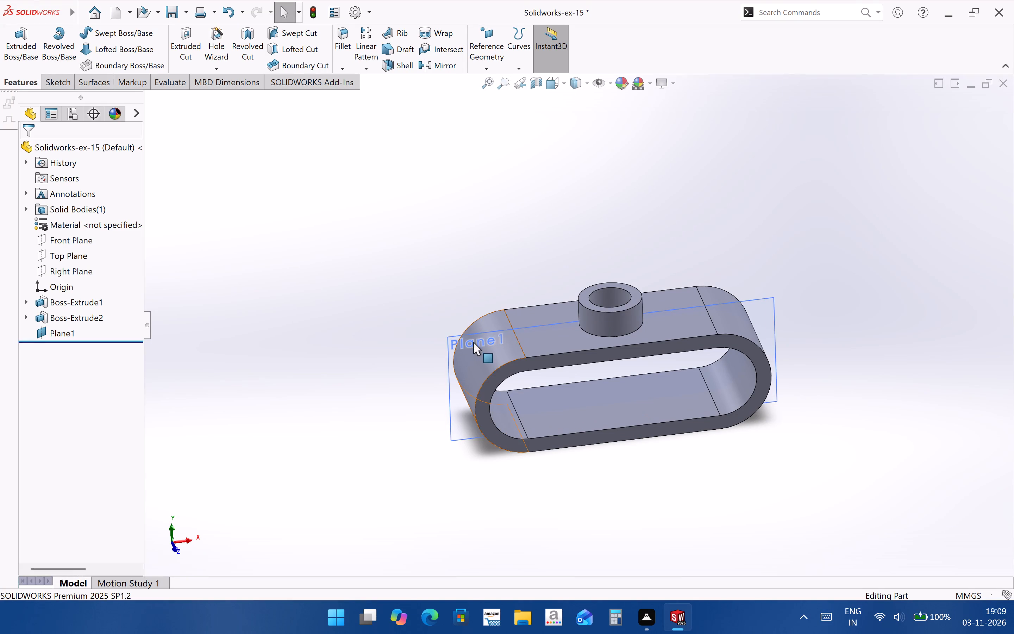
Start a sketch on the ring's flat upper face and draw a corner rectangle about 20.7 by 8.4 mm overlapping the boss's left edge.
scroll(362, 363, up, 2)
scroll(673, 331, down, 2)
middle_drag(564, 381, 542, 440)
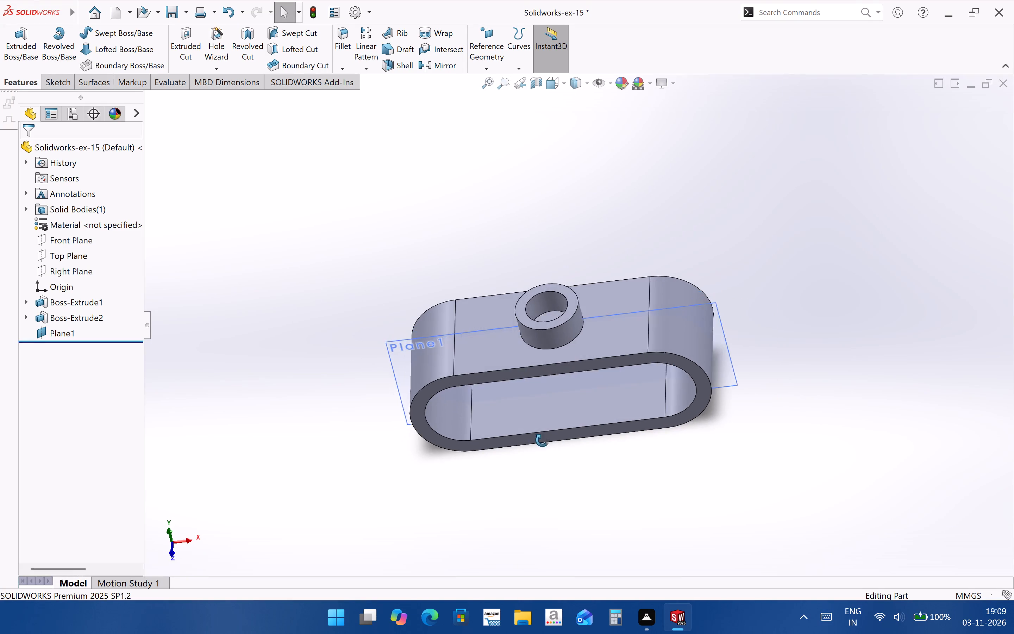
middle_drag(542, 440, 559, 455)
click(513, 369)
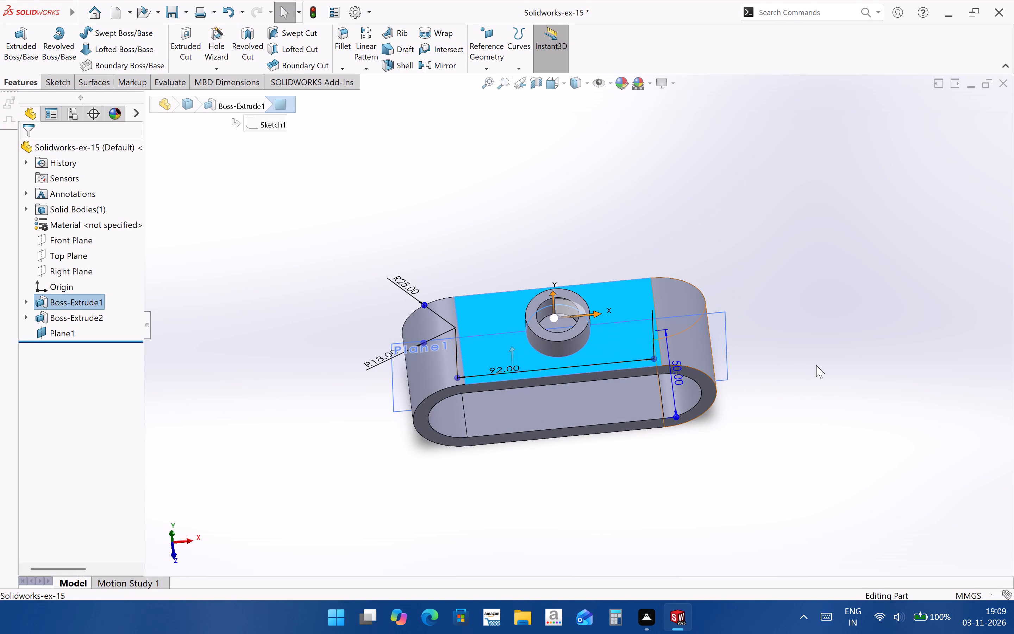
key(ctrl+8)
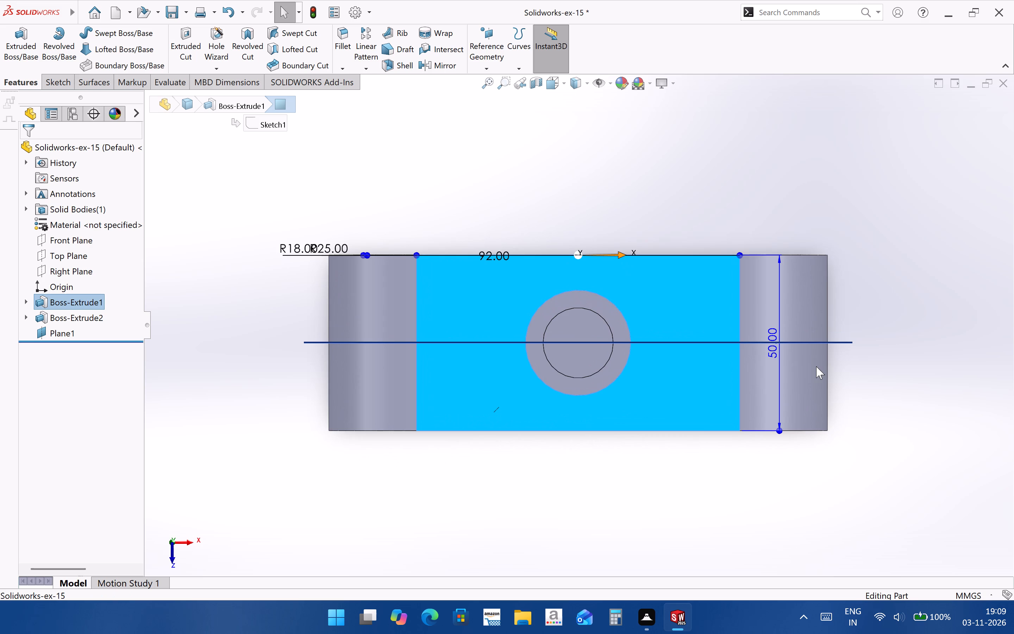
click(486, 385)
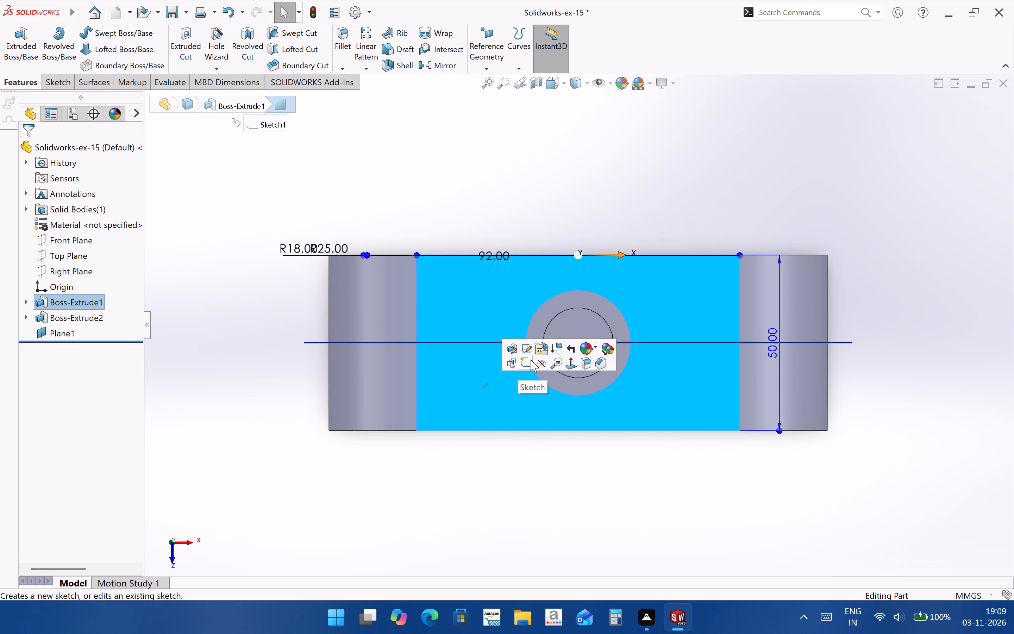
click(531, 360)
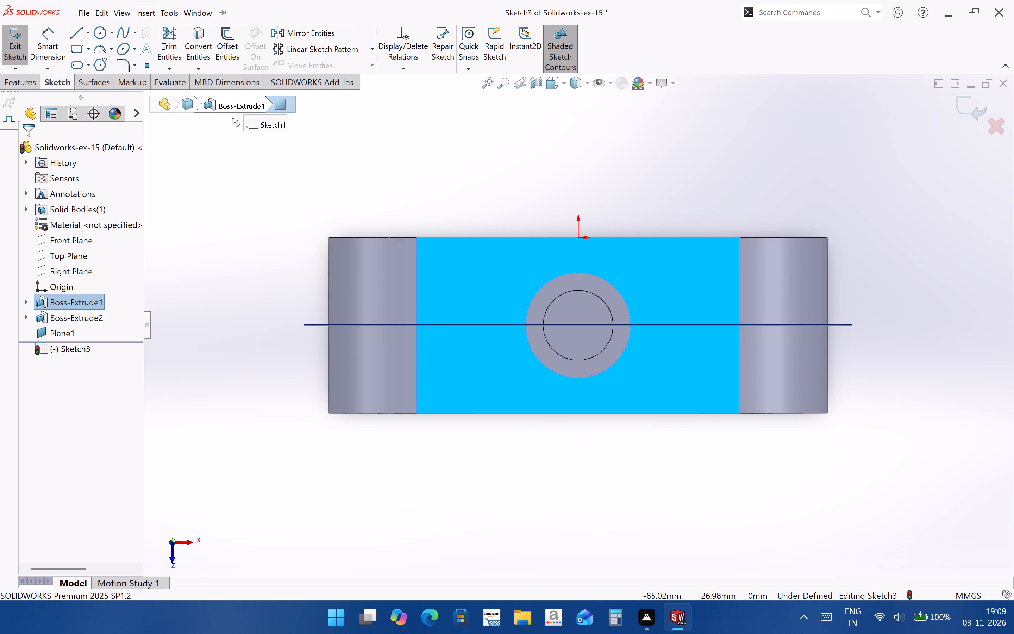
click(89, 46)
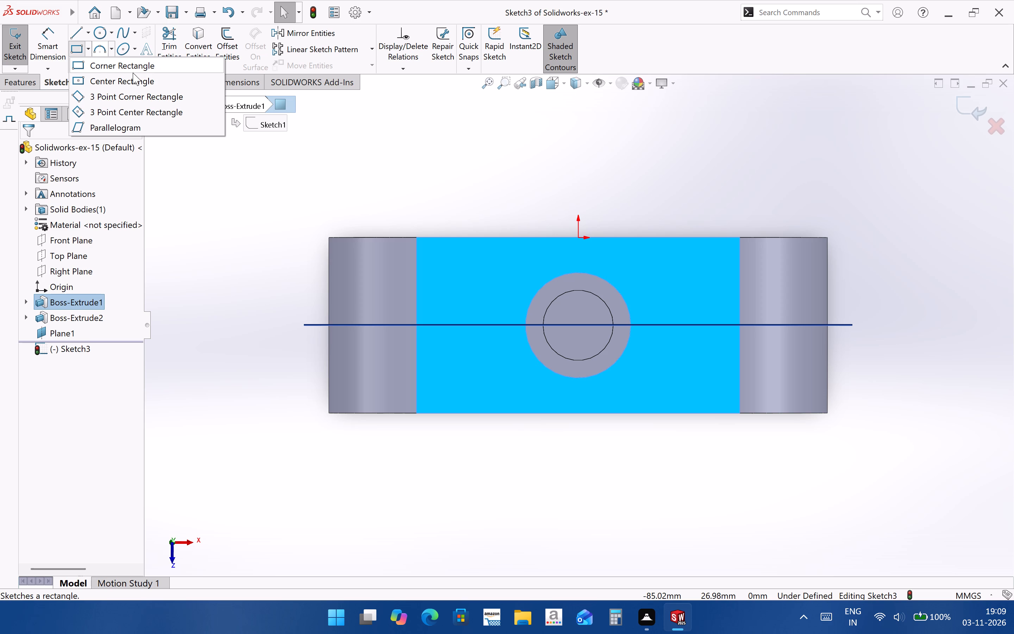
click(133, 71)
click(459, 312)
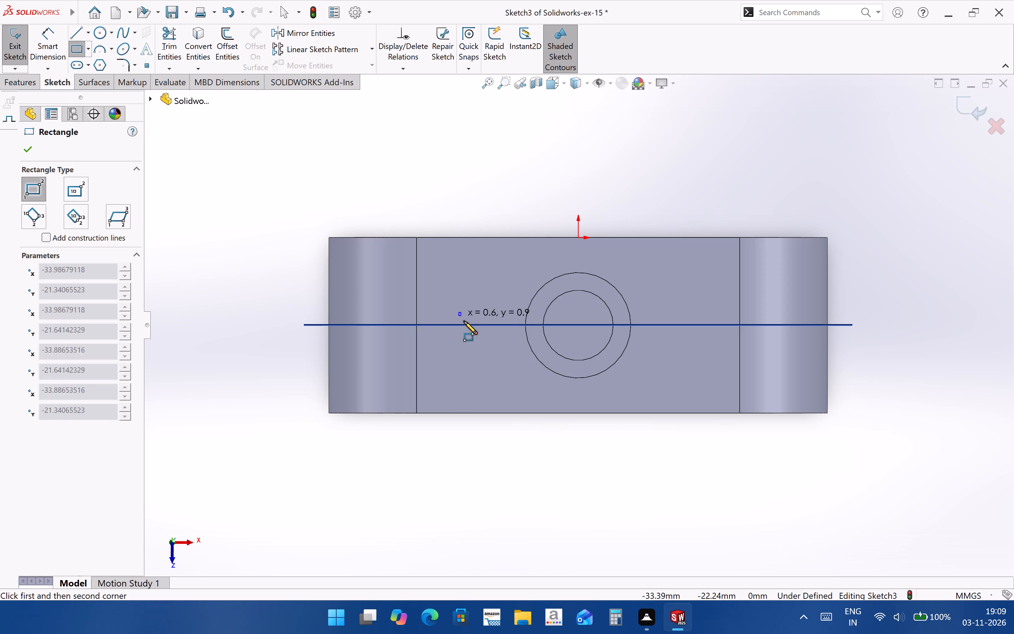
click(531, 342)
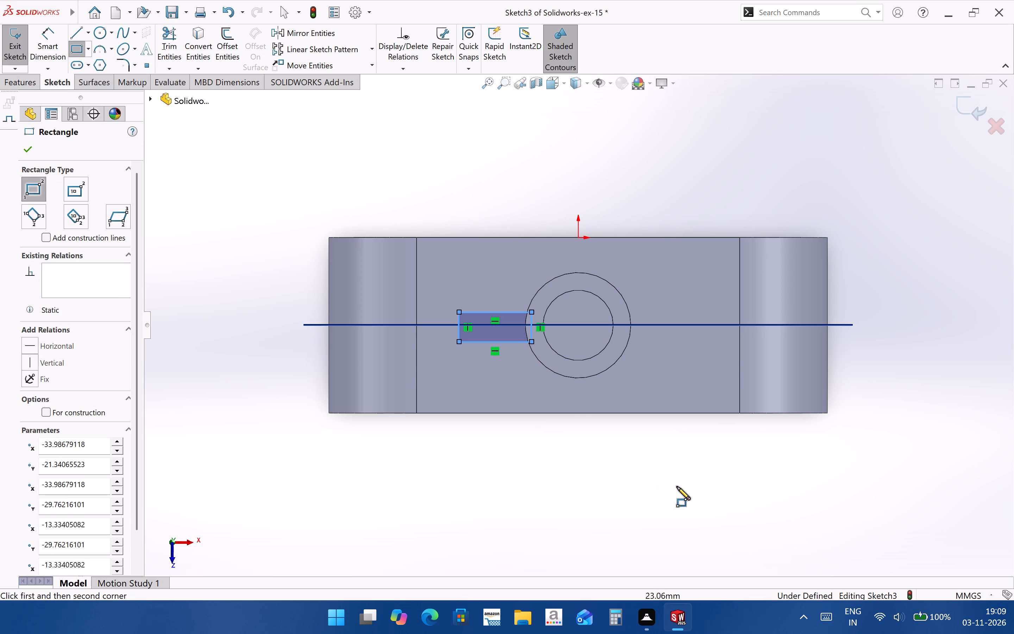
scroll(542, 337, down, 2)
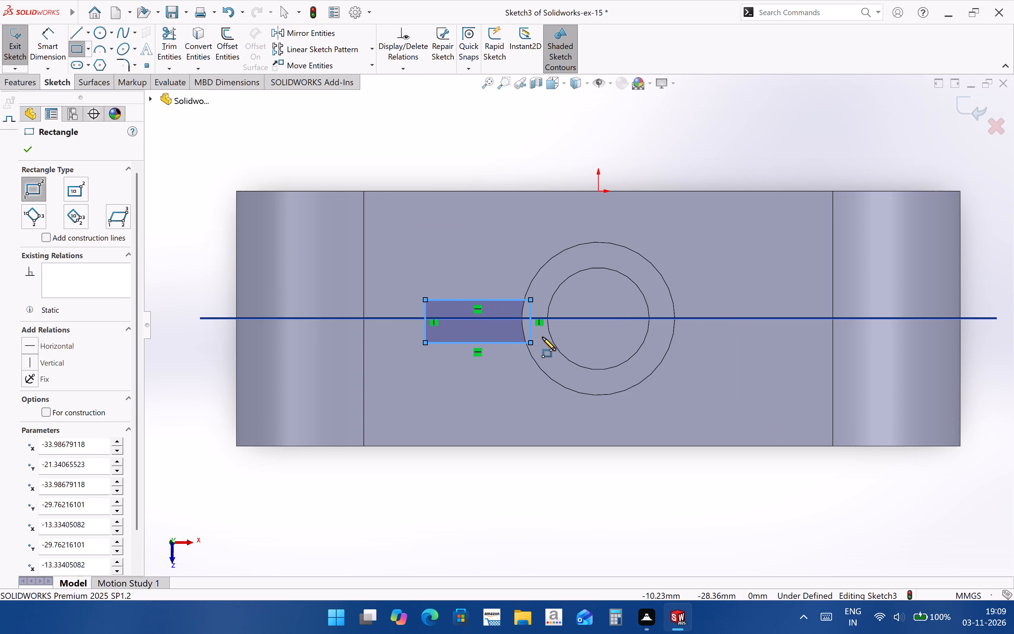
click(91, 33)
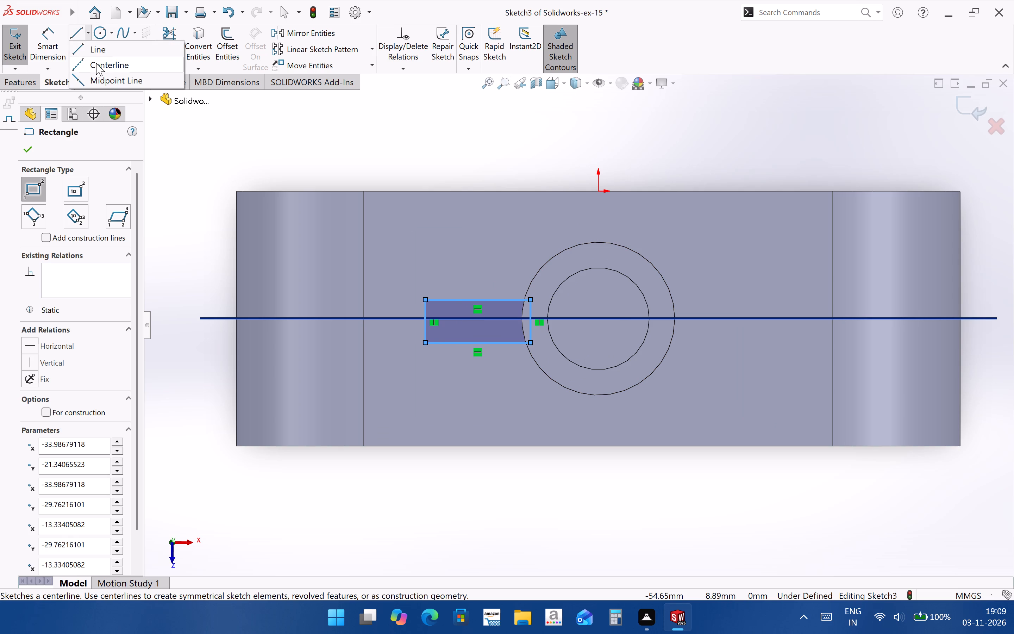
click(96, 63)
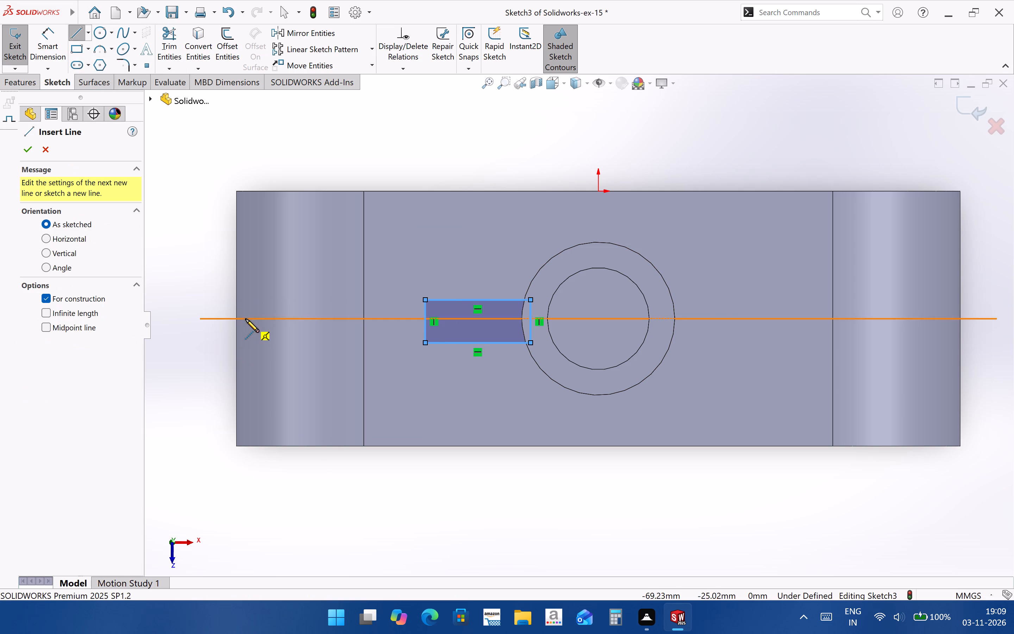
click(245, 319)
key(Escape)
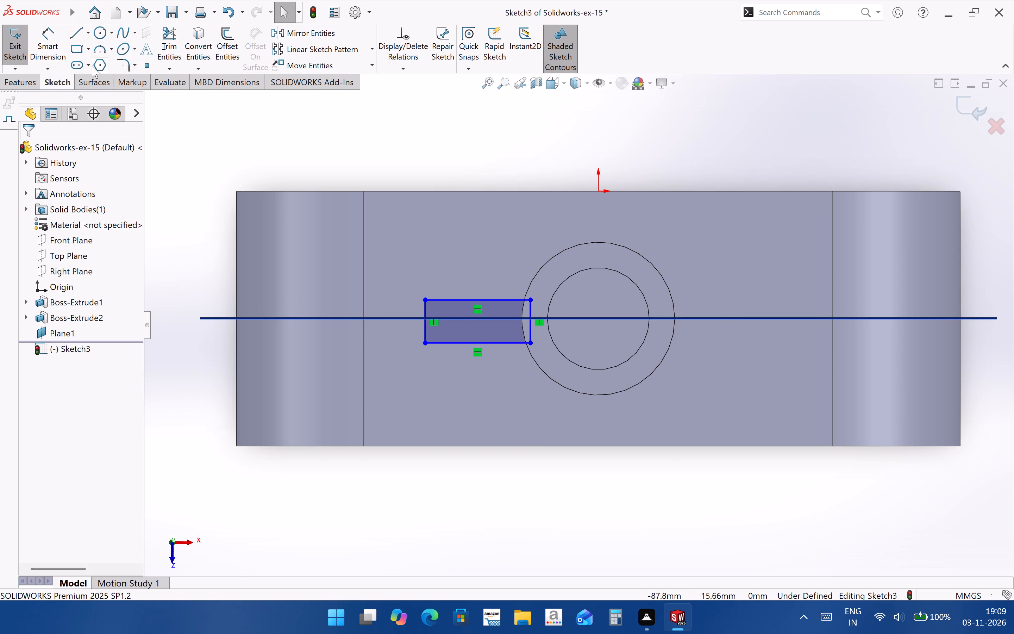
Dimension the rectangle's short side farthest from the boss to 8 mm.
click(51, 45)
click(427, 330)
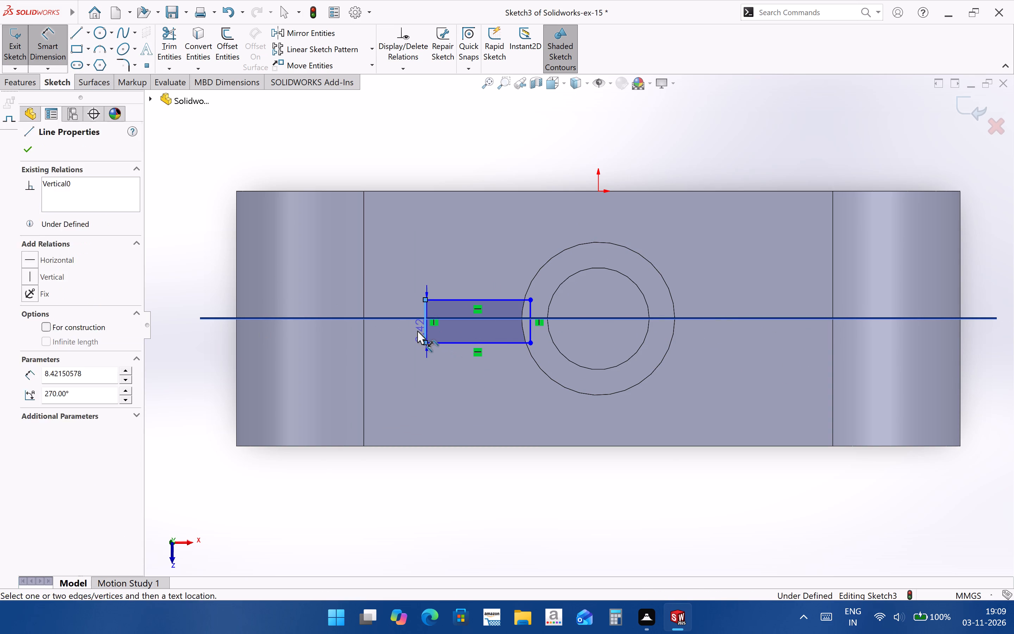
click(417, 331)
key(8)
key(Return)
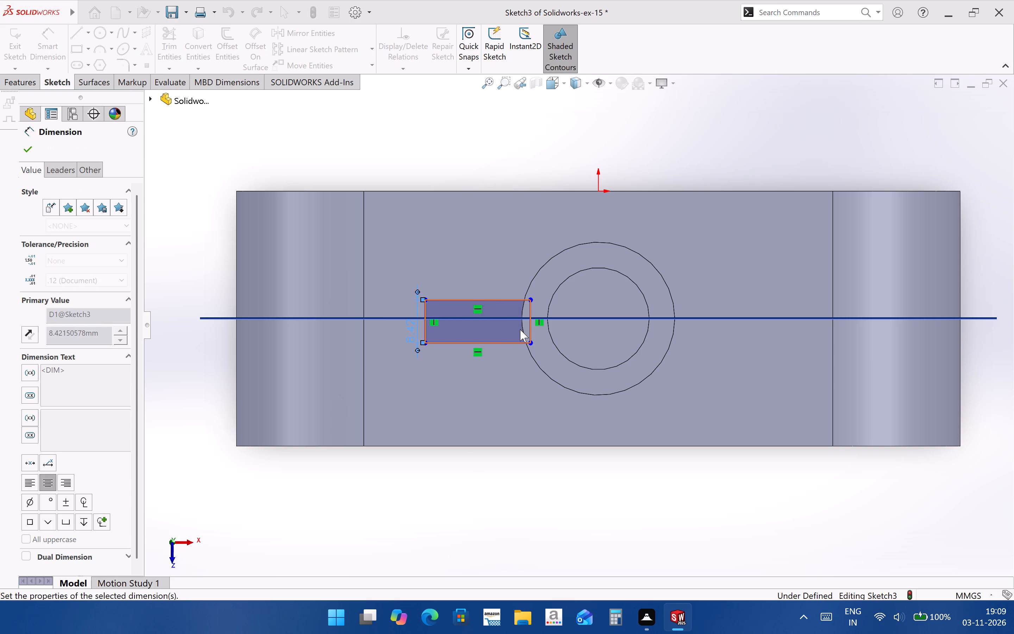
Dimension the distance from Plane1 to the rectangle's lower long side as 4 mm, centring it on the plane.
scroll(375, 313, down, 3)
click(474, 322)
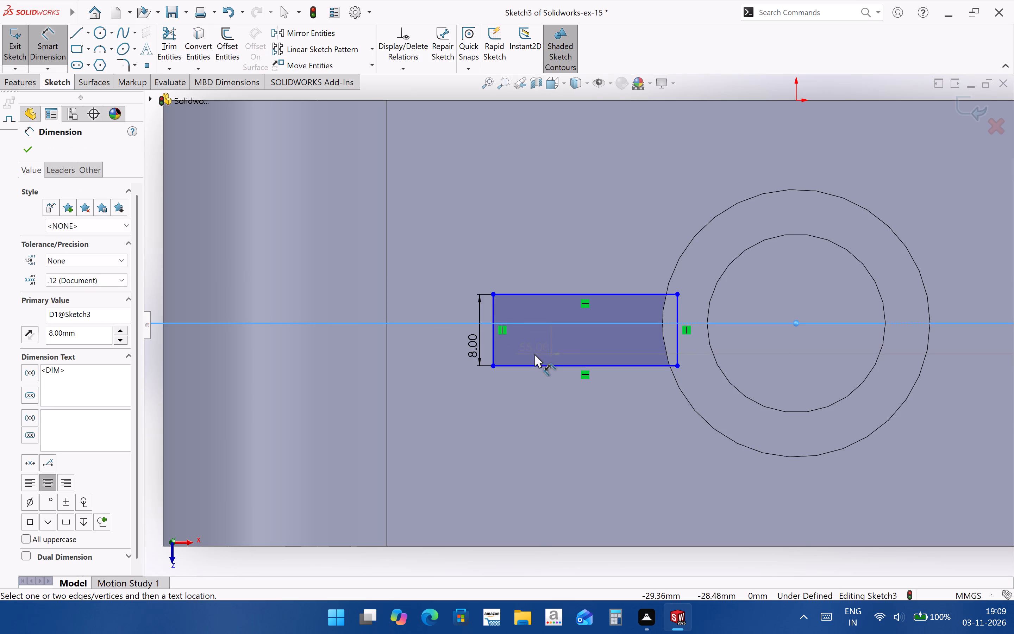
ctrl+click(534, 366)
click(451, 305)
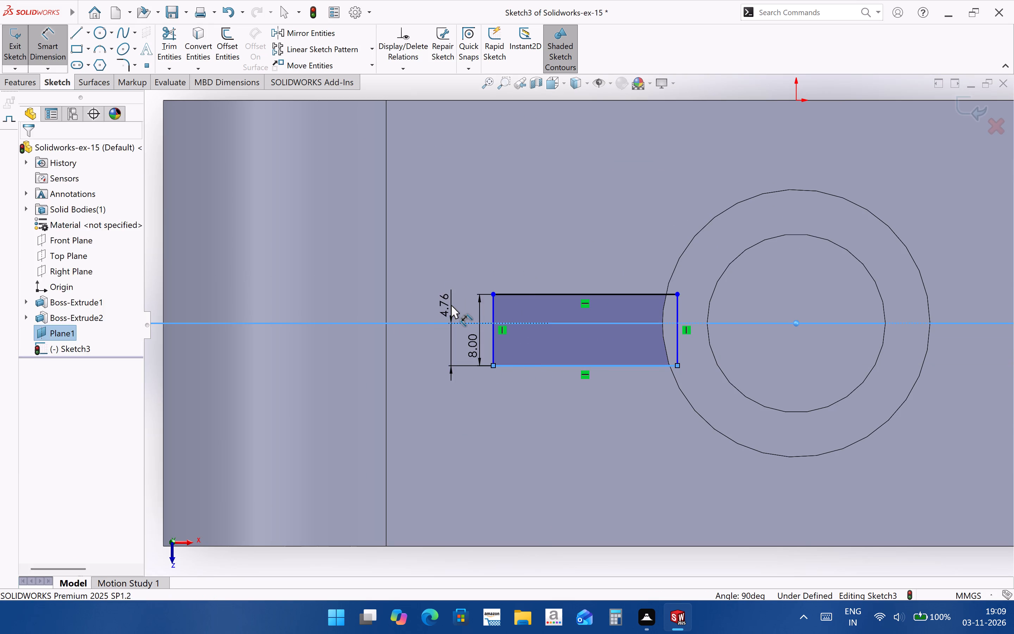
key(4)
key(Return)
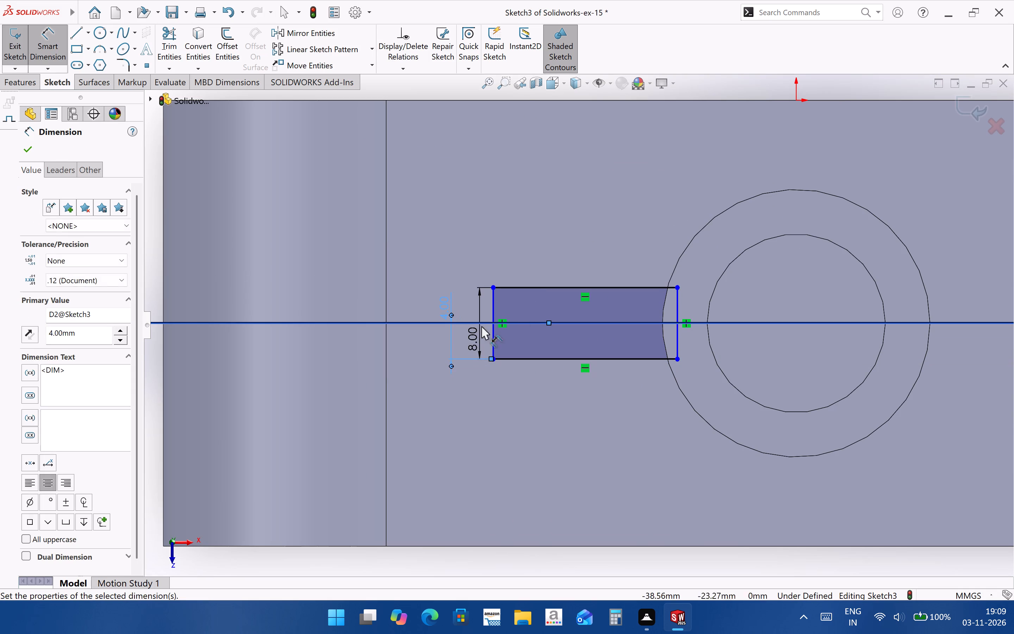
click(662, 443)
Dimension the rectangle's outer short side 36 mm from the origin.
scroll(463, 346, up, 1)
scroll(675, 265, down, 1)
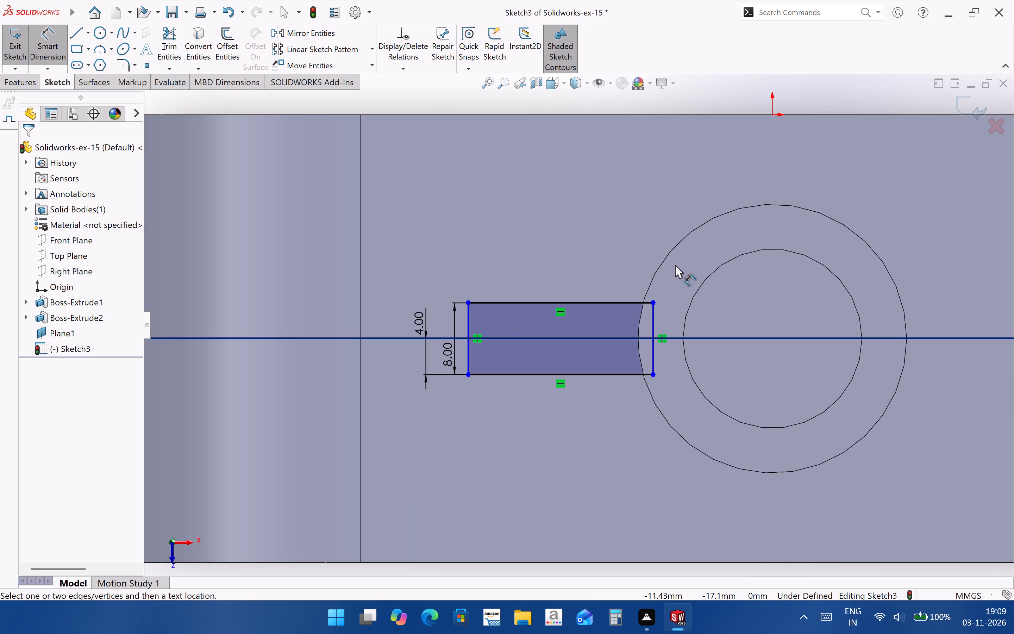
click(467, 343)
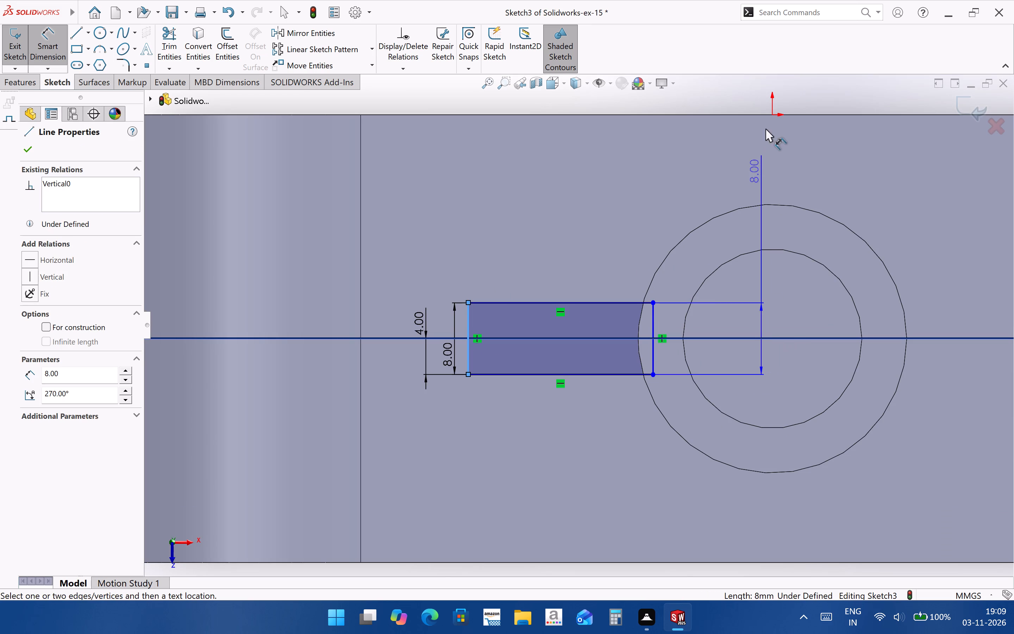
ctrl+click(774, 113)
click(655, 182)
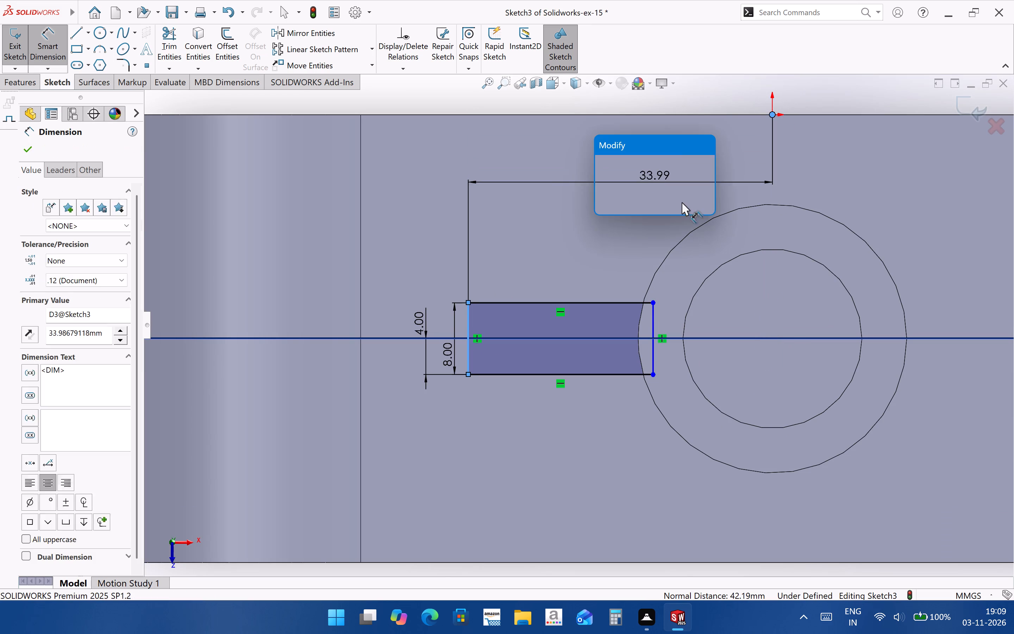
key(3)
key(6)
key(Return)
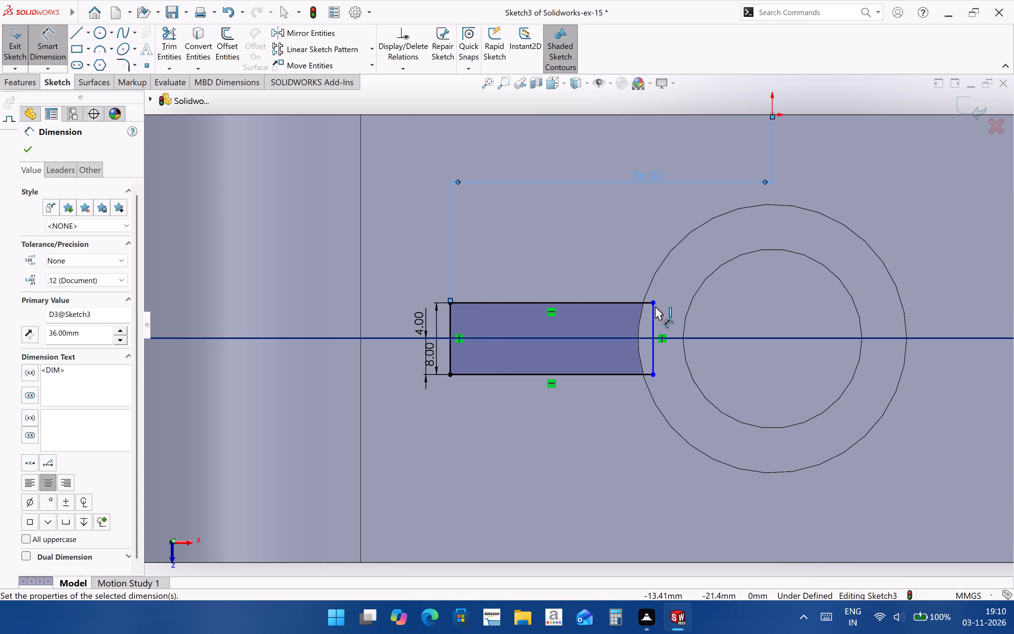
Convert the boss's outer circular edge into the rib sketch.
click(207, 36)
click(672, 427)
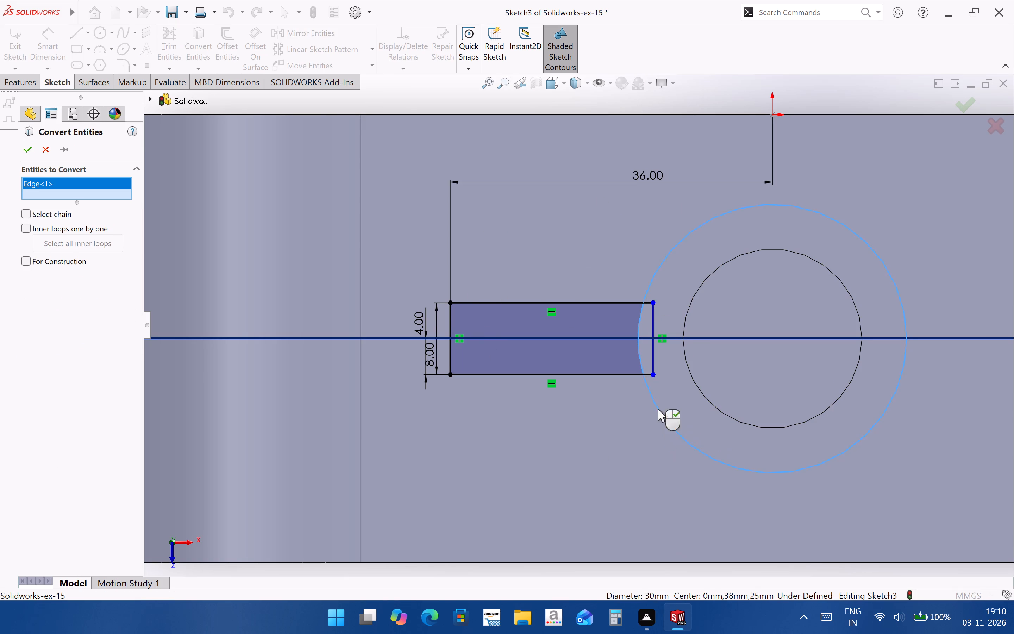
click(23, 157)
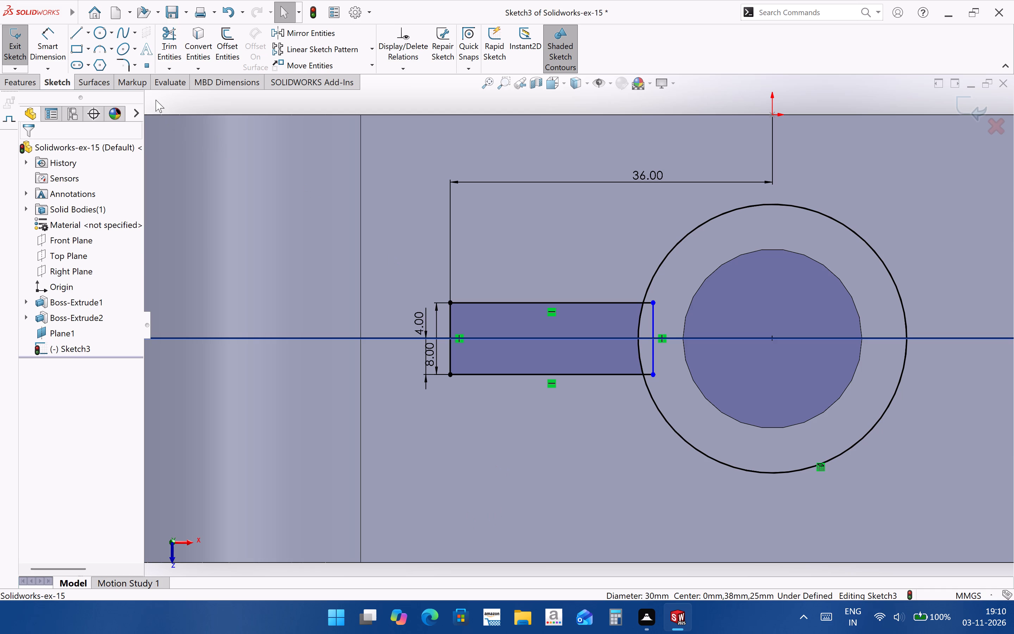
Trim the converted circle outside the rectangle, the short side inside the boss and both line overhangs, leaving a closed arc-ended profile.
click(170, 42)
drag(577, 252, 664, 262)
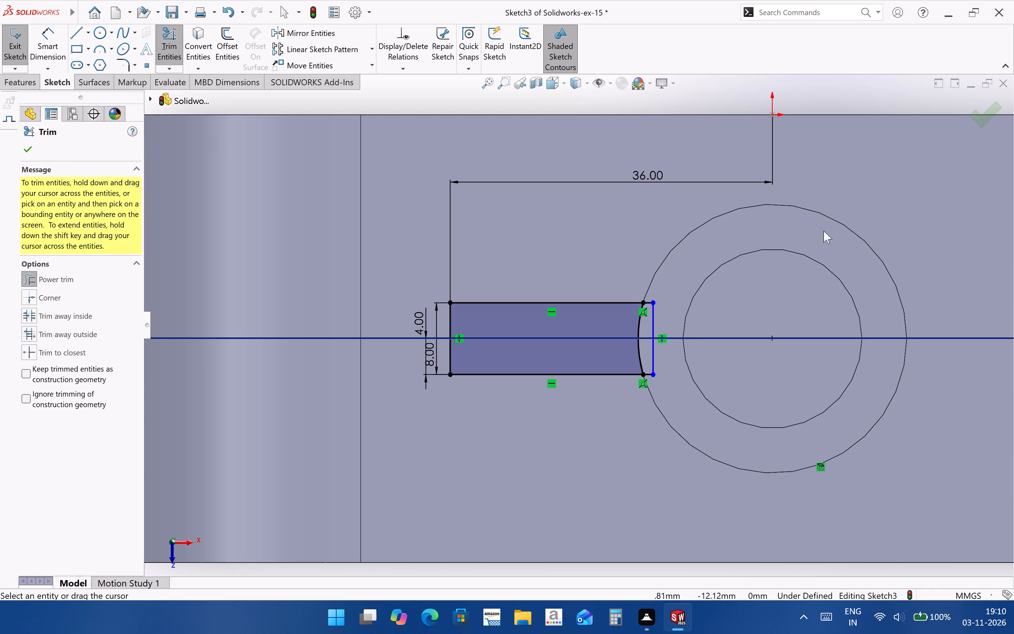
drag(669, 366, 649, 354)
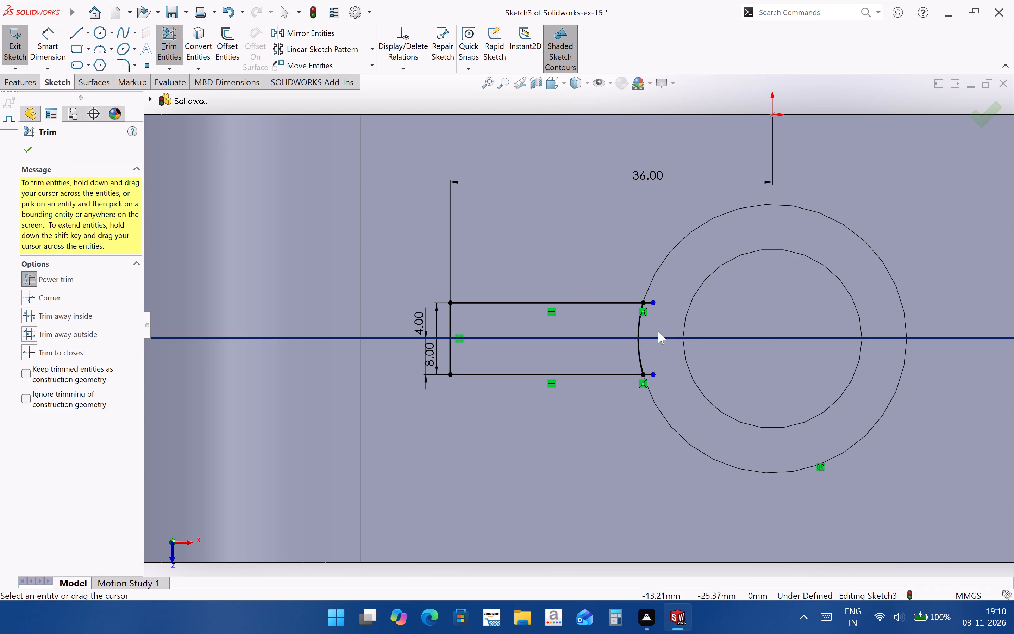
scroll(663, 284, down, 2)
scroll(645, 319, down, 3)
drag(612, 296, 611, 322)
scroll(607, 429, up, 2)
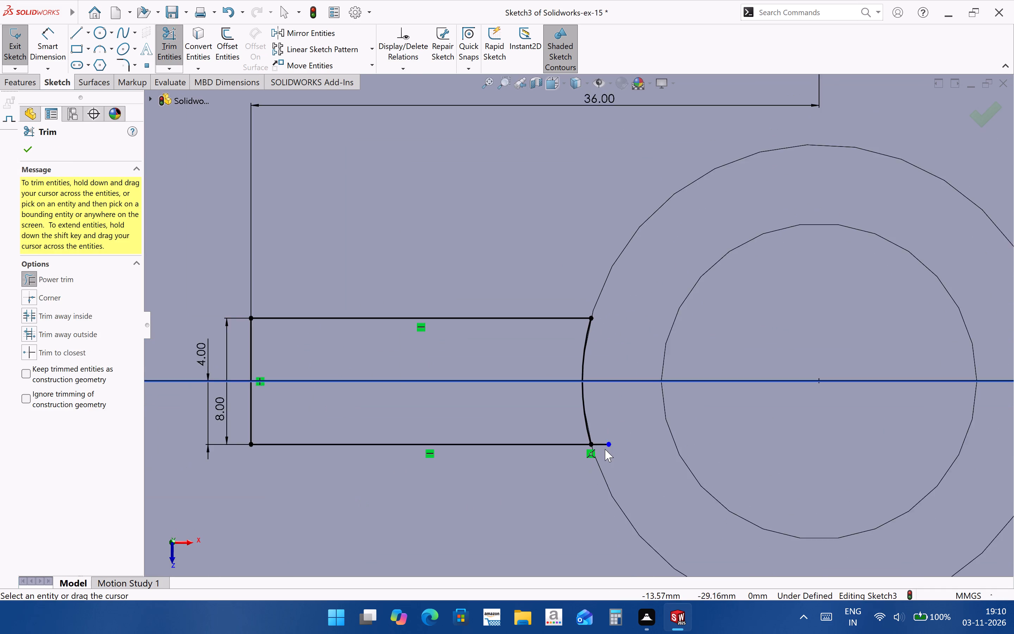
scroll(605, 449, down, 4)
drag(605, 450, 597, 393)
scroll(615, 451, up, 8)
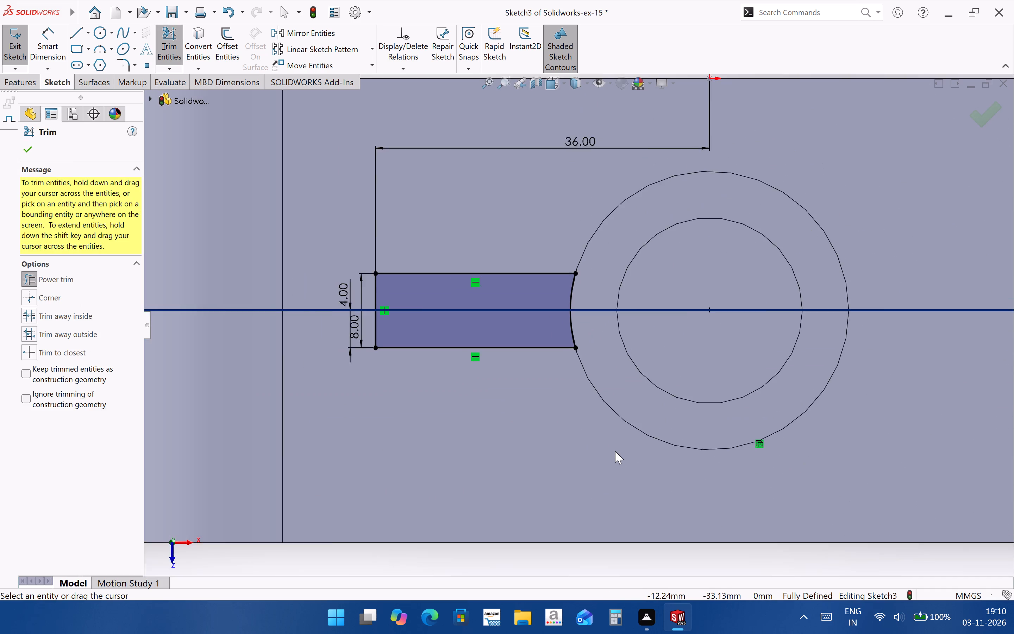
middle_drag(615, 445, 628, 386)
click(27, 79)
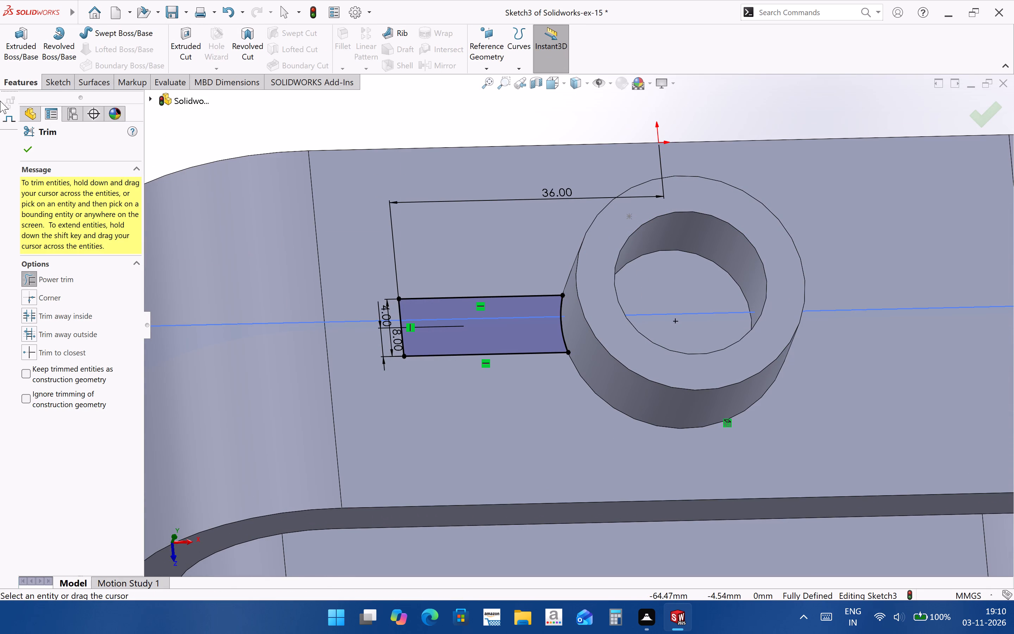
click(36, 148)
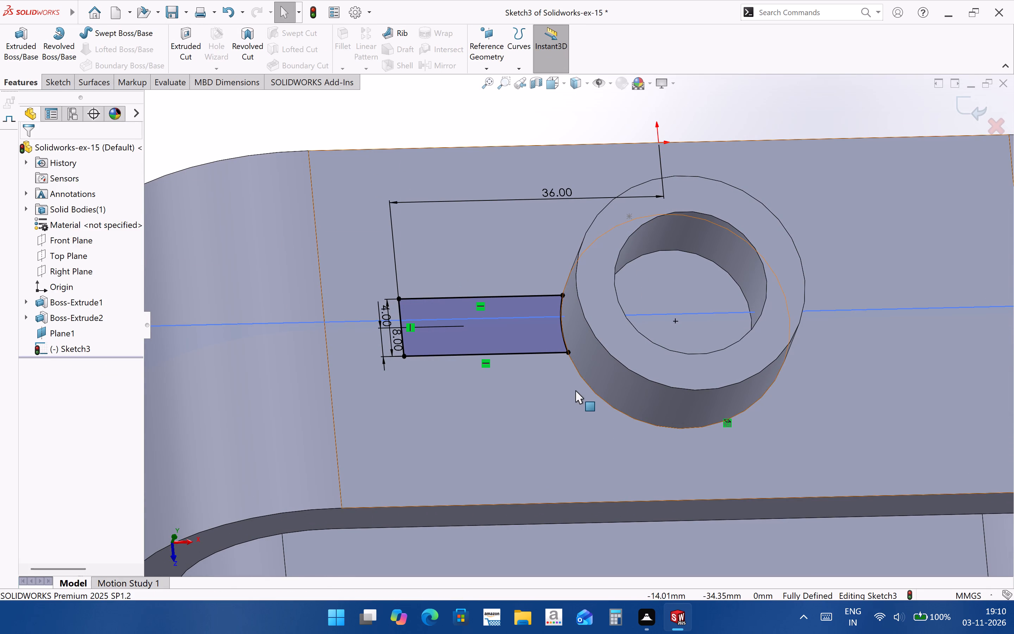
Create a projection Split Line from the current rib sketch on the boss's outer cylindrical face.
click(63, 79)
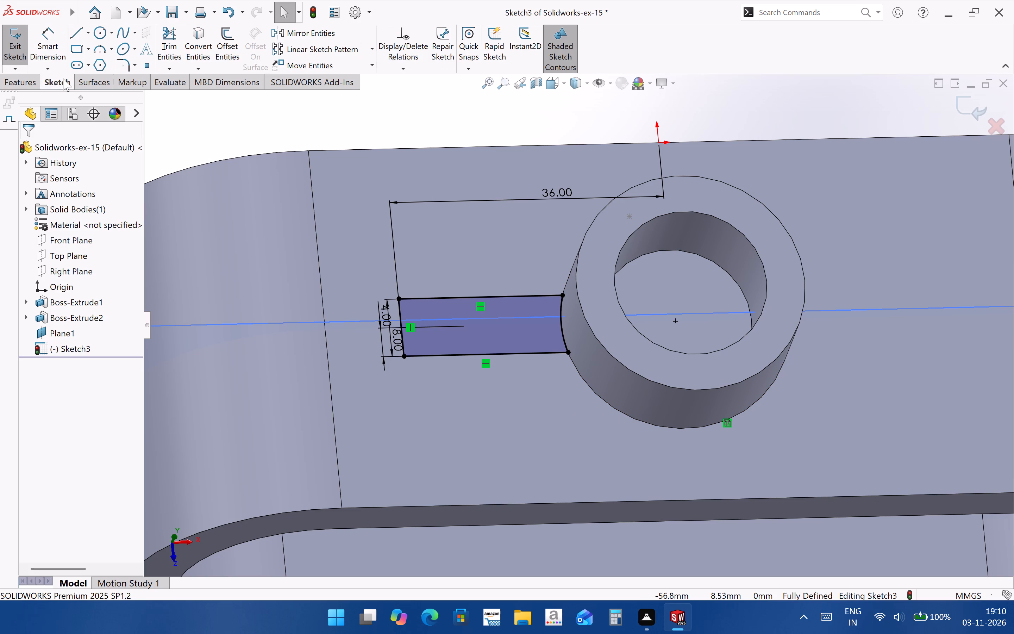
click(25, 81)
click(532, 66)
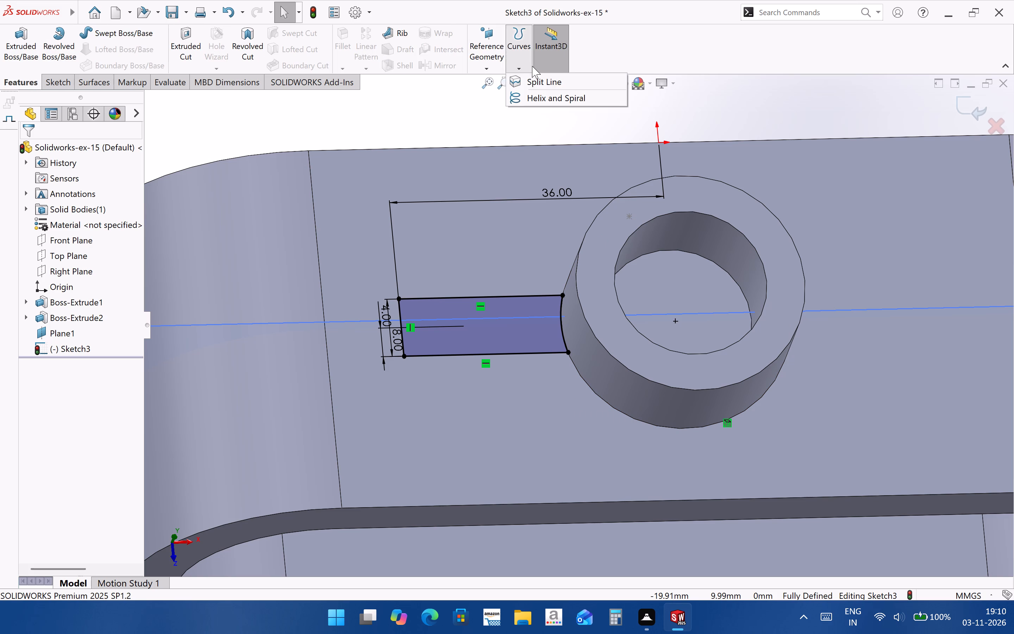
click(536, 84)
middle_drag(566, 379, 565, 357)
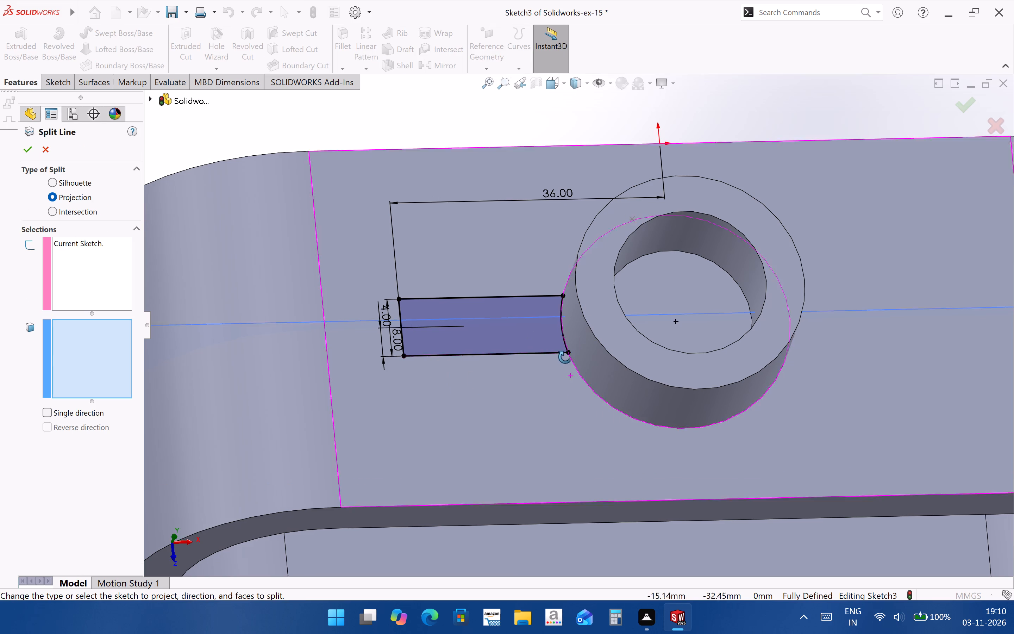
middle_drag(565, 357, 586, 312)
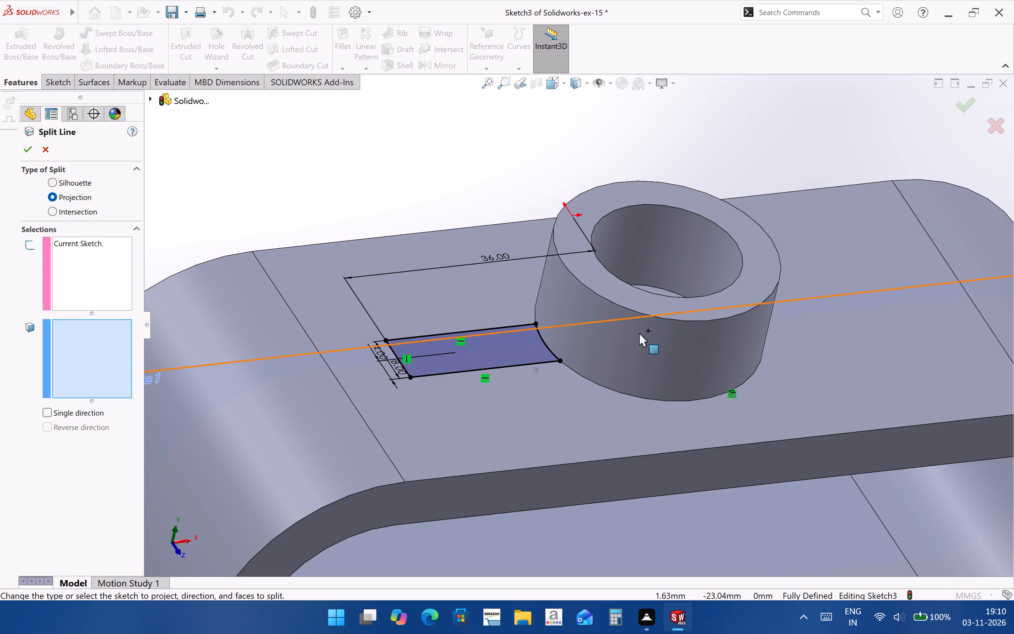
click(620, 338)
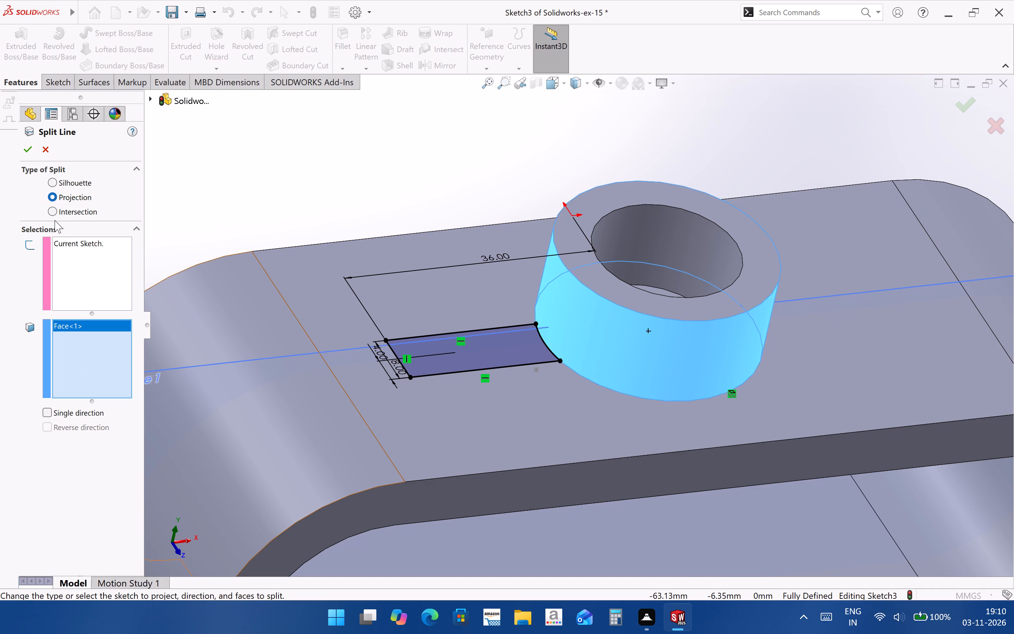
click(28, 154)
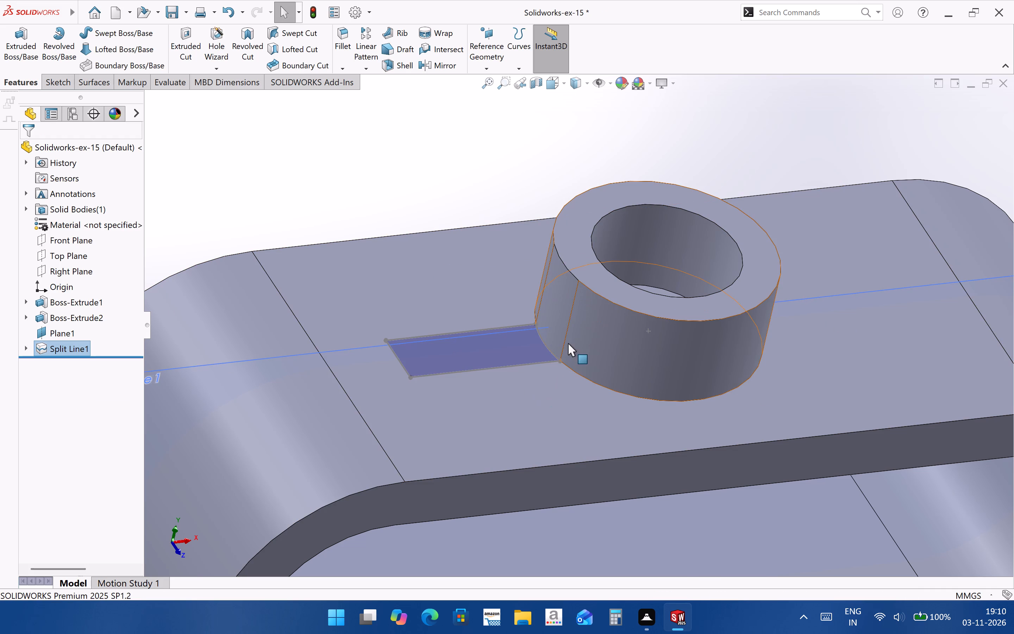
Start a Lofted Boss with the split face on the boss's outer wall and Sketch3 as the two profiles.
scroll(517, 328, up, 2)
middle_drag(553, 375, 533, 383)
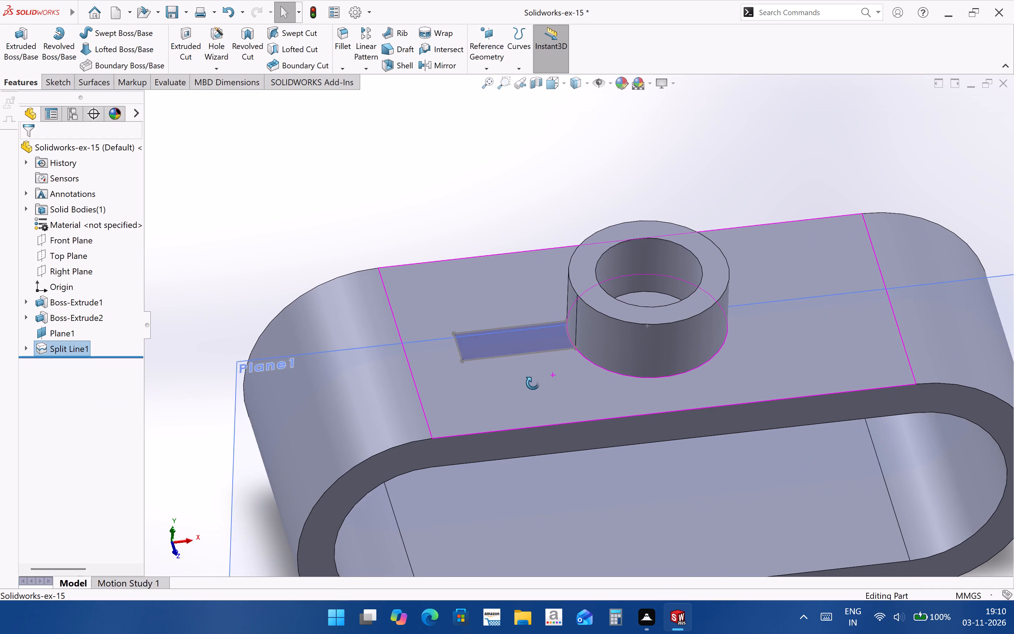
middle_drag(533, 383, 535, 402)
click(97, 50)
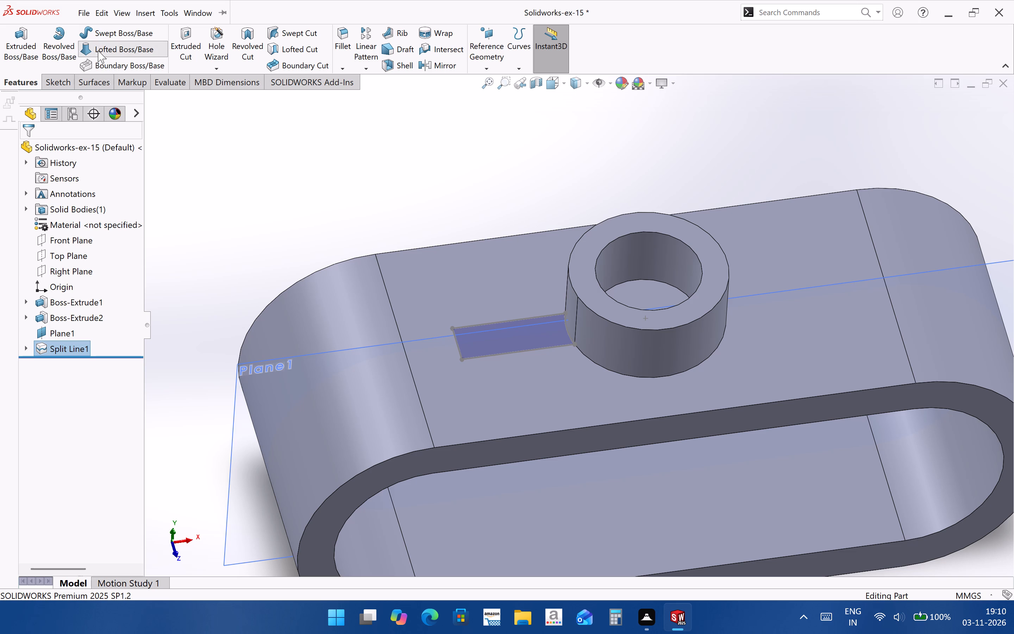
scroll(582, 309, down, 3)
middle_drag(553, 335, 578, 285)
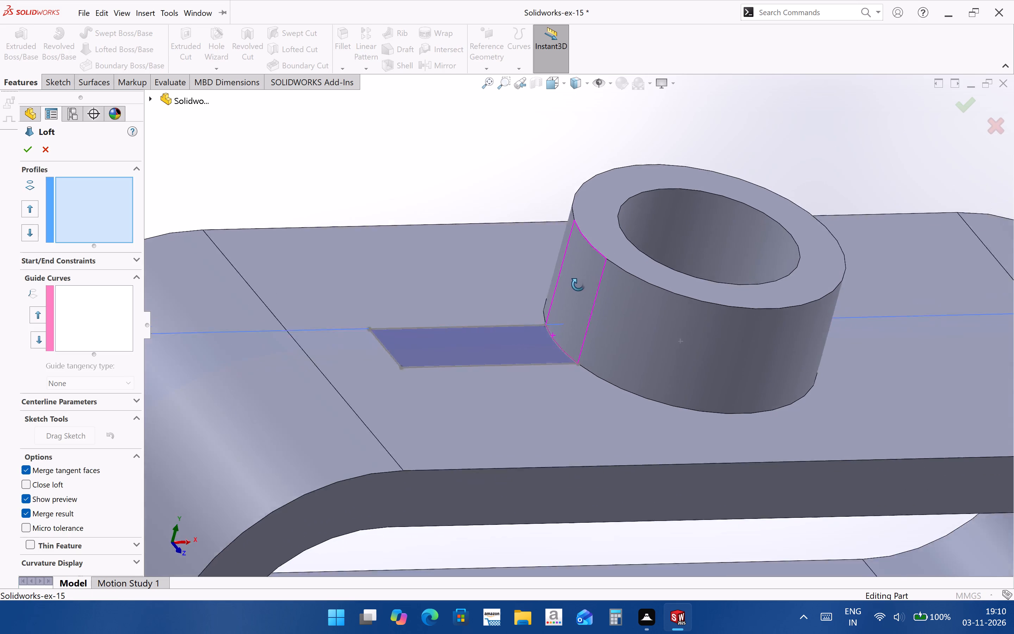
middle_drag(578, 285, 584, 318)
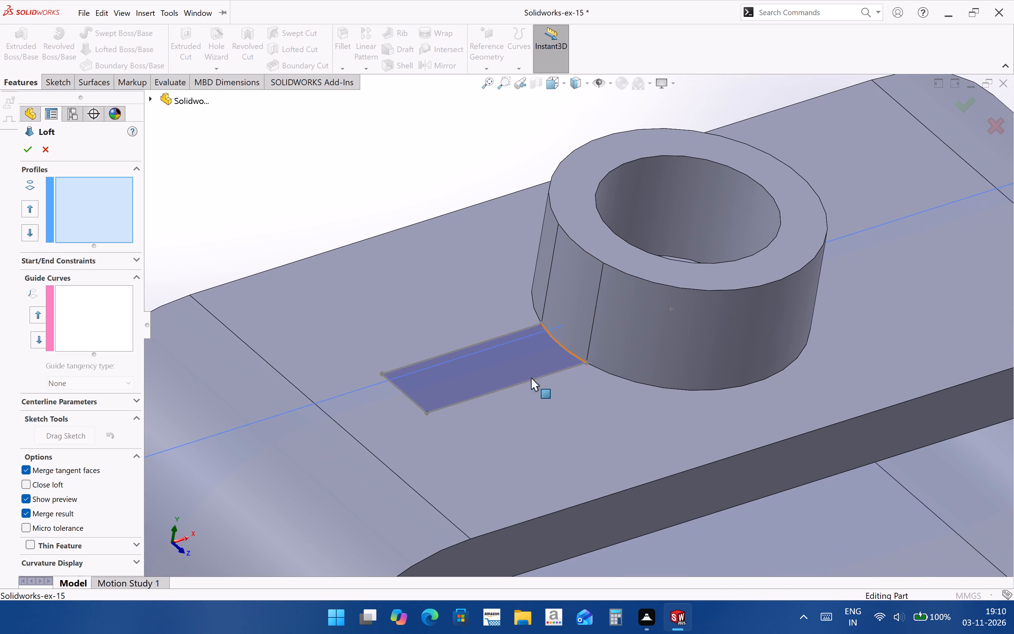
click(589, 309)
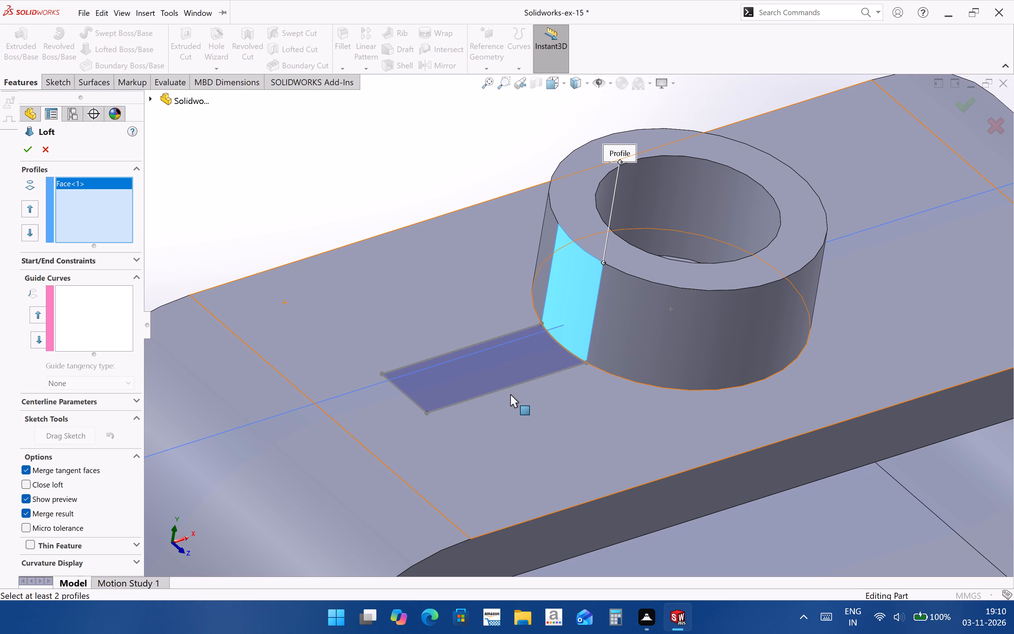
click(152, 103)
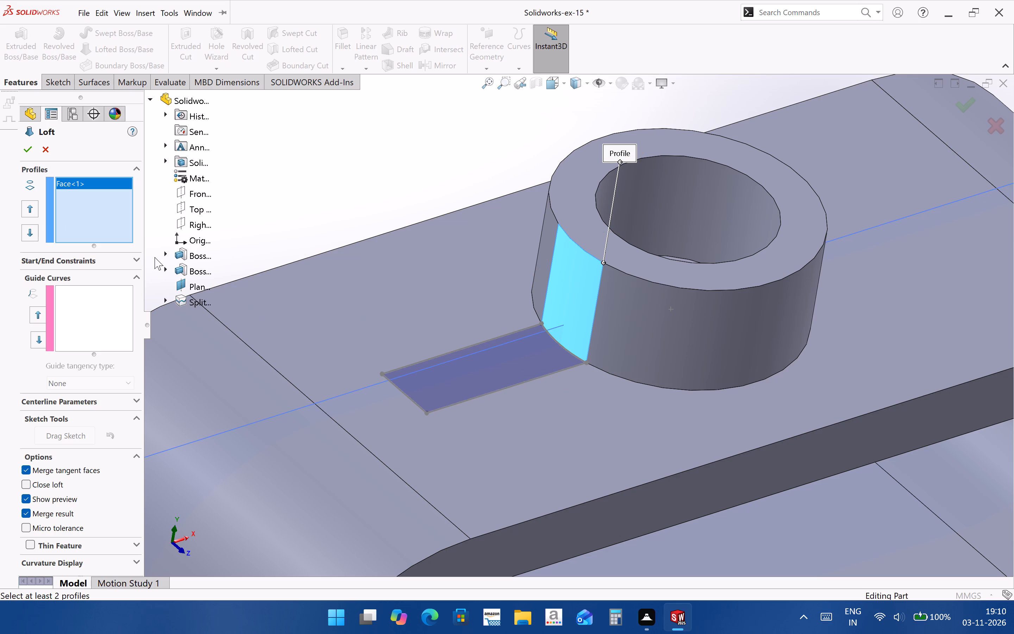
click(164, 302)
click(201, 319)
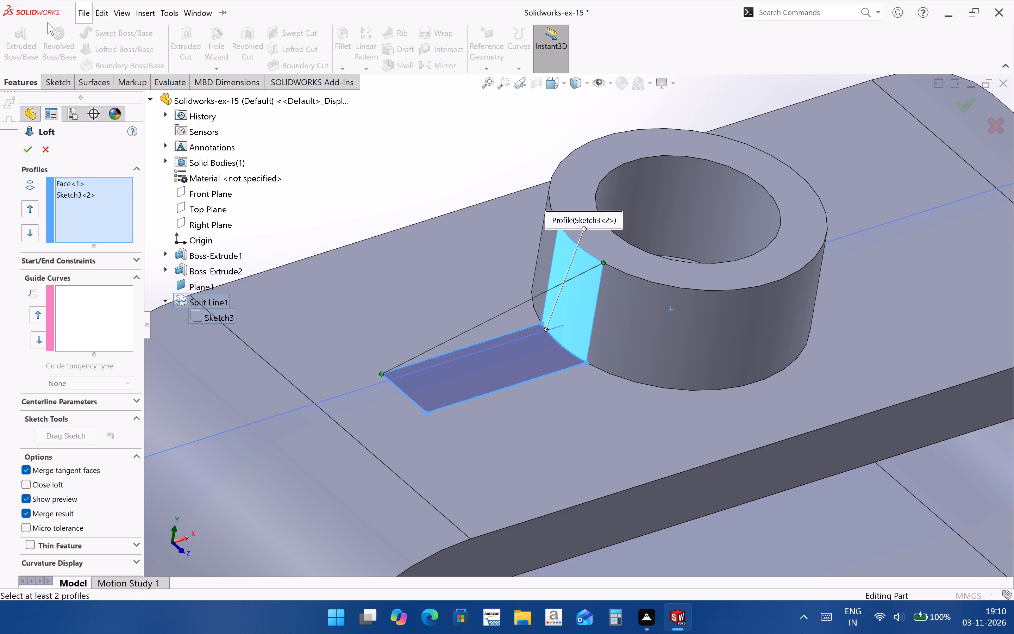
Move the loft connector along the rib sketch's short outer edge to its other corner and create the loft.
click(381, 374)
drag(382, 374, 405, 397)
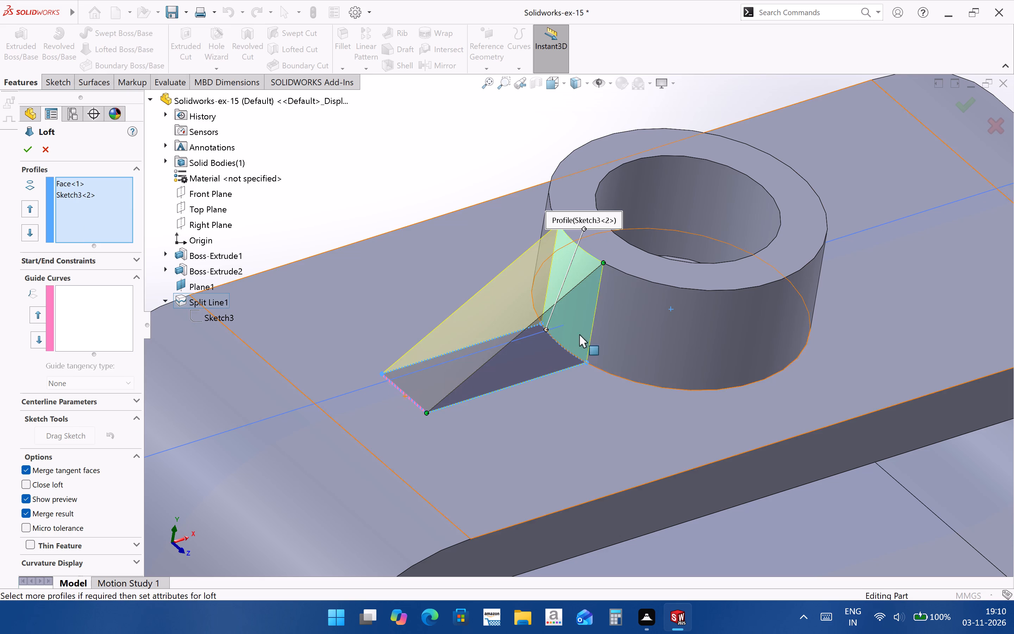
scroll(363, 322, up, 2)
middle_drag(610, 372, 561, 322)
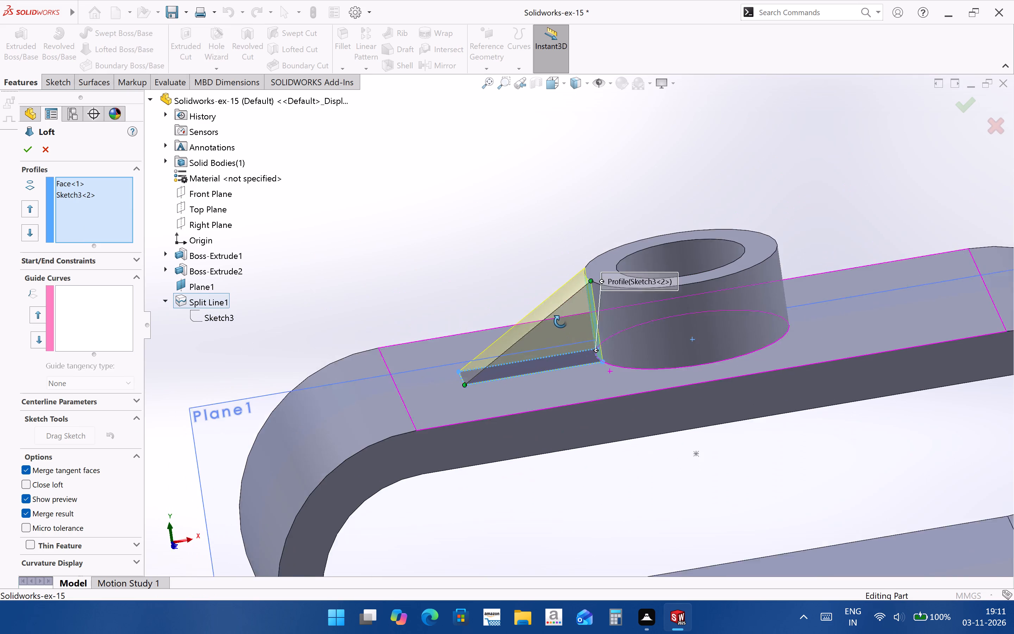
middle_drag(561, 322, 586, 359)
click(21, 155)
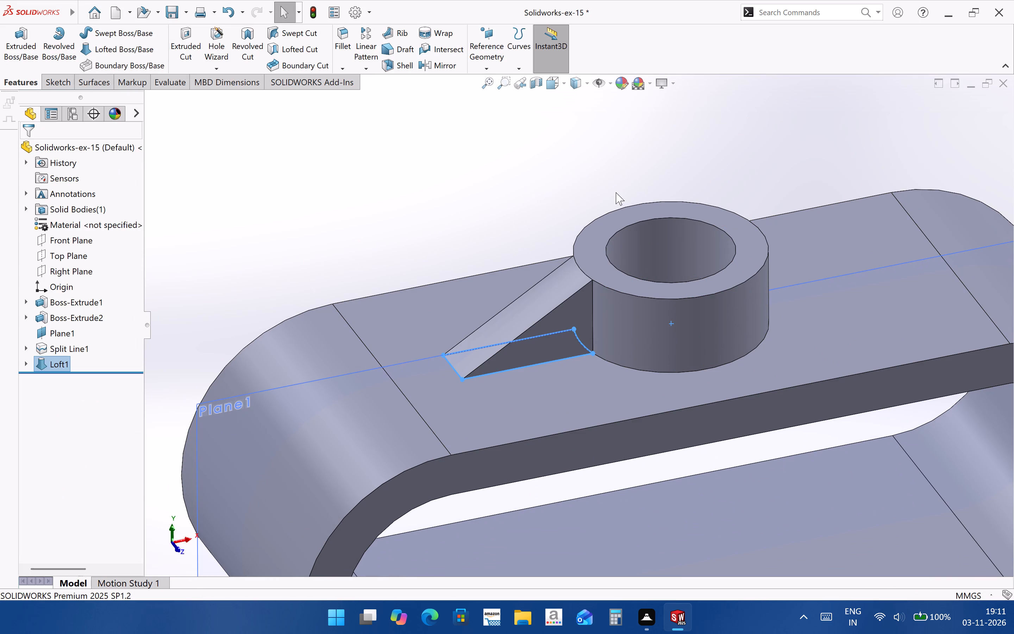
click(517, 164)
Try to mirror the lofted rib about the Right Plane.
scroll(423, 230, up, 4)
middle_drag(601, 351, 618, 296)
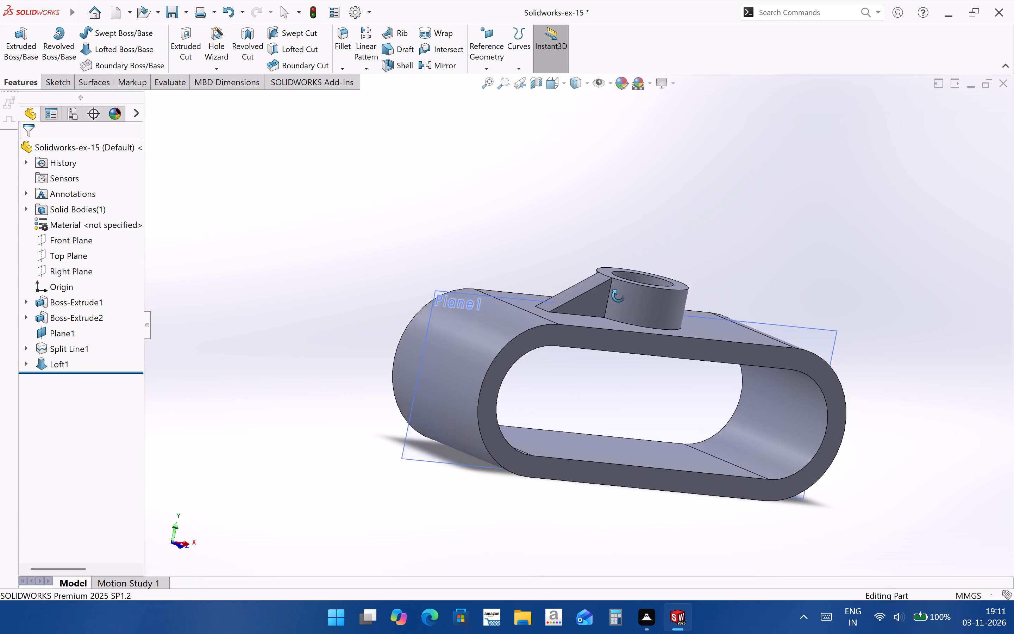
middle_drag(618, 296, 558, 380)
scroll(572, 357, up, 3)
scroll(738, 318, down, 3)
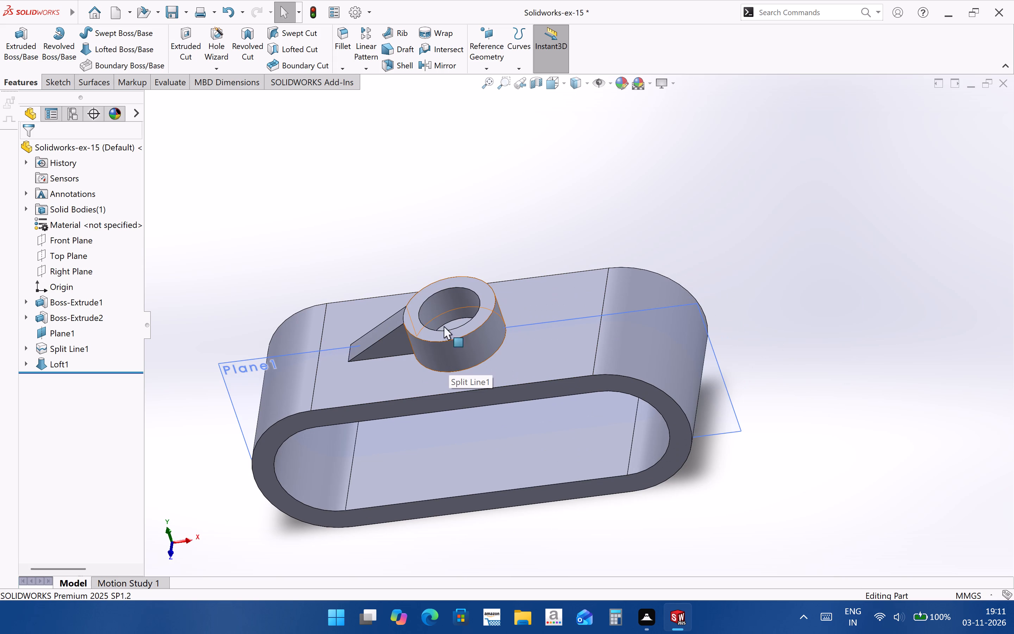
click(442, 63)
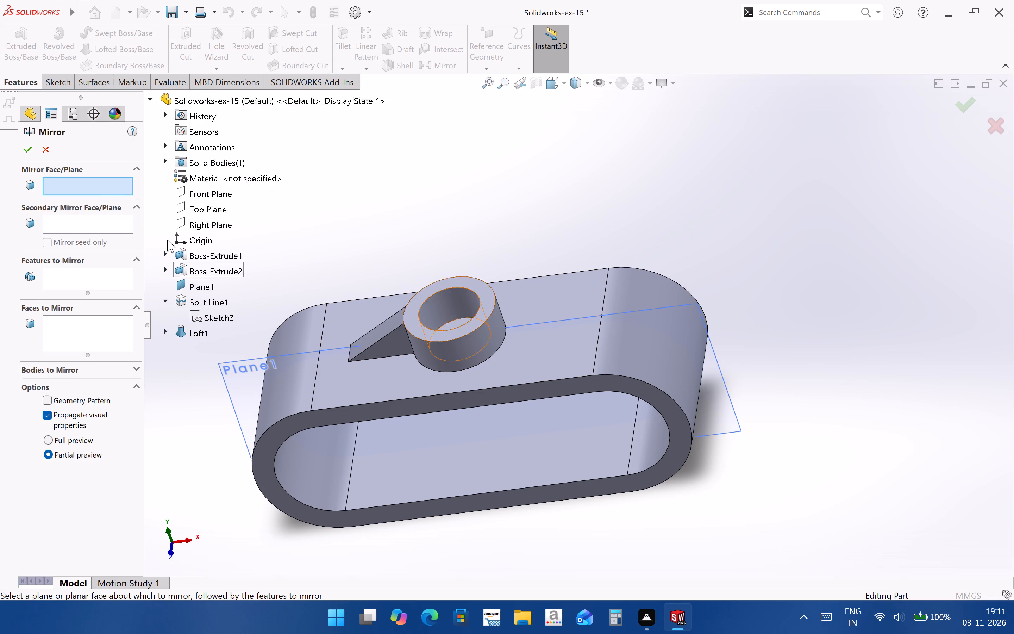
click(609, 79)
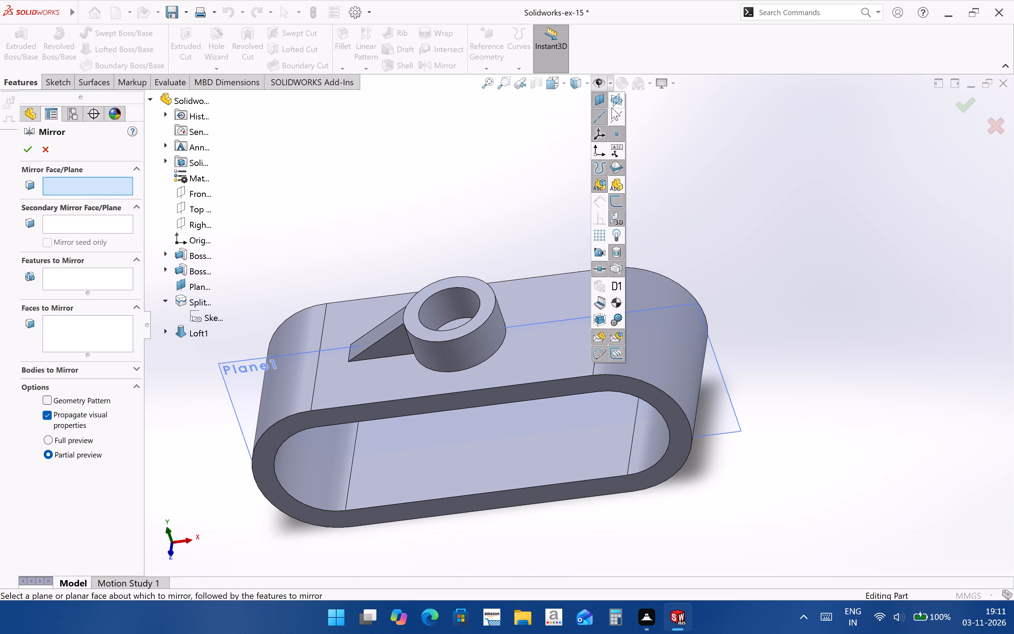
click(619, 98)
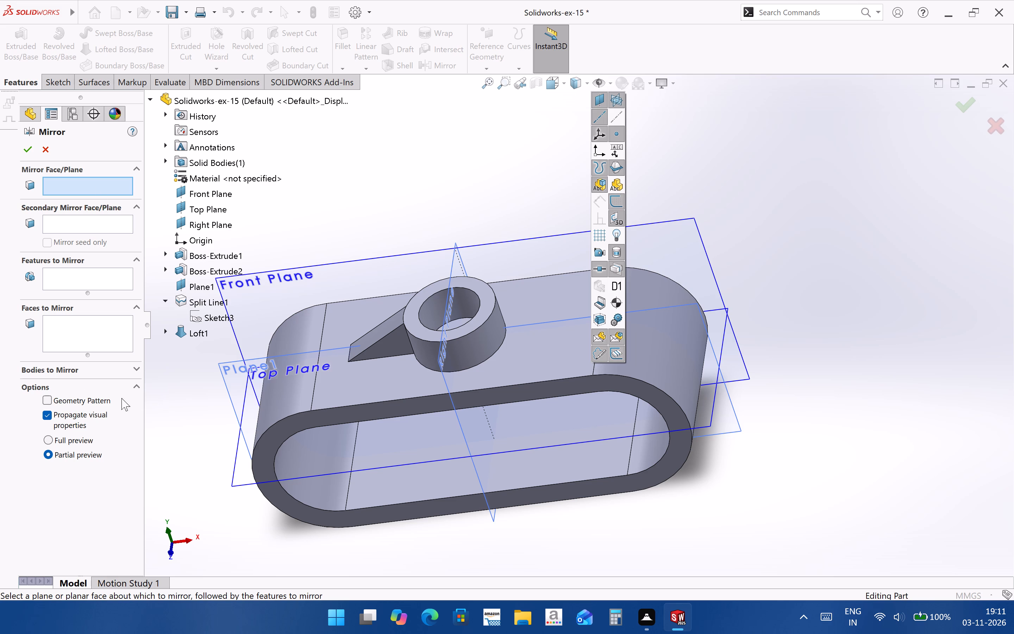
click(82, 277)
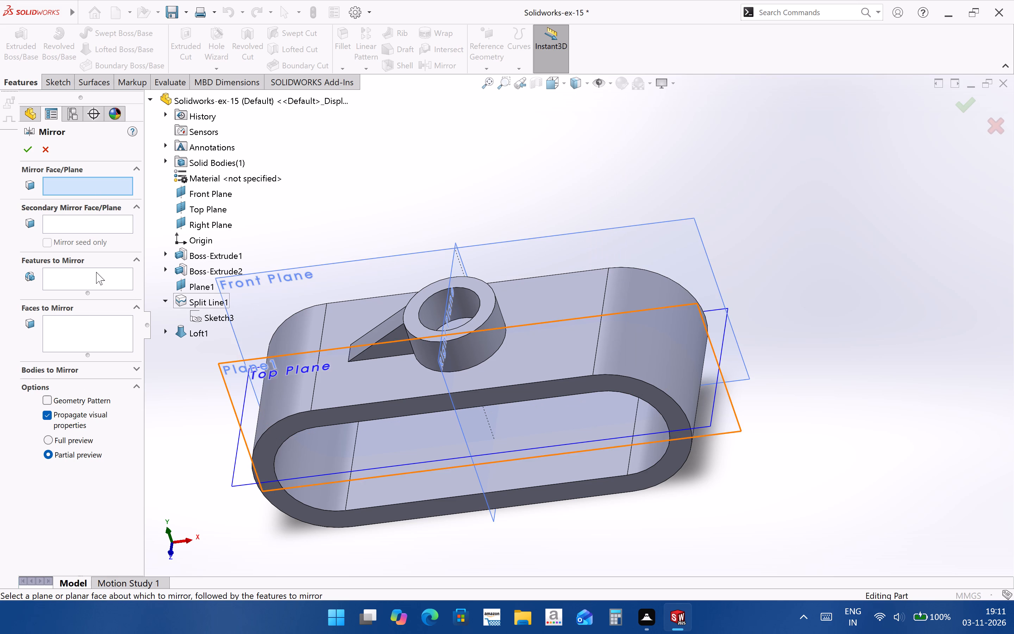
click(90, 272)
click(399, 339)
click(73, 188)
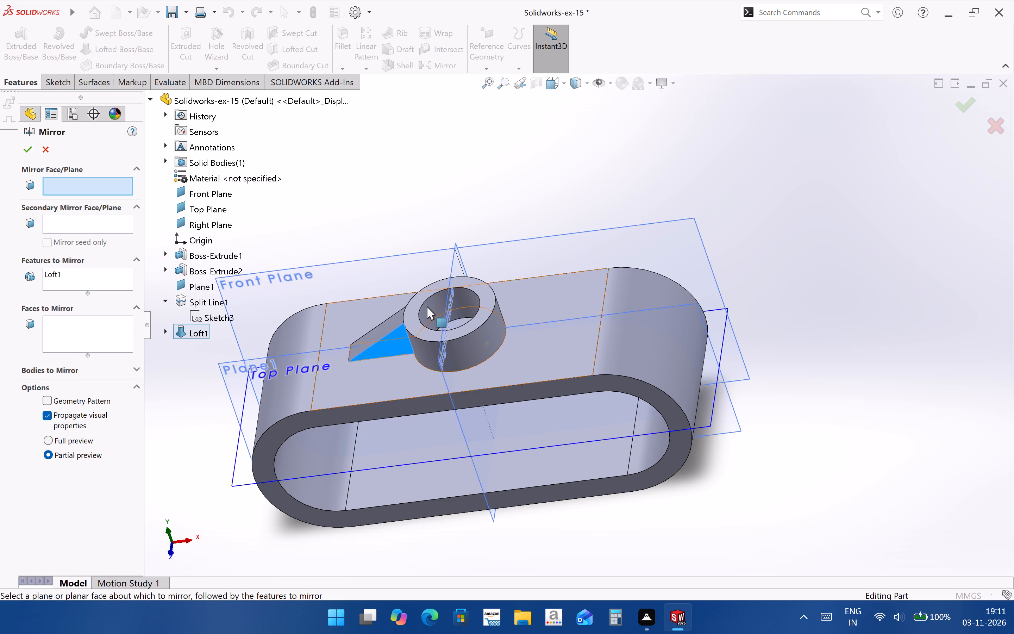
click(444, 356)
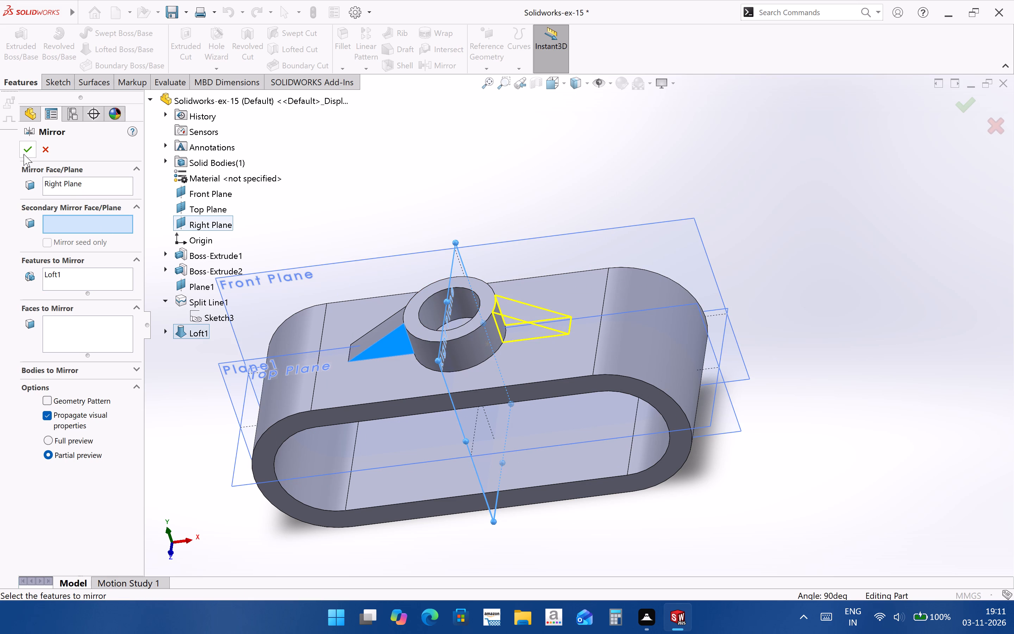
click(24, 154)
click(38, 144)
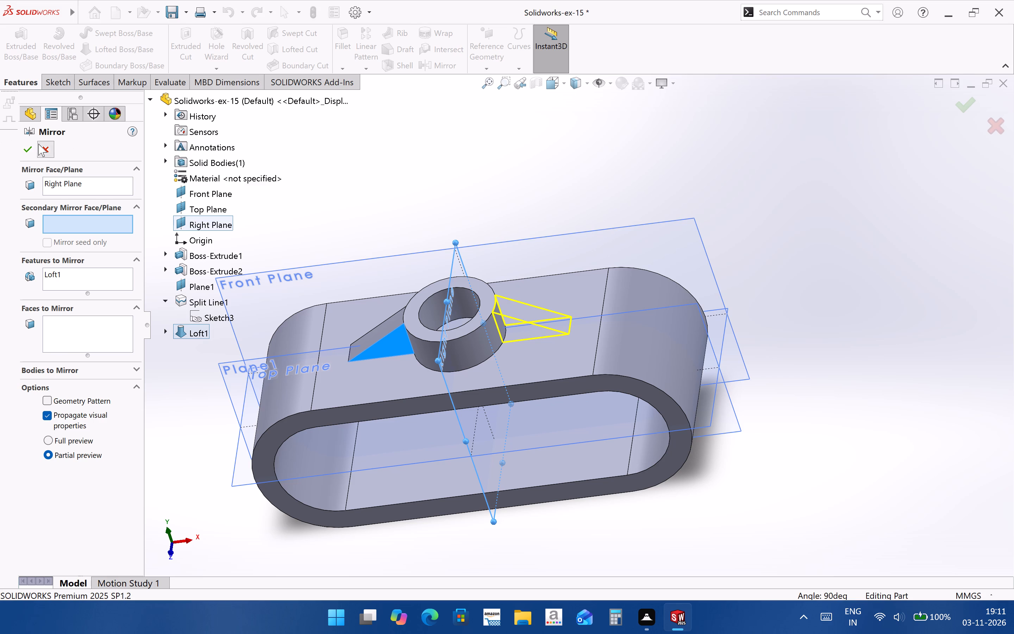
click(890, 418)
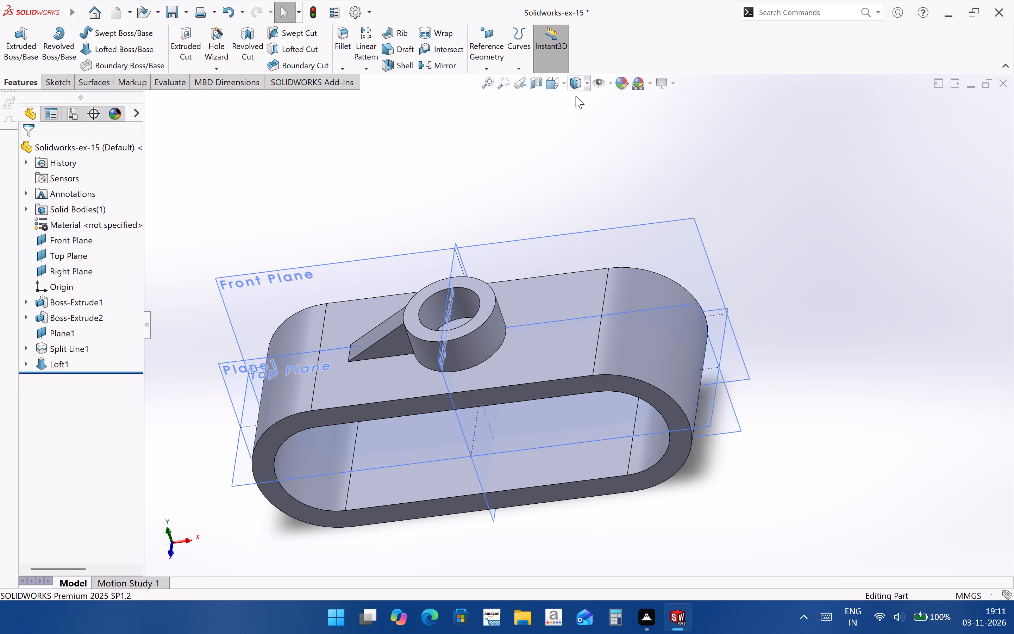
Hide all reference planes in the graphics view.
click(594, 89)
click(739, 269)
Sketch on the ring's flat top face a horizontal line about 54 mm long from the rib's back corner at the boss, across the boss.
middle_drag(378, 420, 415, 420)
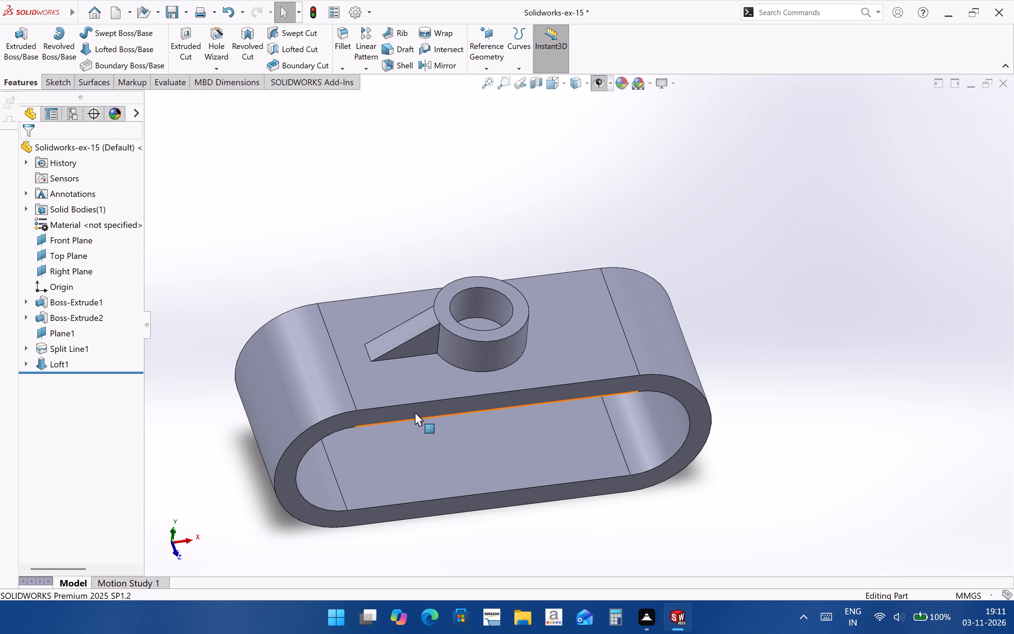
click(538, 352)
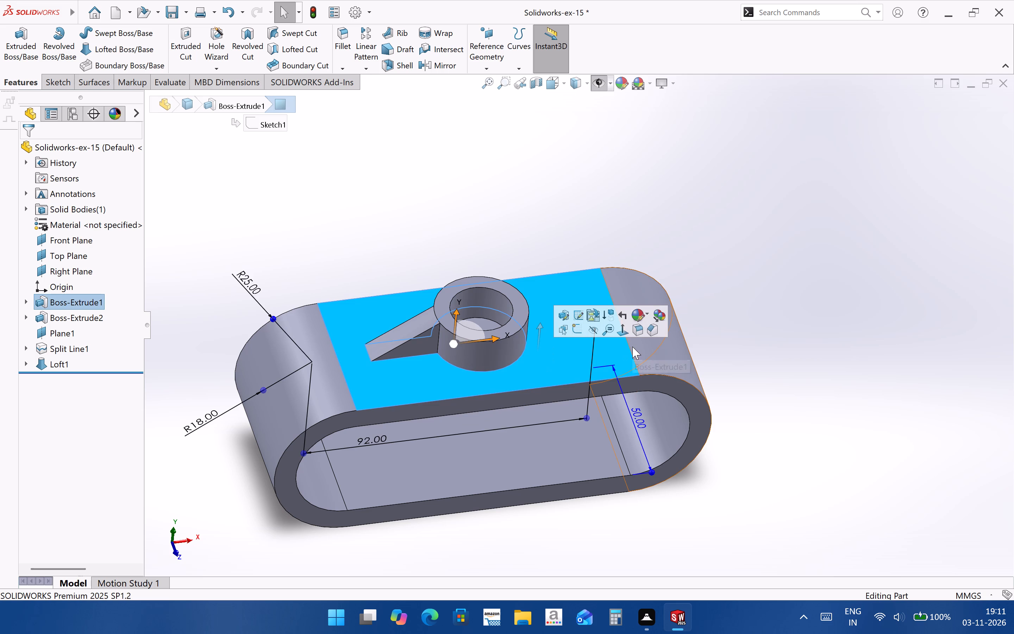
click(574, 330)
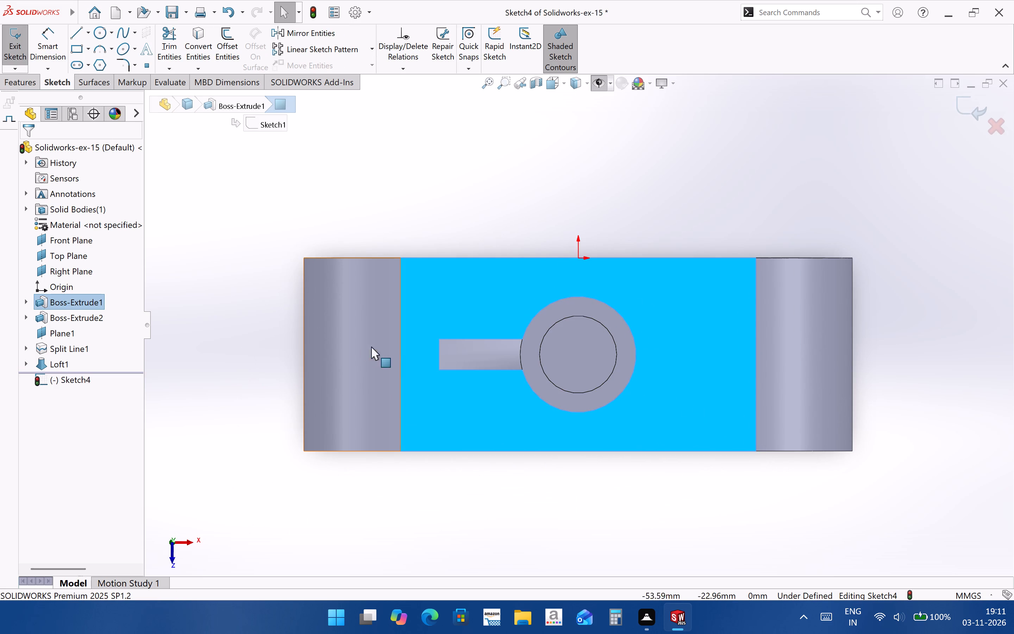
click(80, 31)
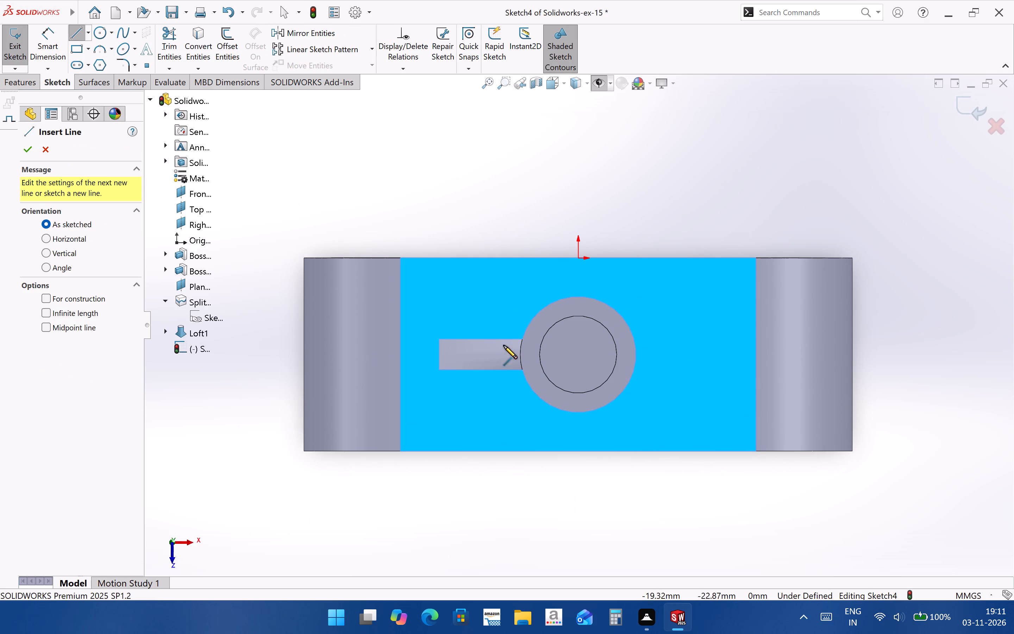
click(521, 338)
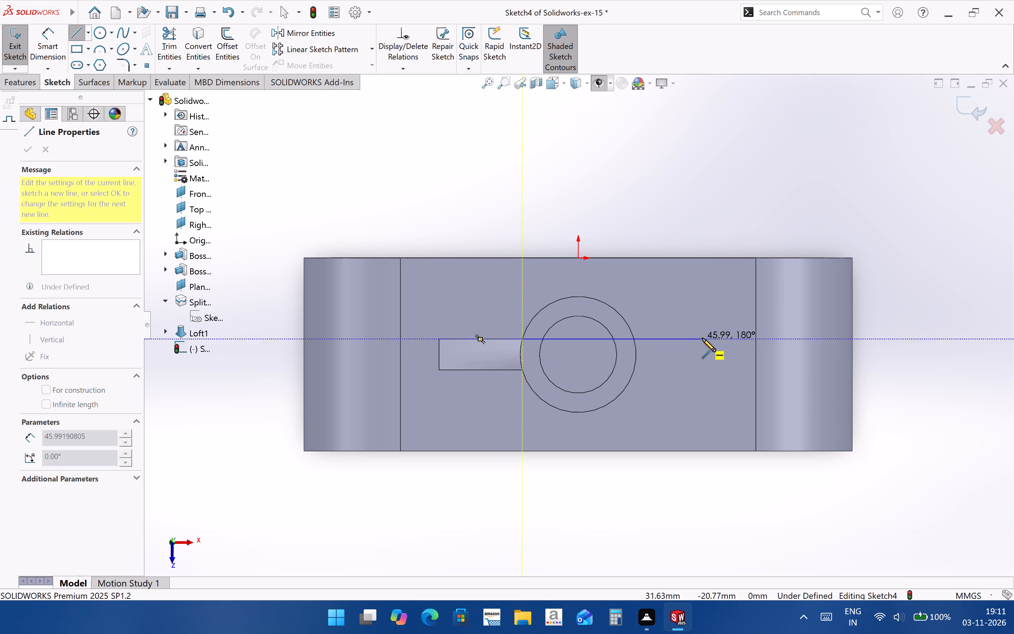
click(731, 340)
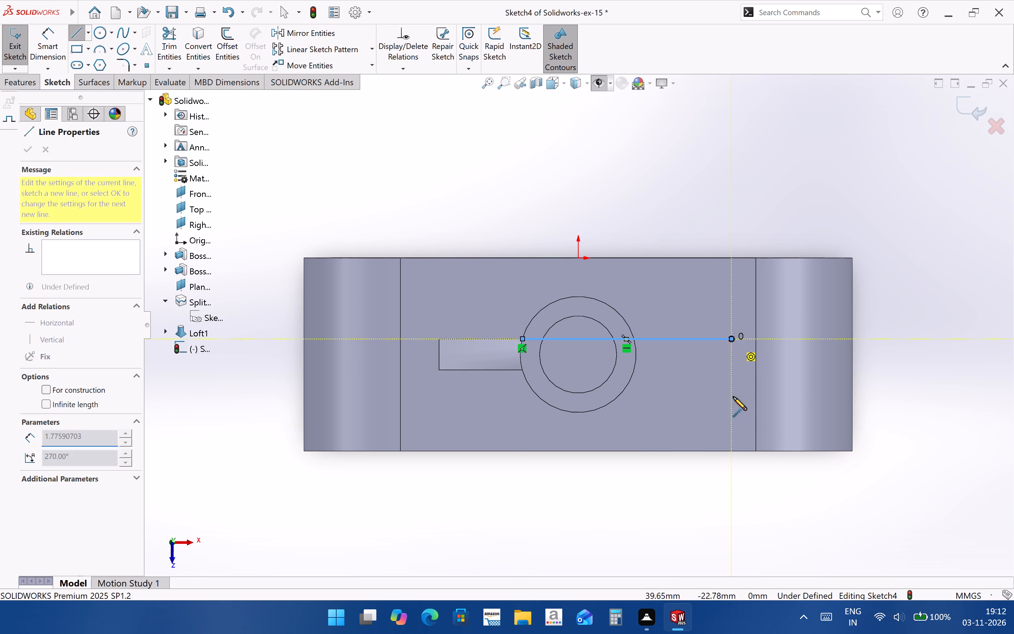
key(Escape)
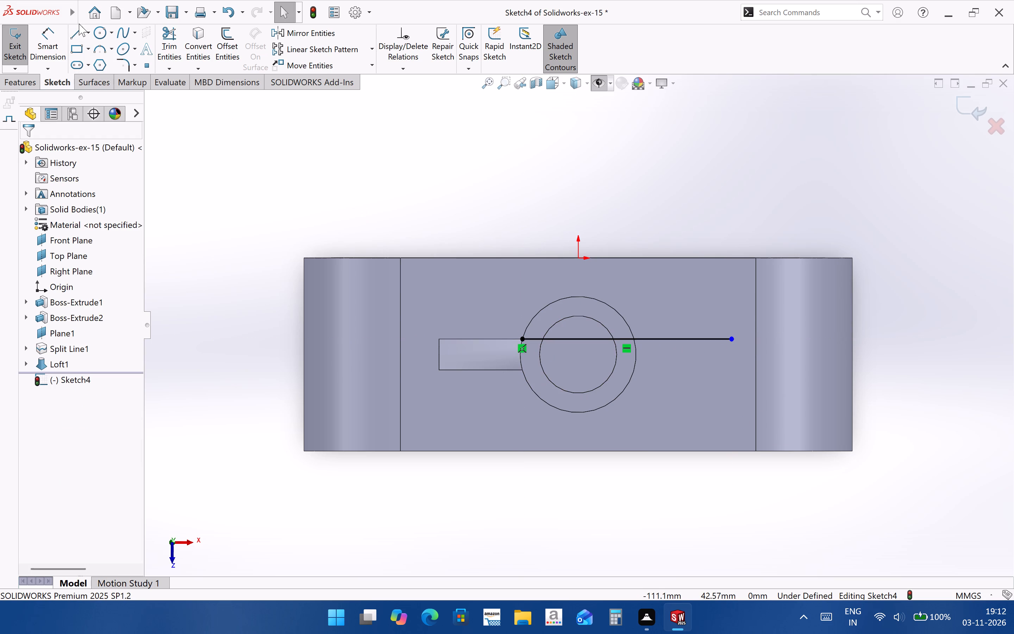
Draw a parallel line about 54 mm long from the rib's front corner at the boss, plus a vertical end line about 7.4 mm long.
click(79, 24)
click(81, 31)
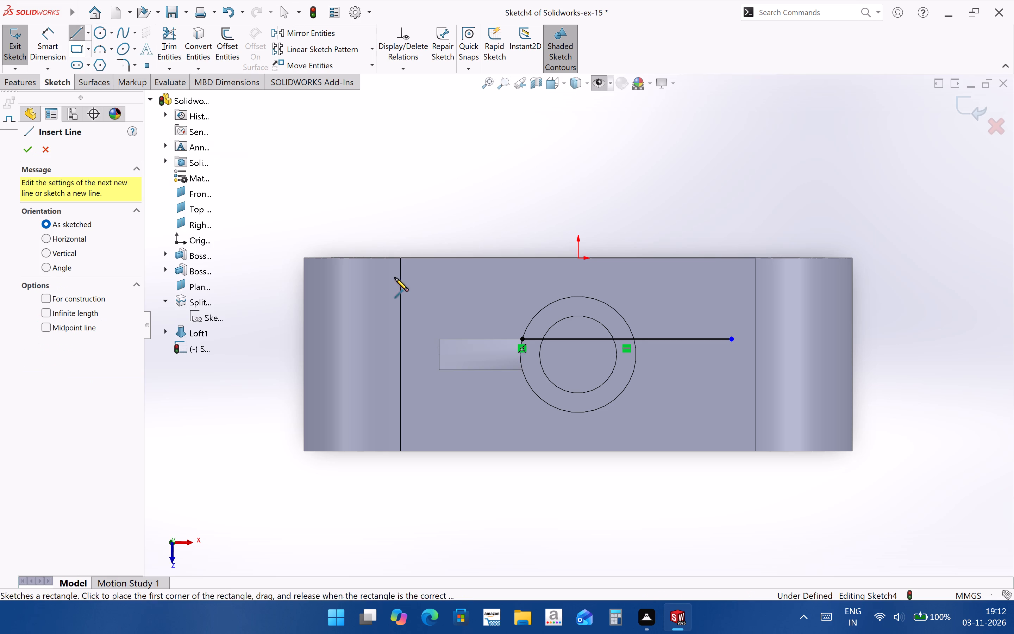
click(151, 100)
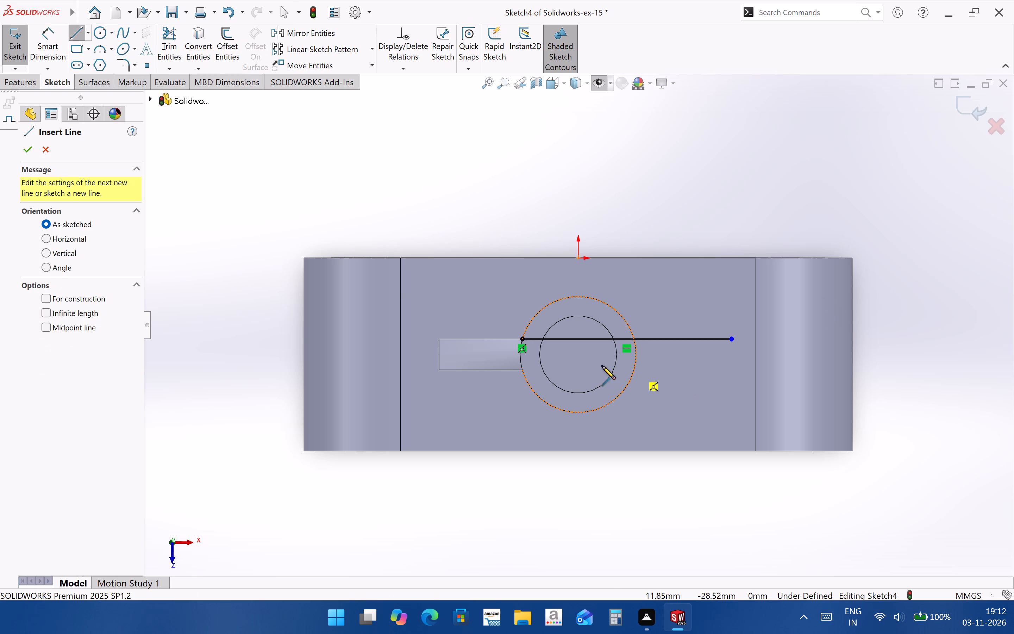
click(521, 369)
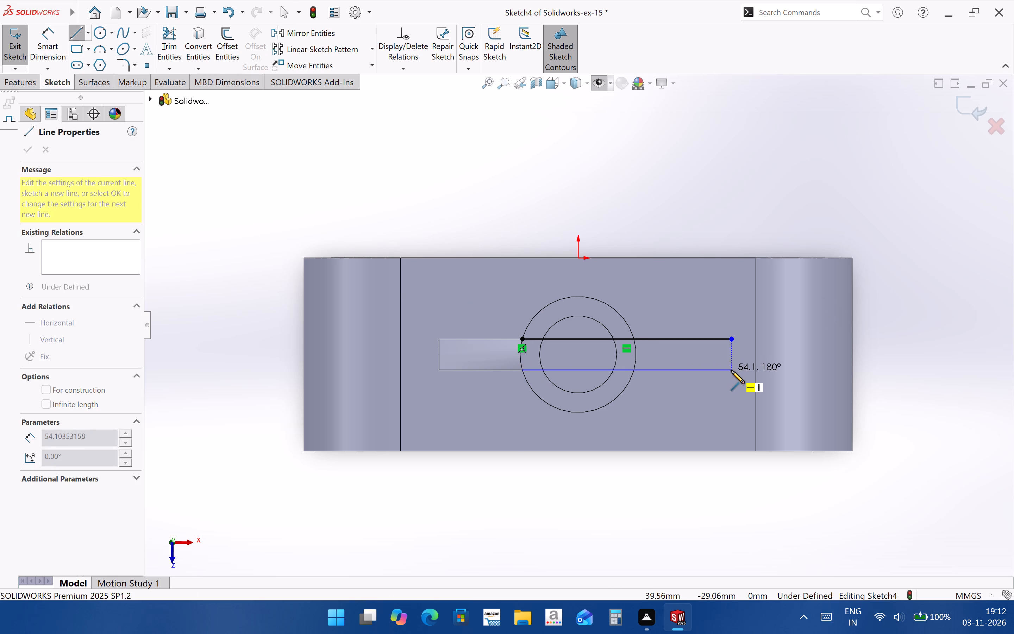
click(731, 370)
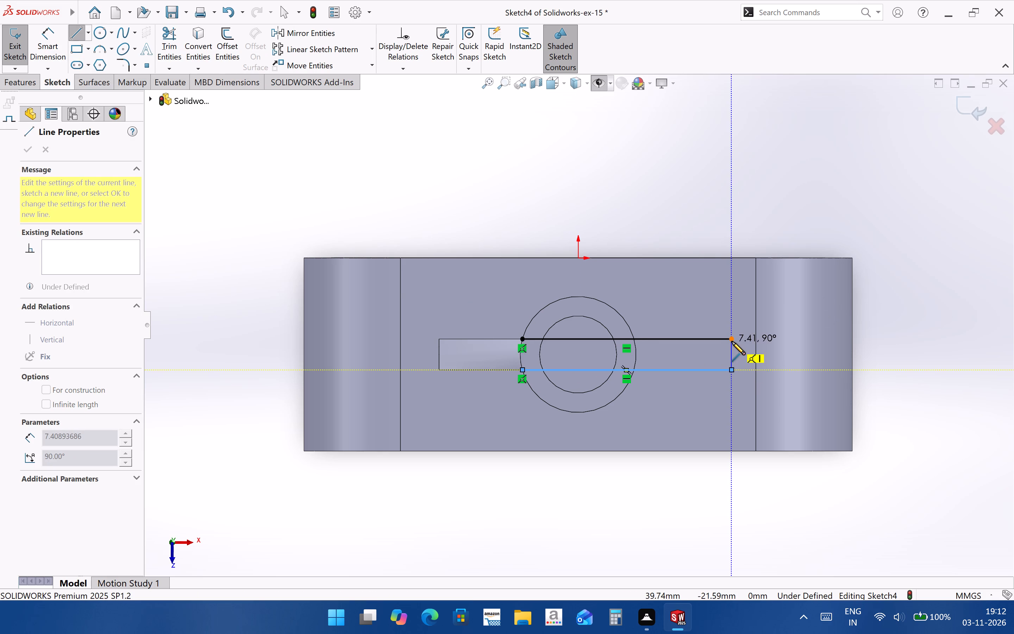
click(732, 341)
key(Escape)
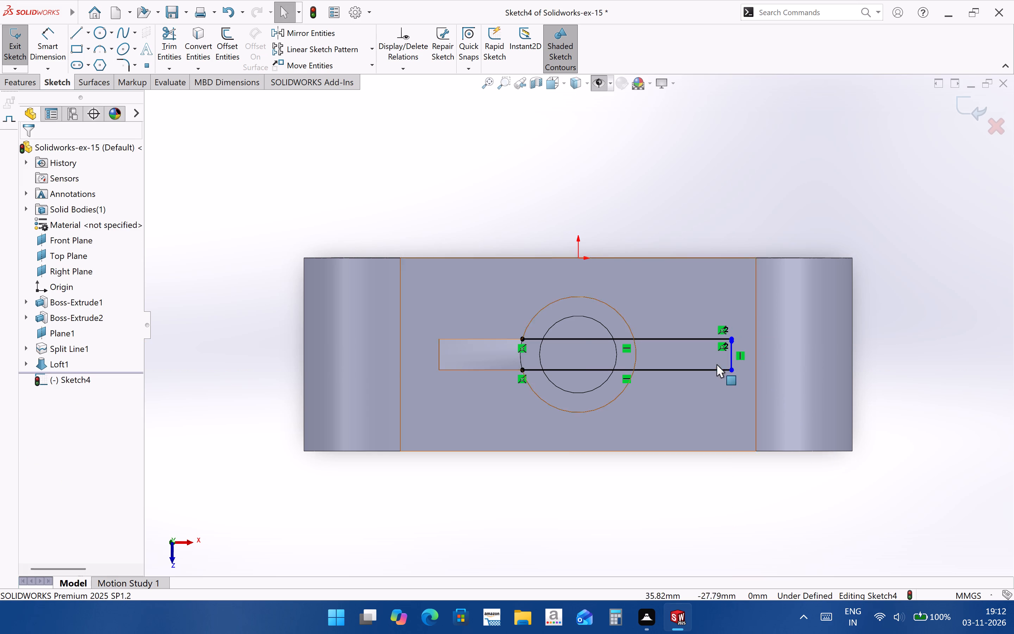
Extend the vertical end line to meet the end of the first horizontal line.
scroll(719, 359, down, 4)
scroll(710, 313, down, 3)
click(176, 68)
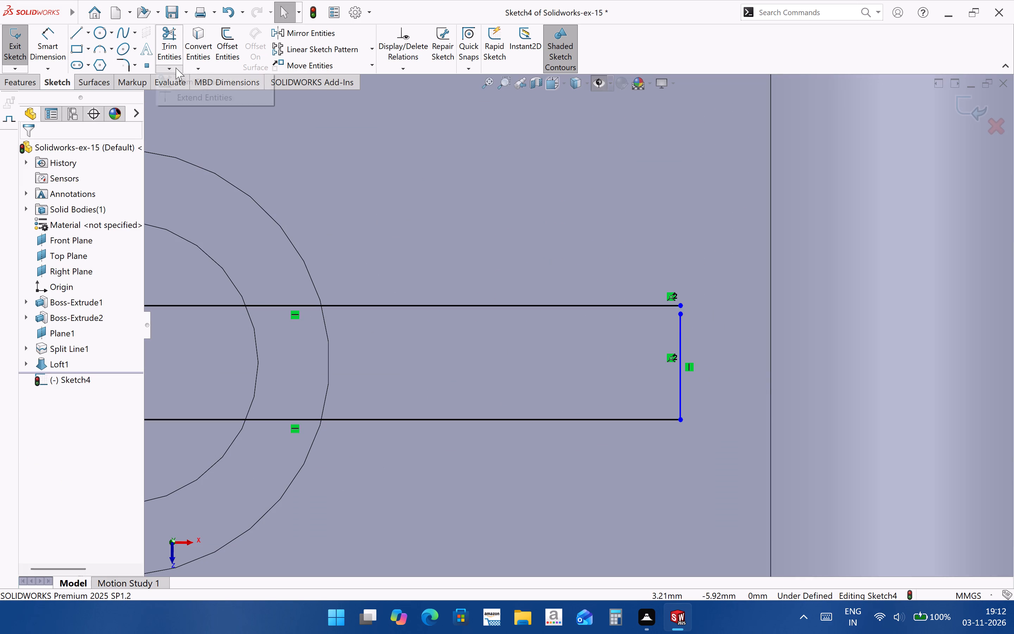
click(195, 97)
click(677, 361)
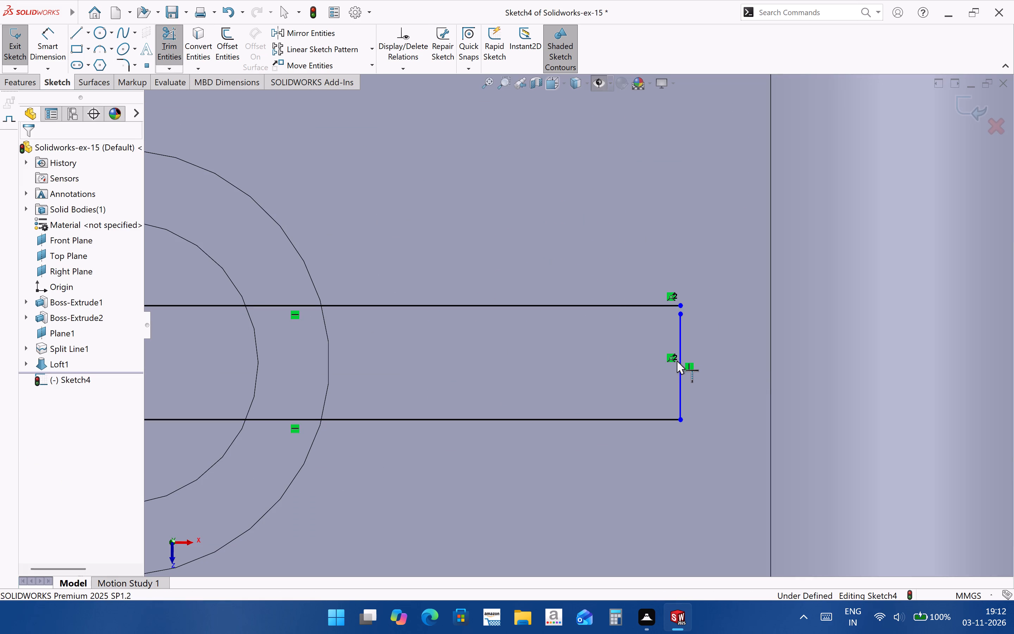
click(678, 361)
scroll(715, 334, up, 3)
scroll(556, 415, up, 3)
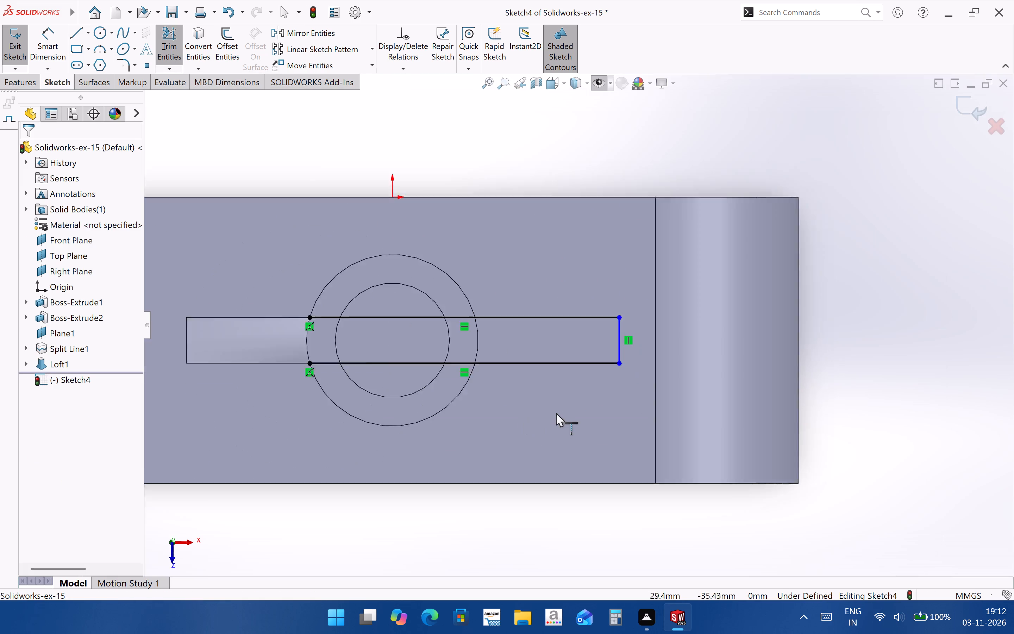
Convert the boss's outer circular edge into the current sketch.
key(Escape)
scroll(349, 261, down, 2)
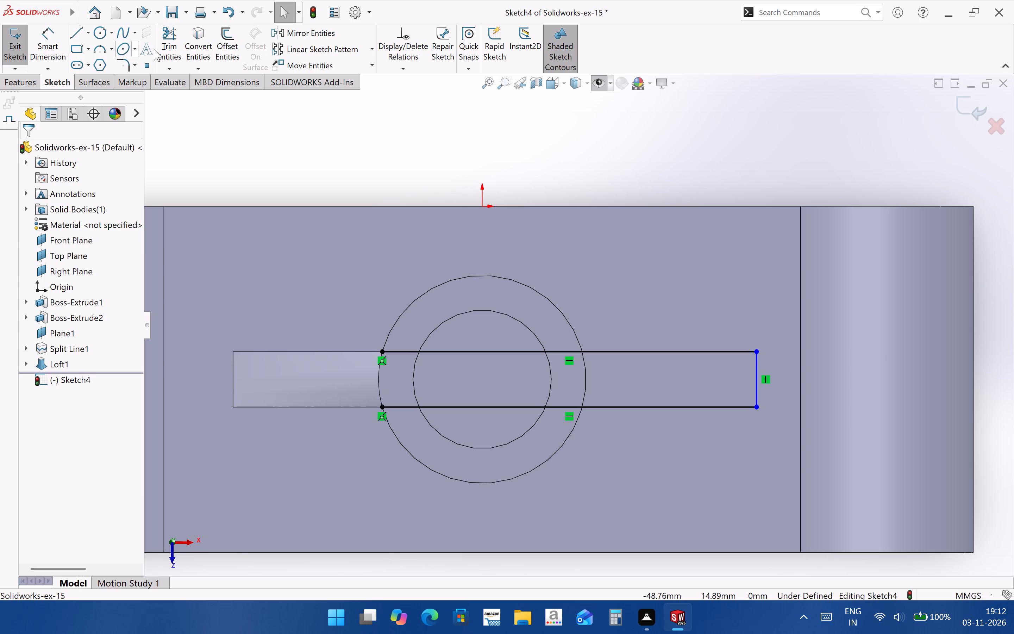
click(186, 42)
click(564, 443)
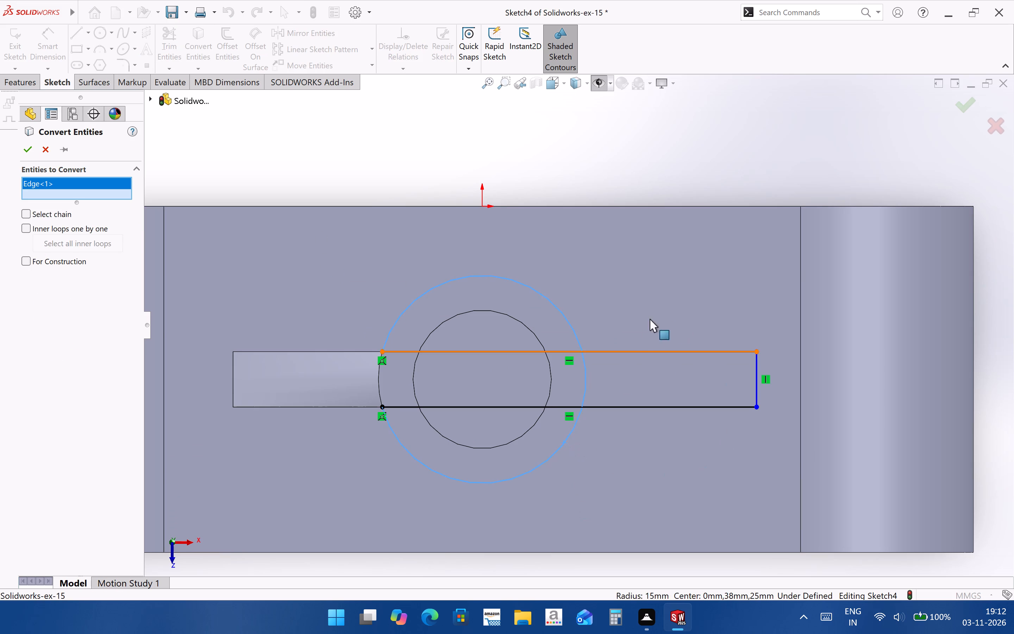
click(30, 150)
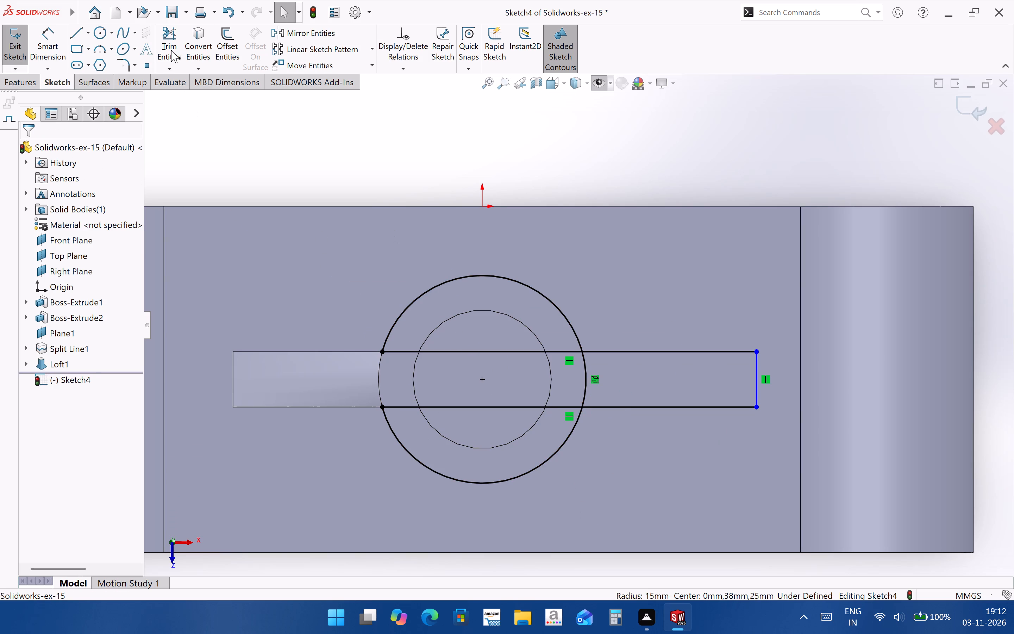
Trim the converted circle and the parallel lines to leave a closed rib outline between the boss arc and the vertical end line.
click(171, 50)
drag(513, 283, 524, 254)
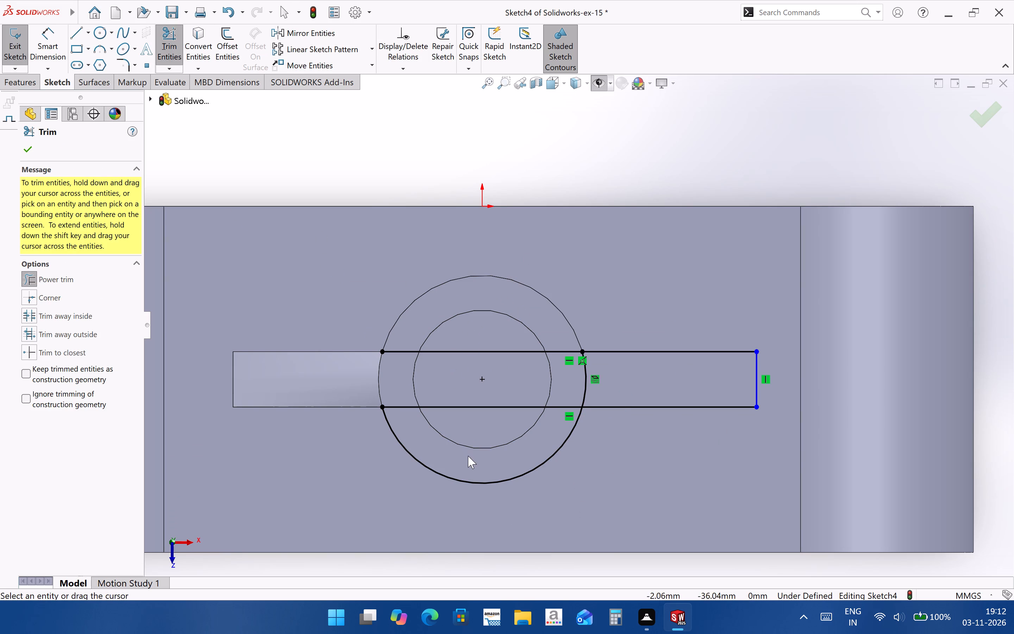
drag(515, 516, 503, 326)
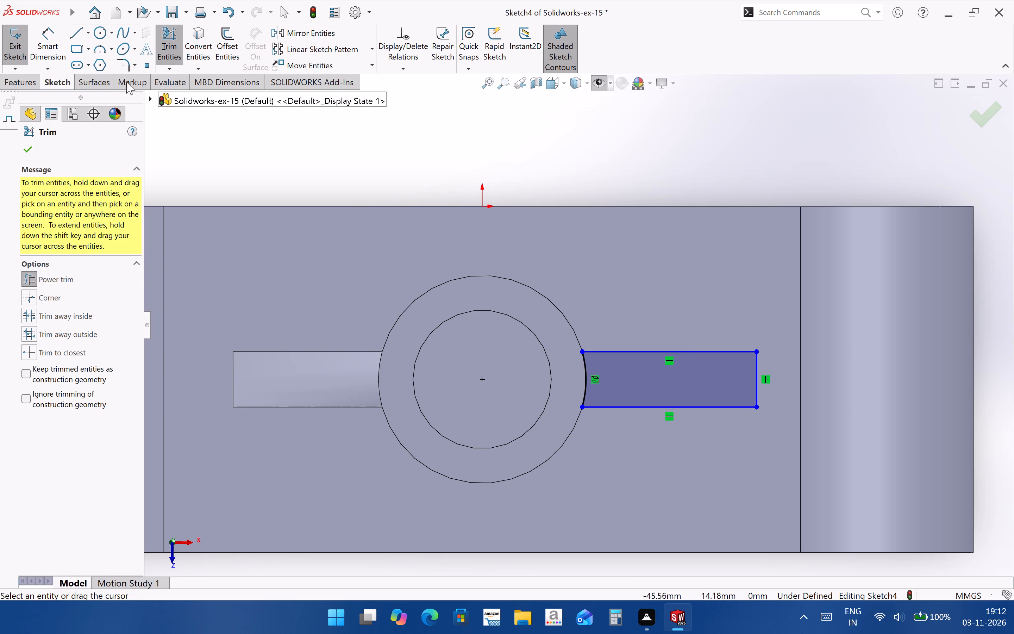
Dimension the distance from the boss centre to the outline's vertical end line as 36 mm.
click(57, 52)
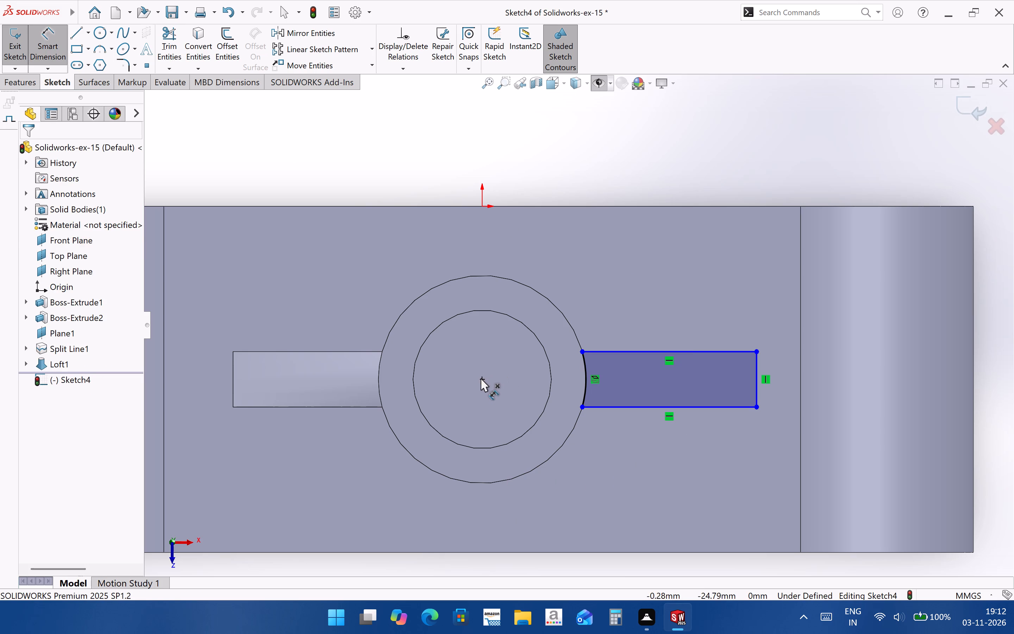
click(481, 378)
click(756, 372)
click(627, 279)
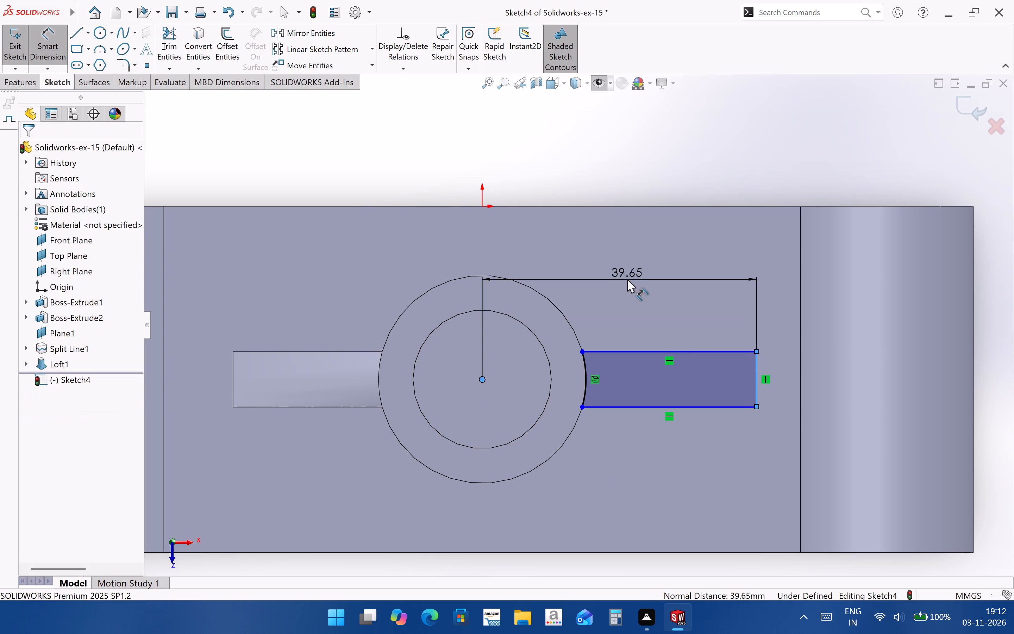
text(36)
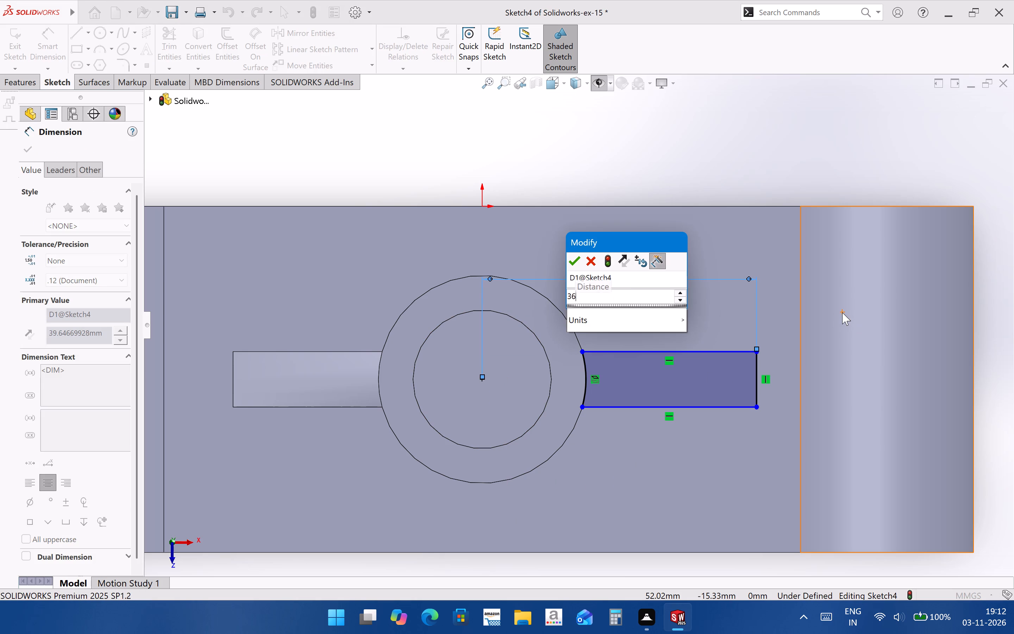
key(Return)
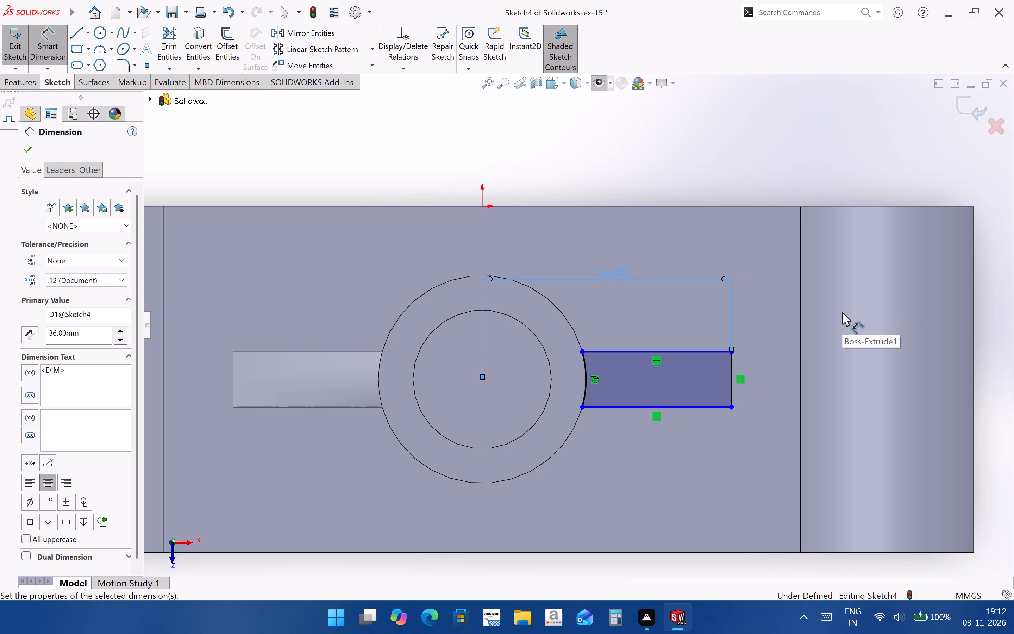
Dimension the outline's vertical end line as 8 mm.
click(730, 389)
click(749, 384)
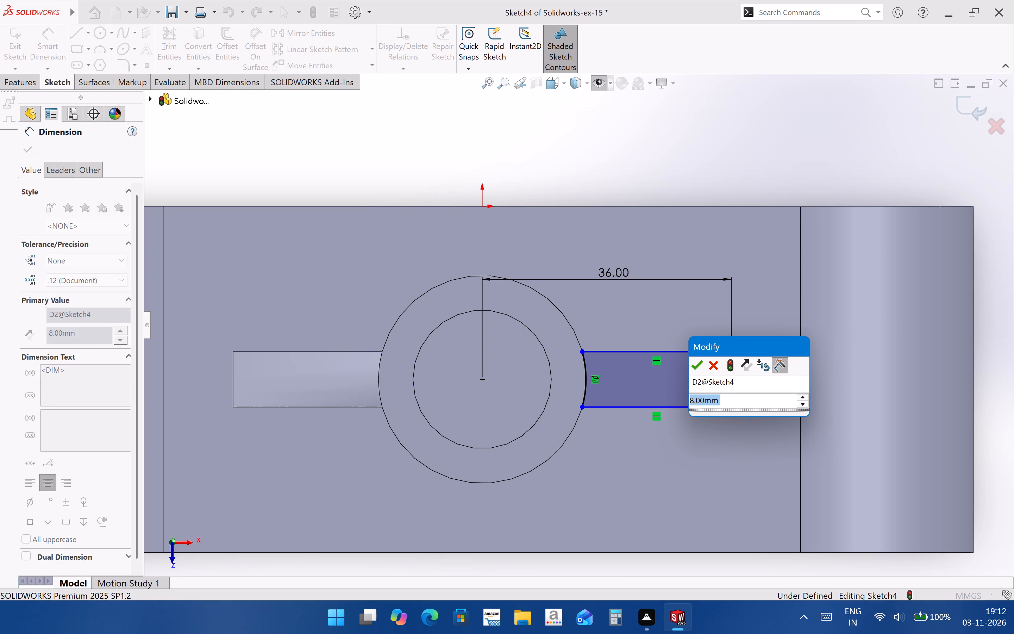
key(8)
key(Return)
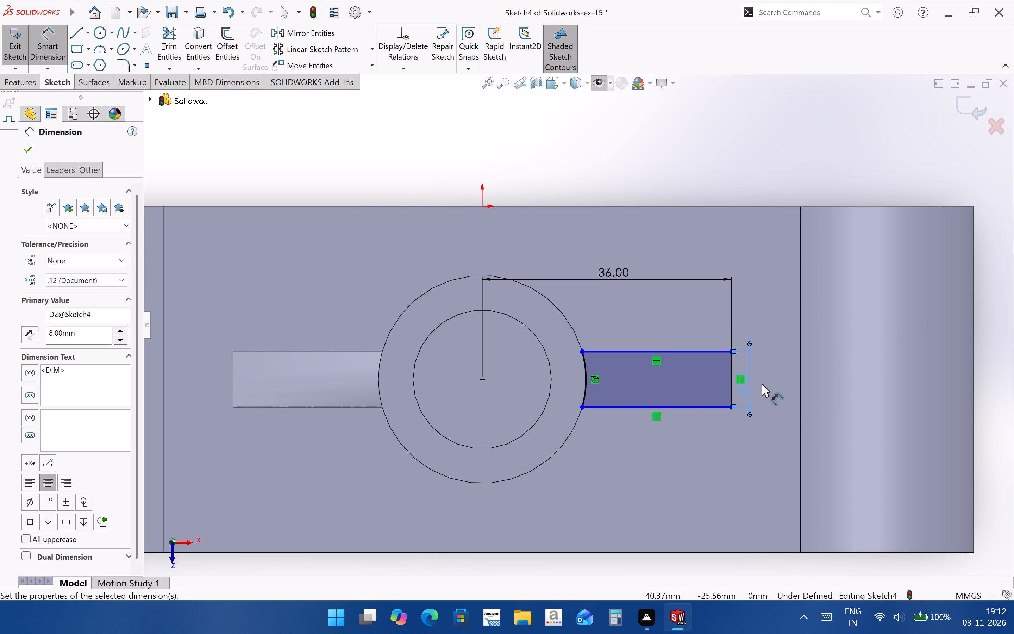
click(702, 452)
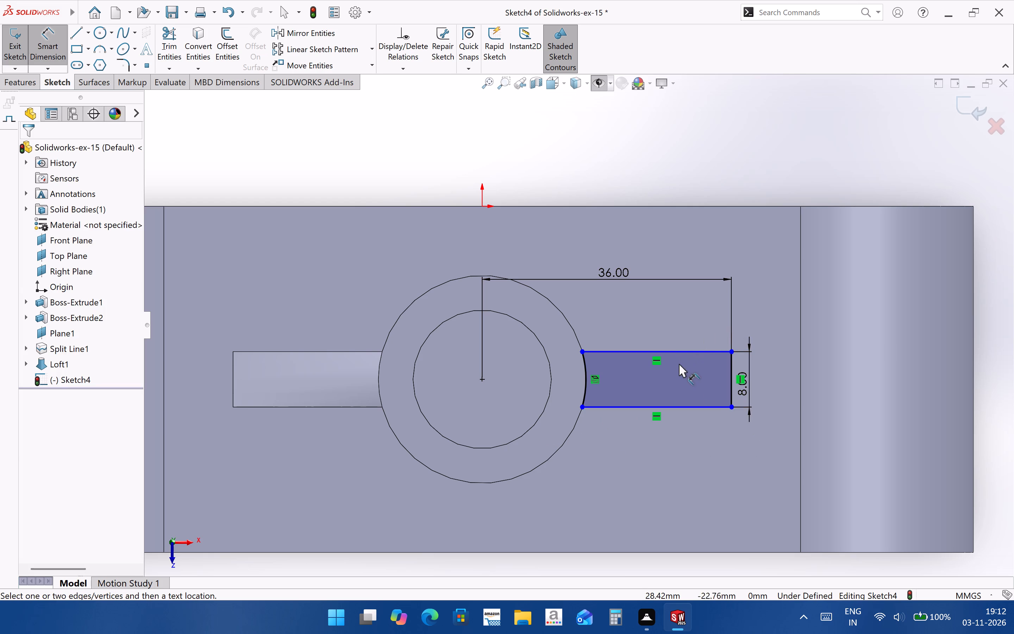
key(Escape)
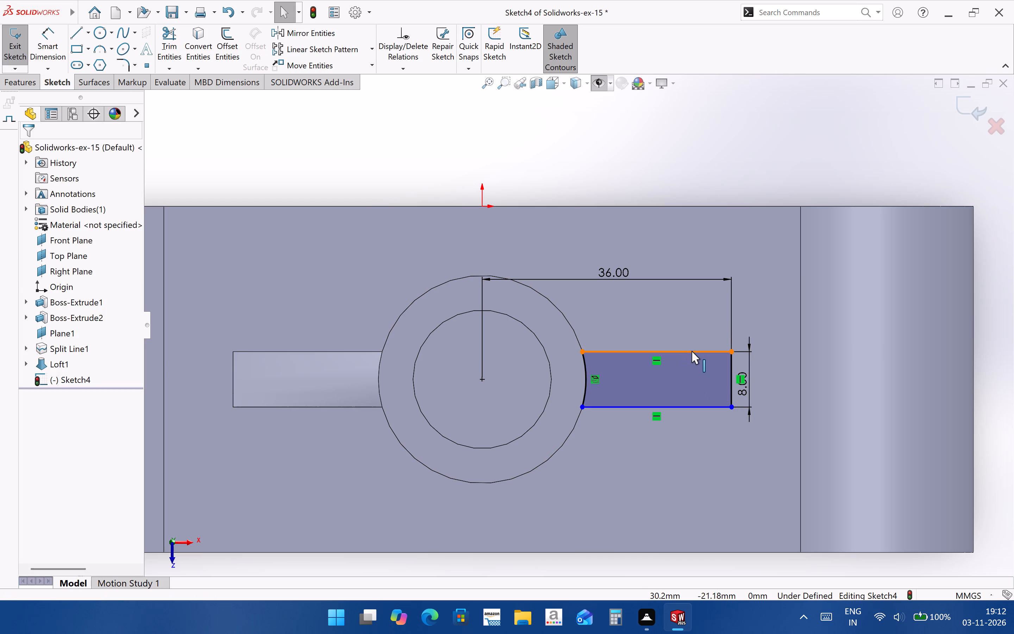
Add an equal relation between the outline's back horizontal line and the existing rib's back edge.
click(691, 351)
ctrl+click(337, 352)
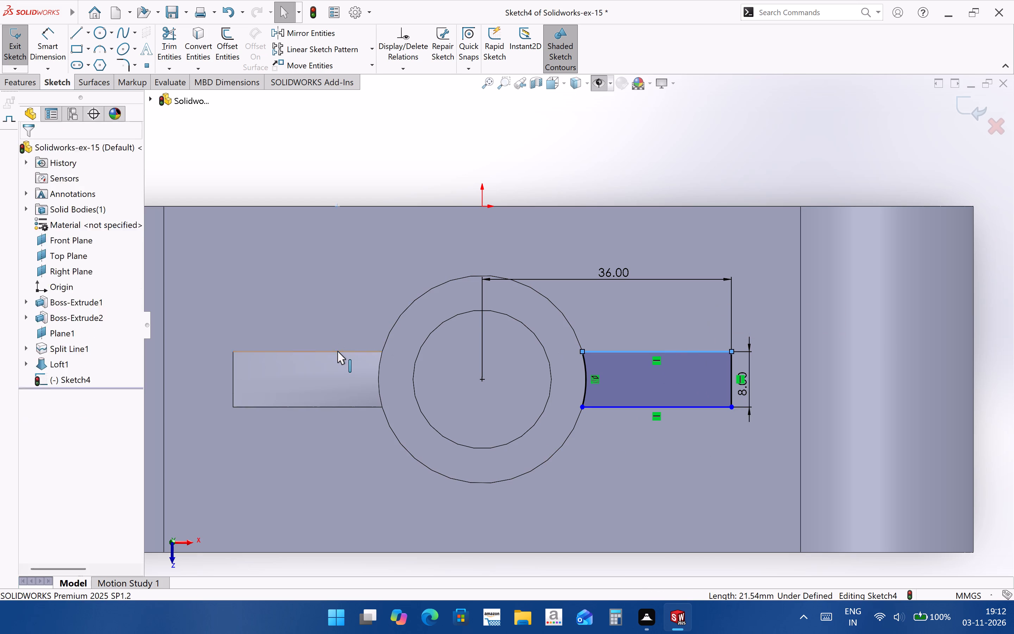
click(403, 317)
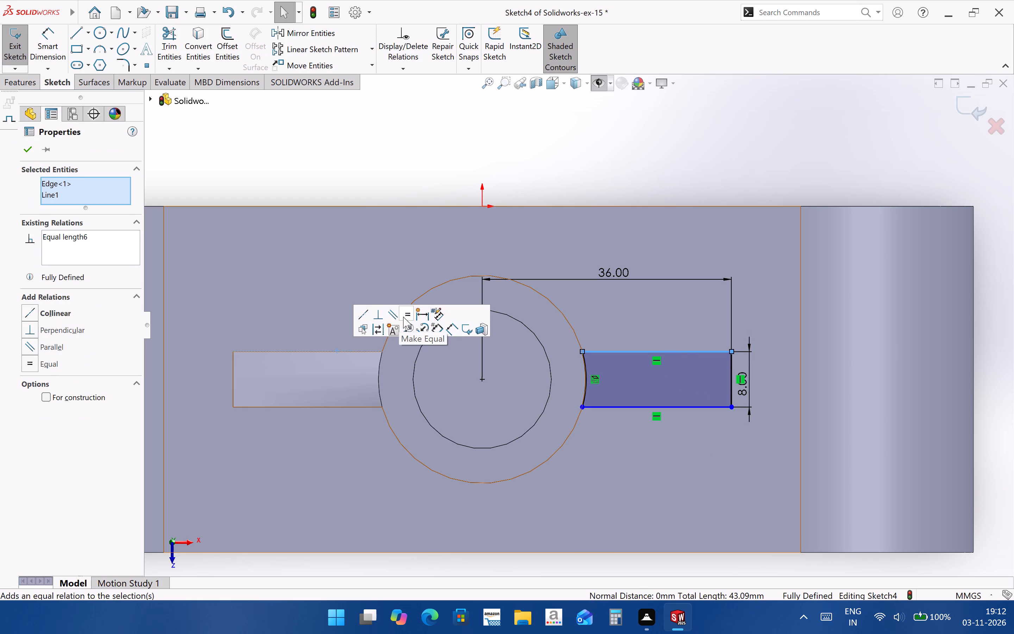
click(744, 530)
click(874, 418)
scroll(701, 410, up, 2)
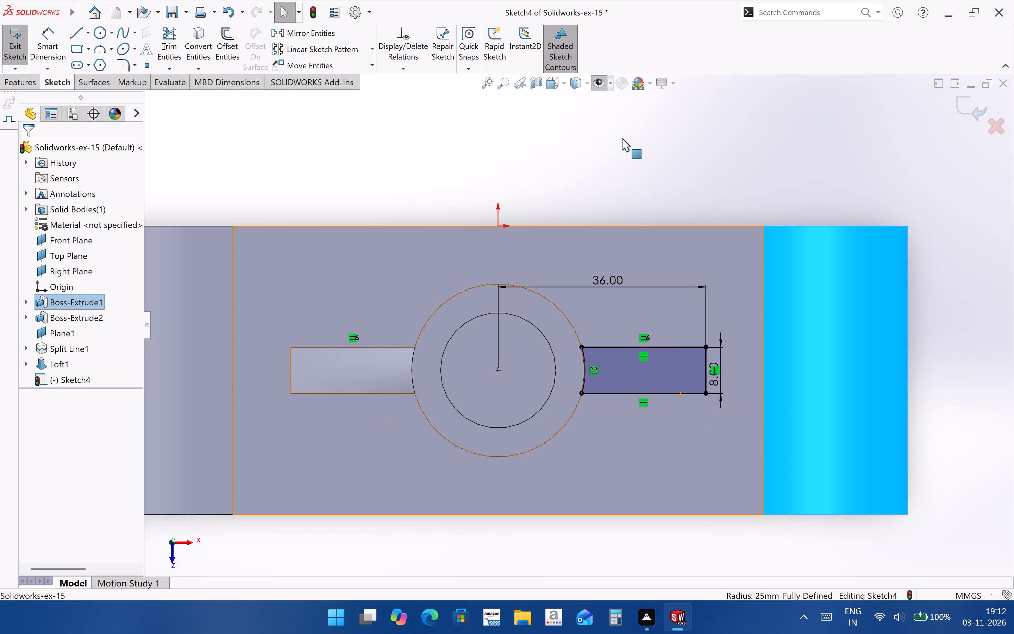
click(622, 138)
Split the boss's outer cylindrical face with a projection Split Line from the current sketch.
middle_drag(611, 433, 605, 380)
click(26, 85)
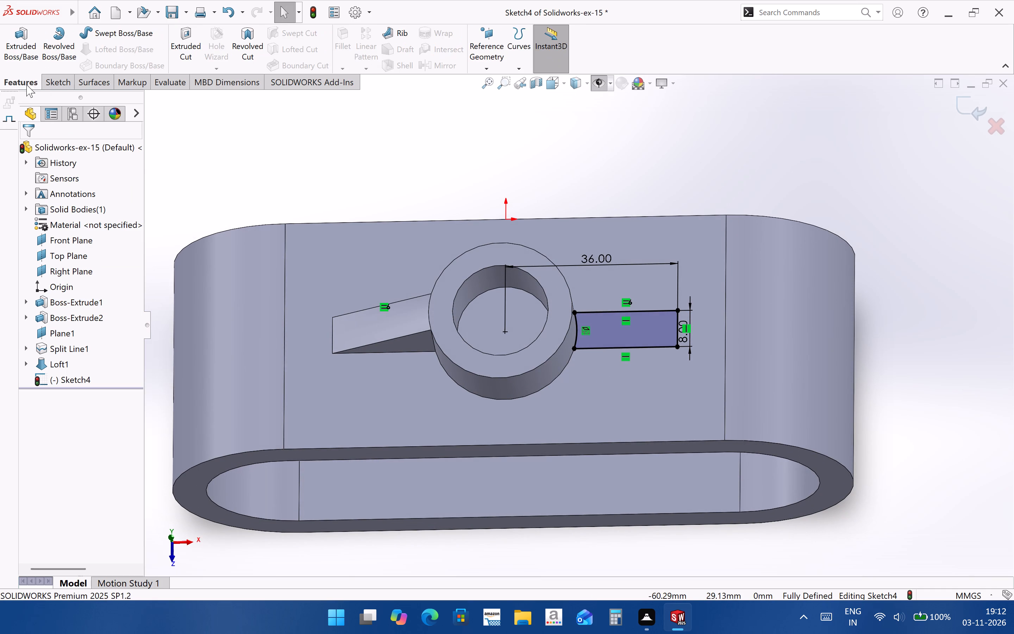
click(490, 67)
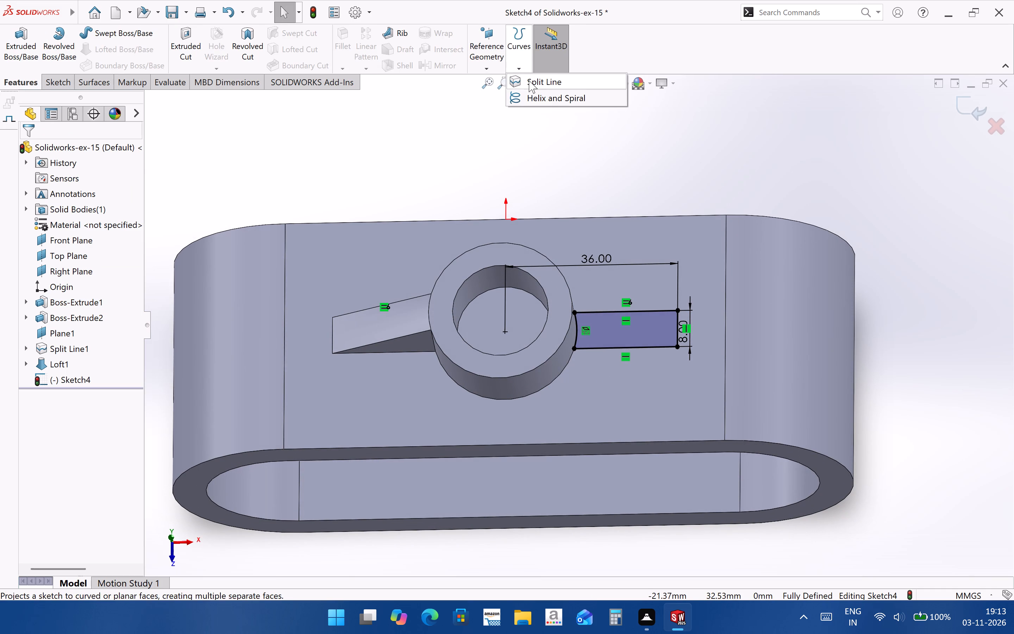
click(529, 80)
middle_drag(581, 363, 537, 307)
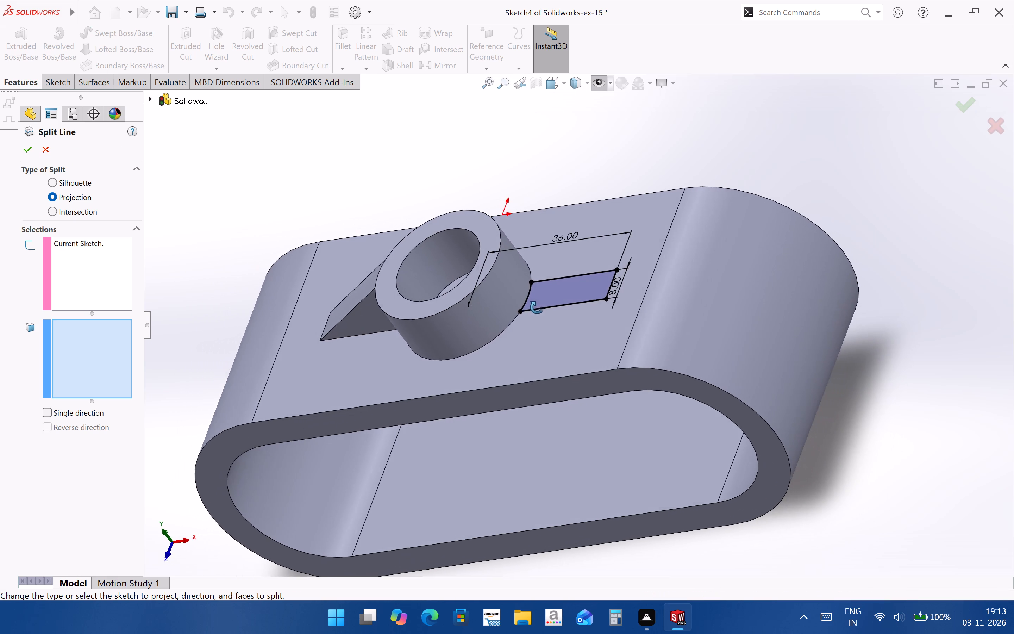
middle_drag(537, 307, 572, 298)
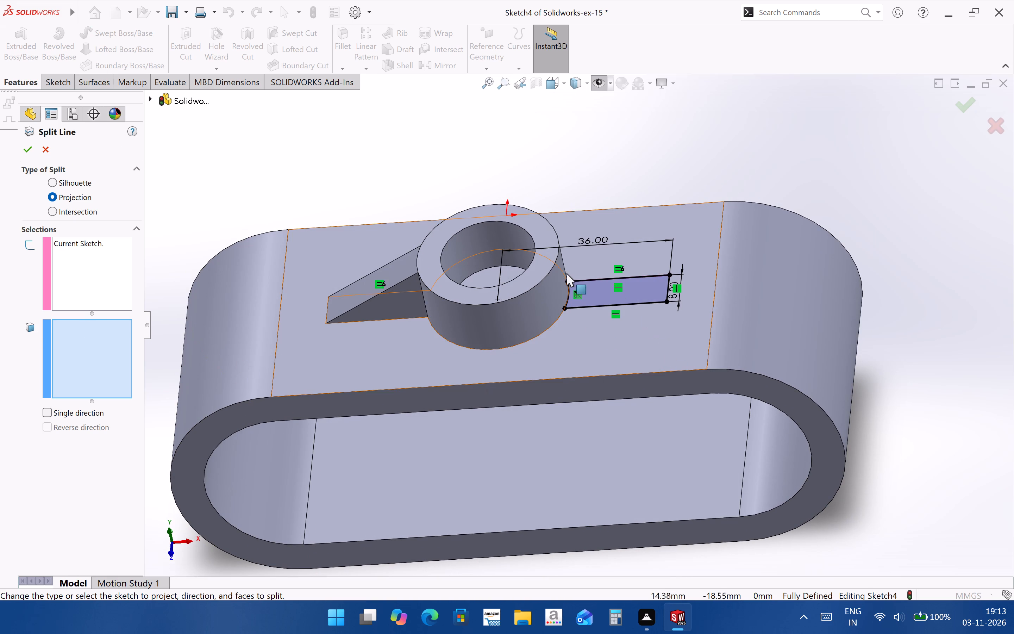
click(562, 274)
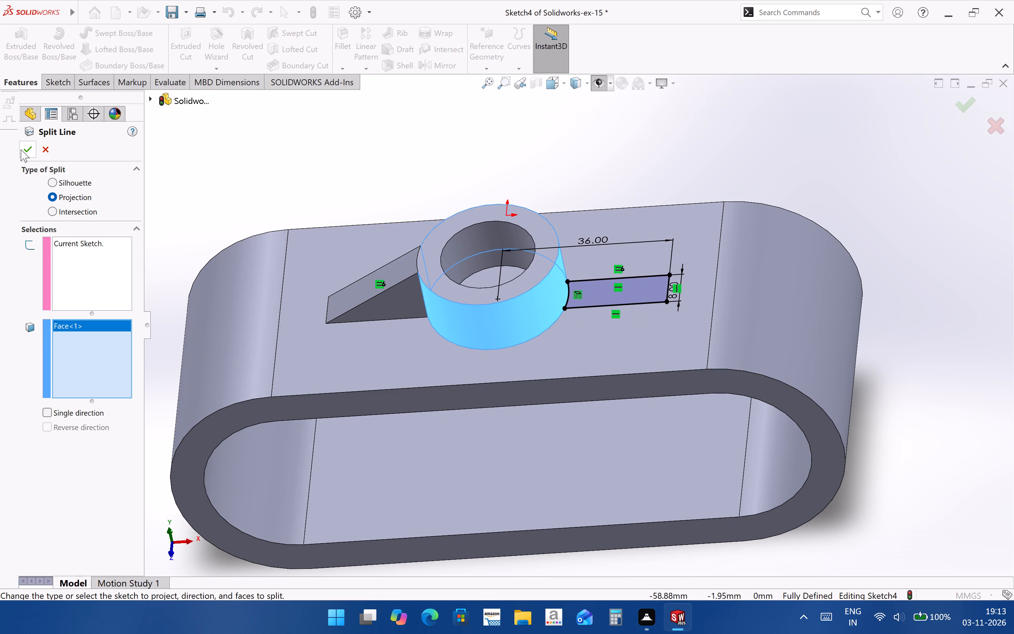
click(21, 149)
Loft the second rib from the new split face on the boss to Sketch4 on the ring's top face.
middle_drag(582, 348, 550, 403)
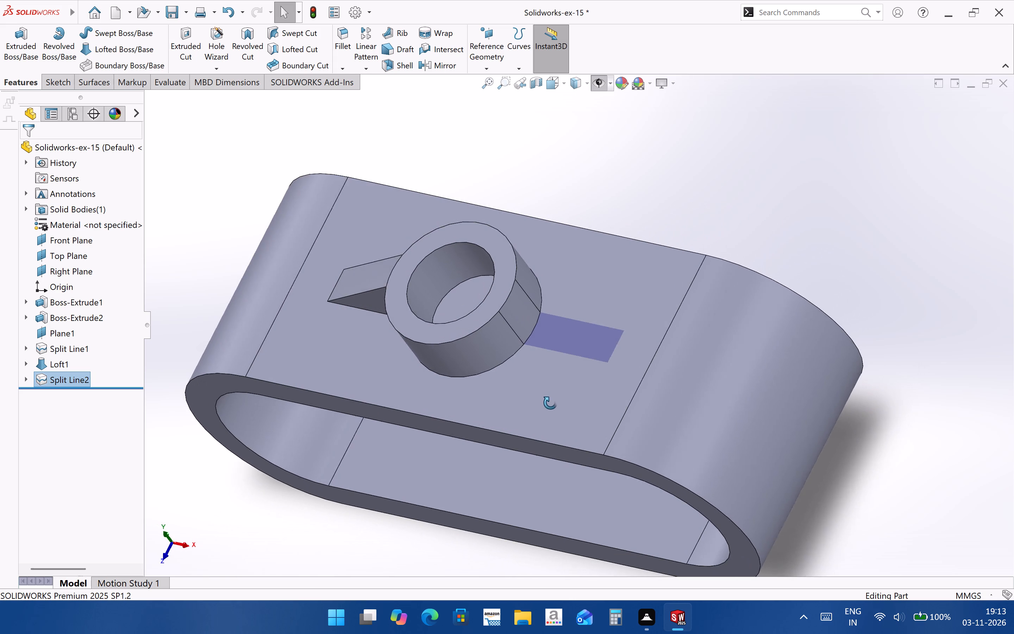
middle_drag(550, 403, 506, 296)
middle_drag(536, 325, 537, 327)
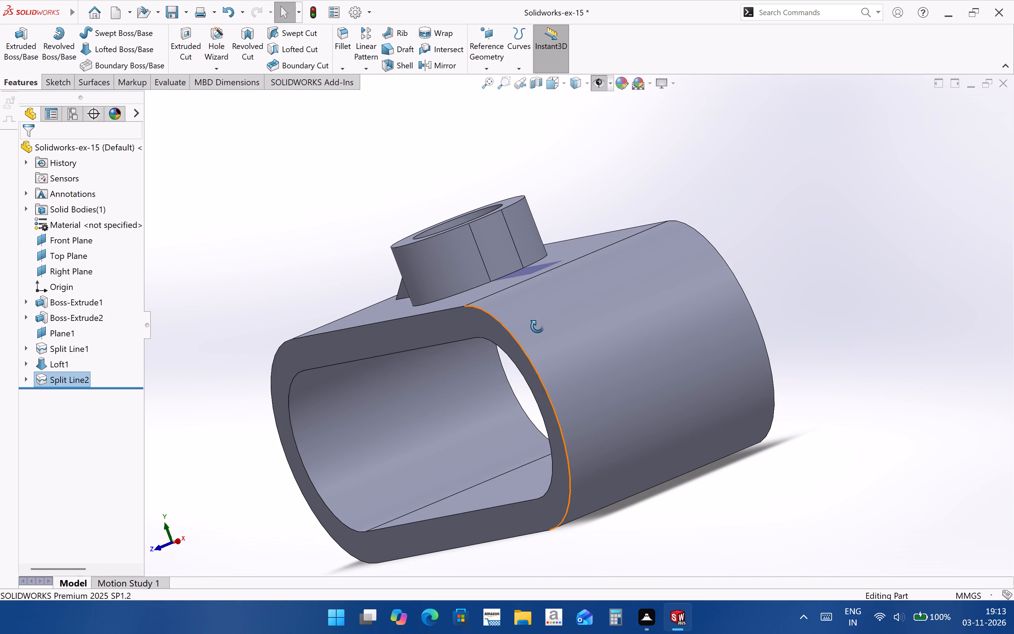
middle_drag(537, 327, 600, 399)
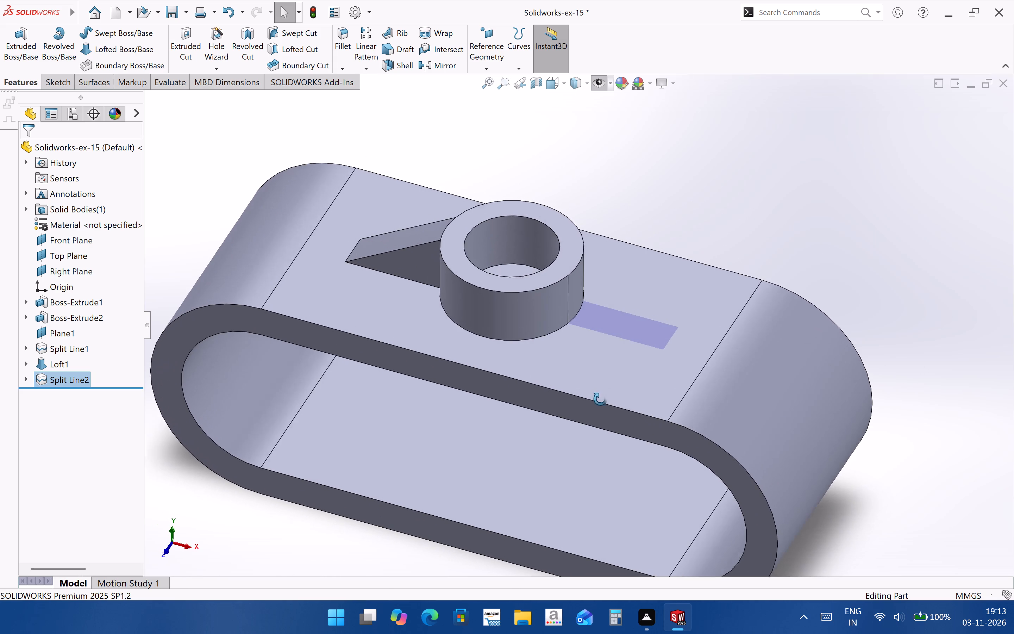
middle_drag(600, 399, 601, 399)
click(98, 53)
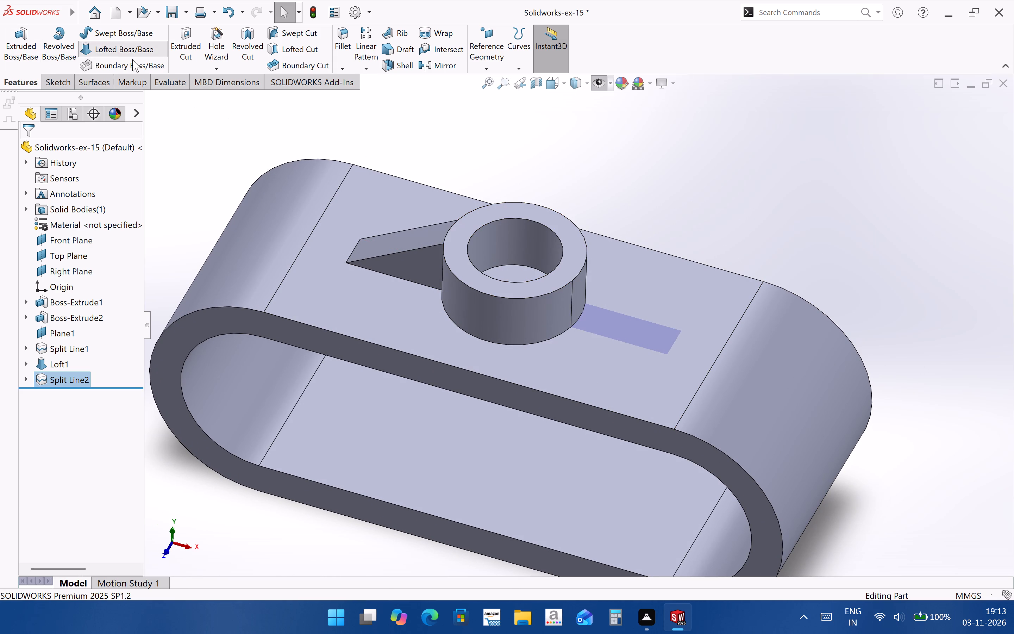
middle_drag(545, 372, 530, 404)
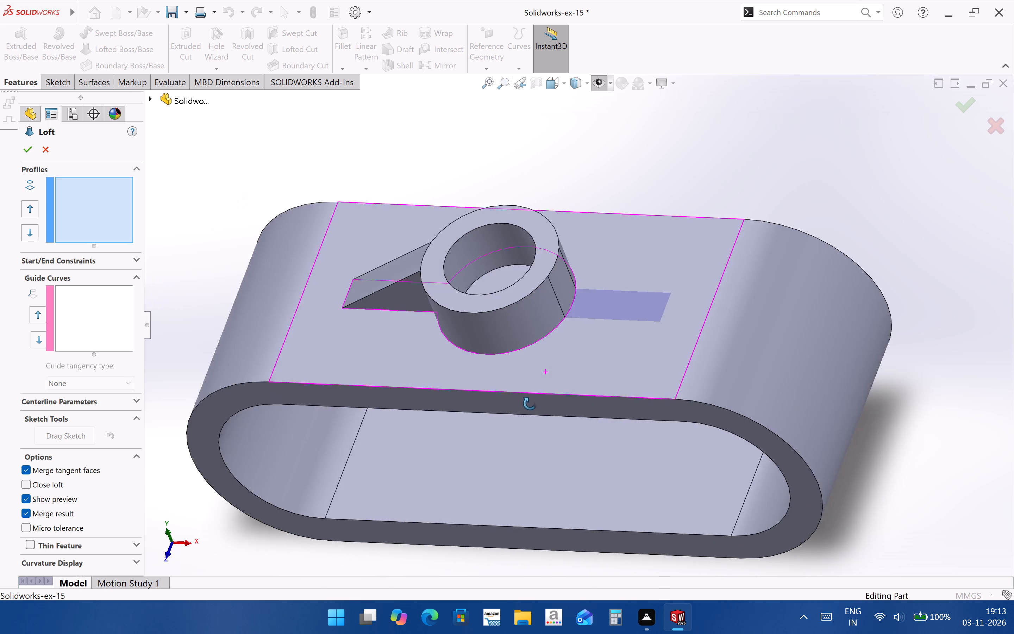
middle_drag(530, 404, 545, 397)
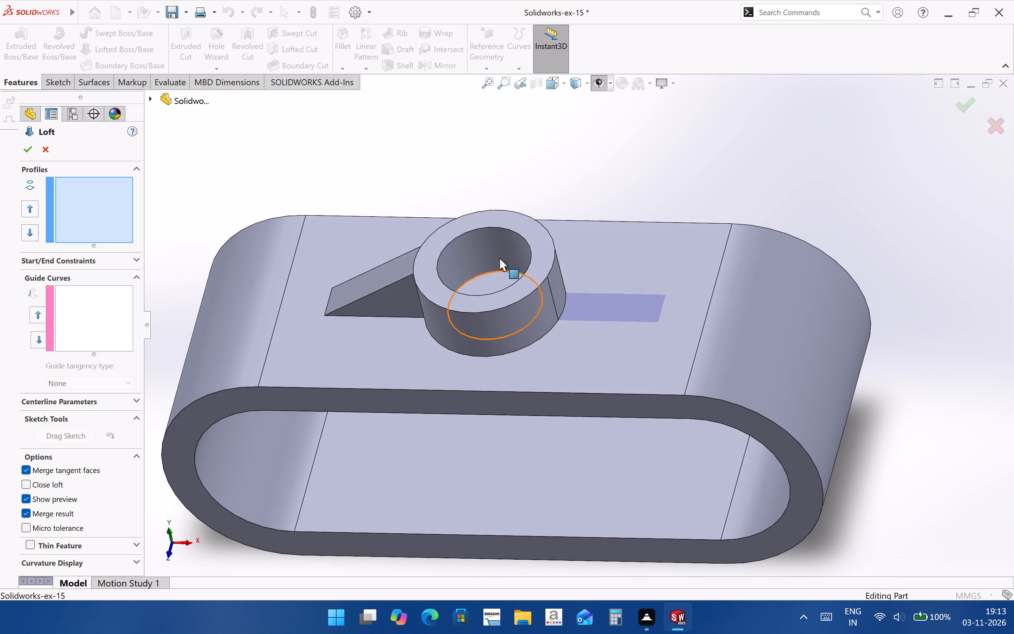
click(557, 294)
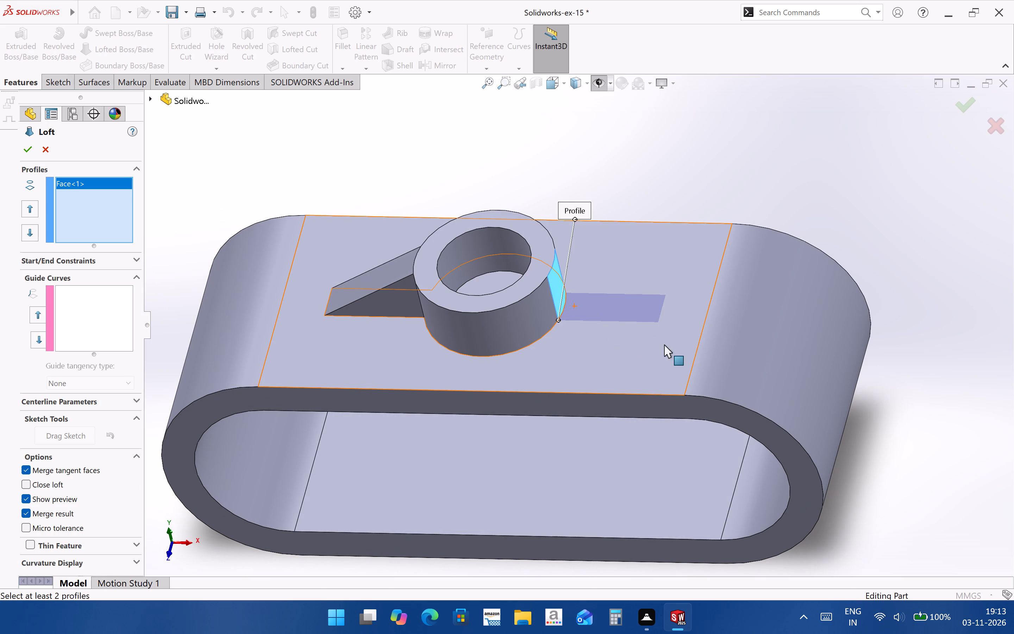
click(151, 100)
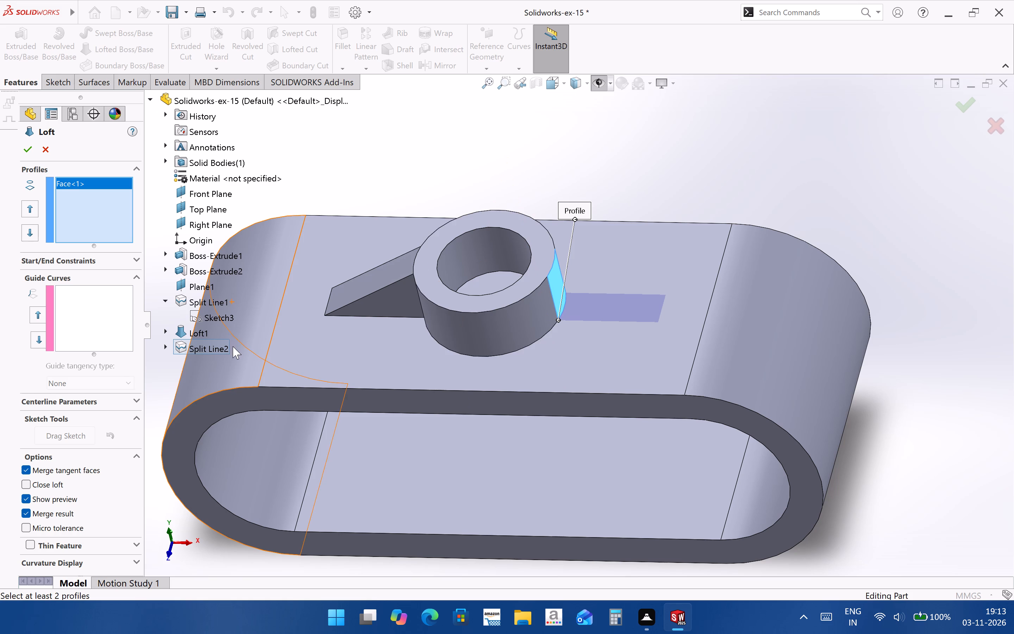
click(163, 347)
click(209, 365)
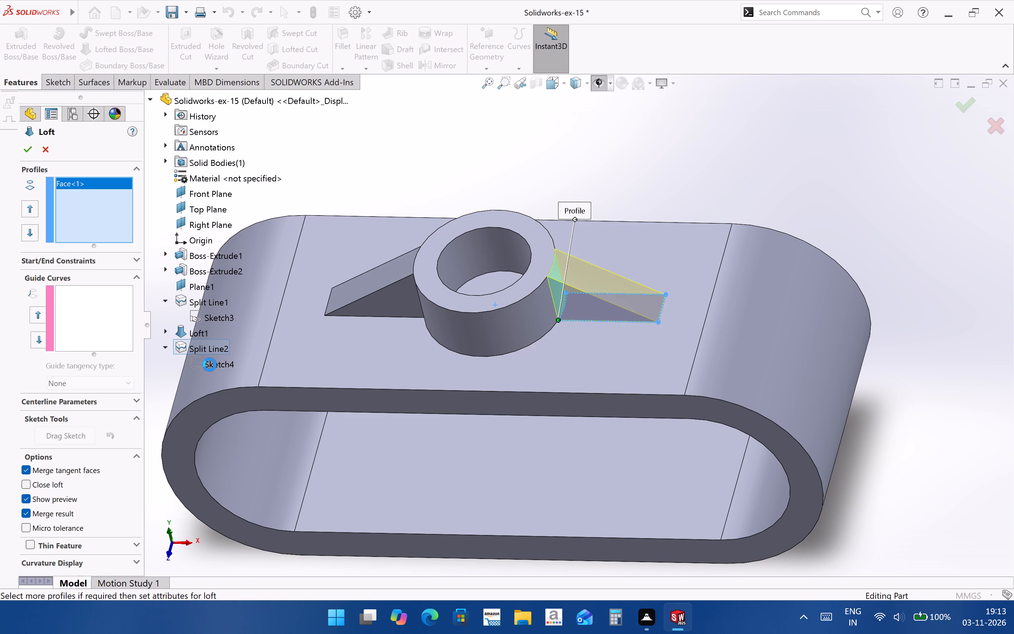
click(23, 144)
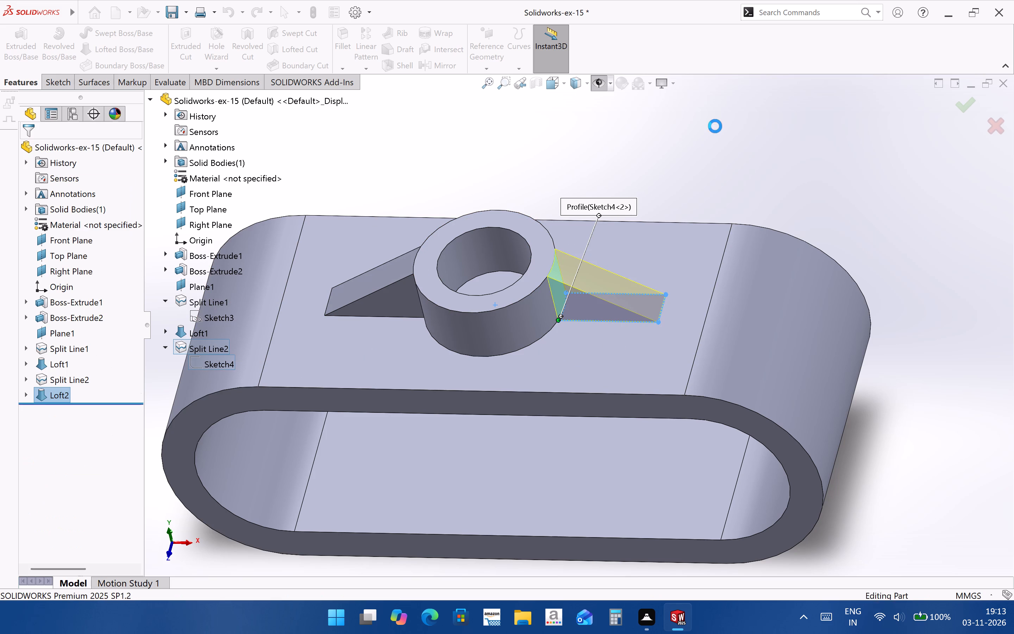
click(722, 157)
Examine the two ribs and the boss from above, the front and an angled view.
middle_drag(451, 366, 414, 373)
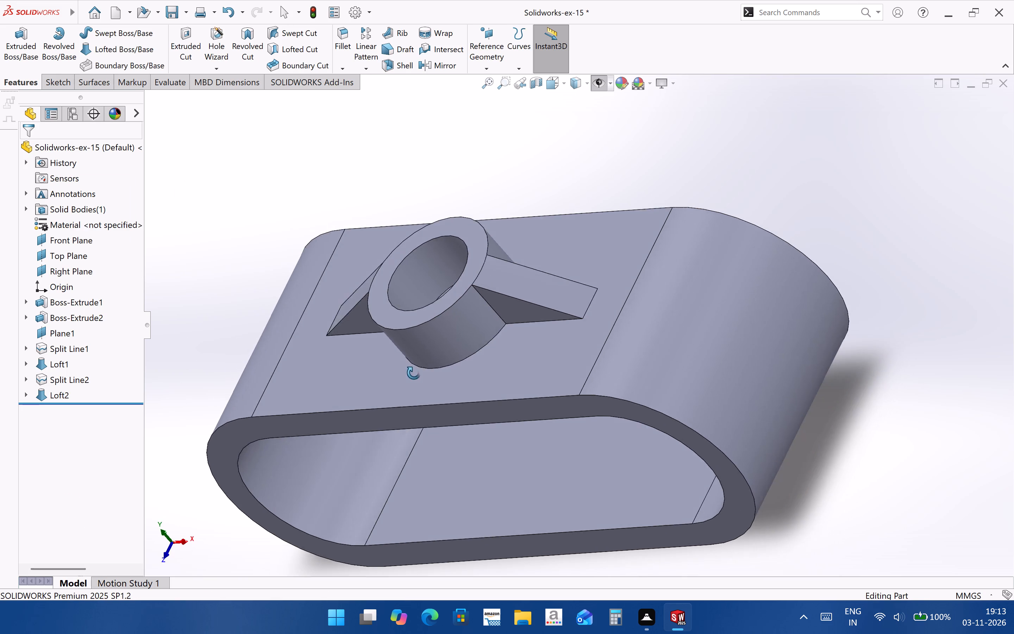
middle_drag(414, 373, 483, 473)
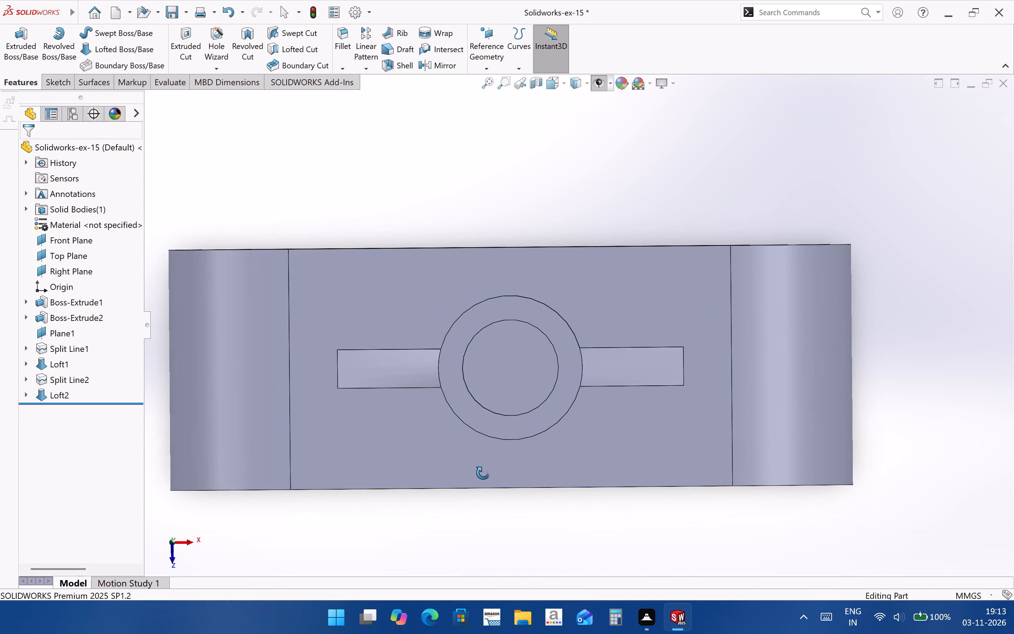
middle_drag(483, 473, 488, 473)
scroll(652, 236, up, 3)
middle_drag(626, 340, 612, 133)
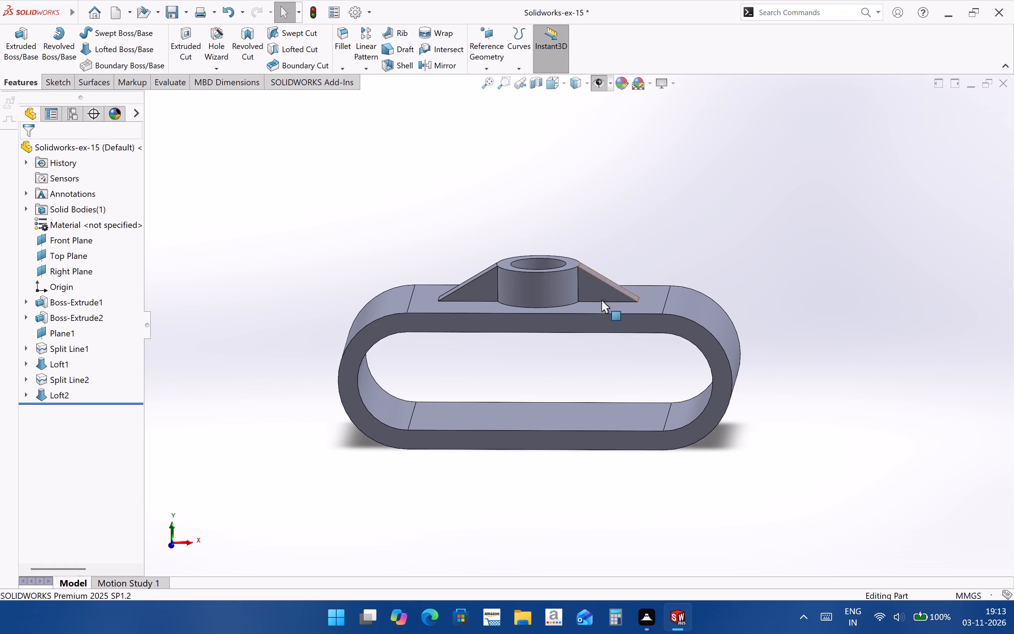
scroll(534, 303, down, 2)
middle_drag(543, 307, 567, 346)
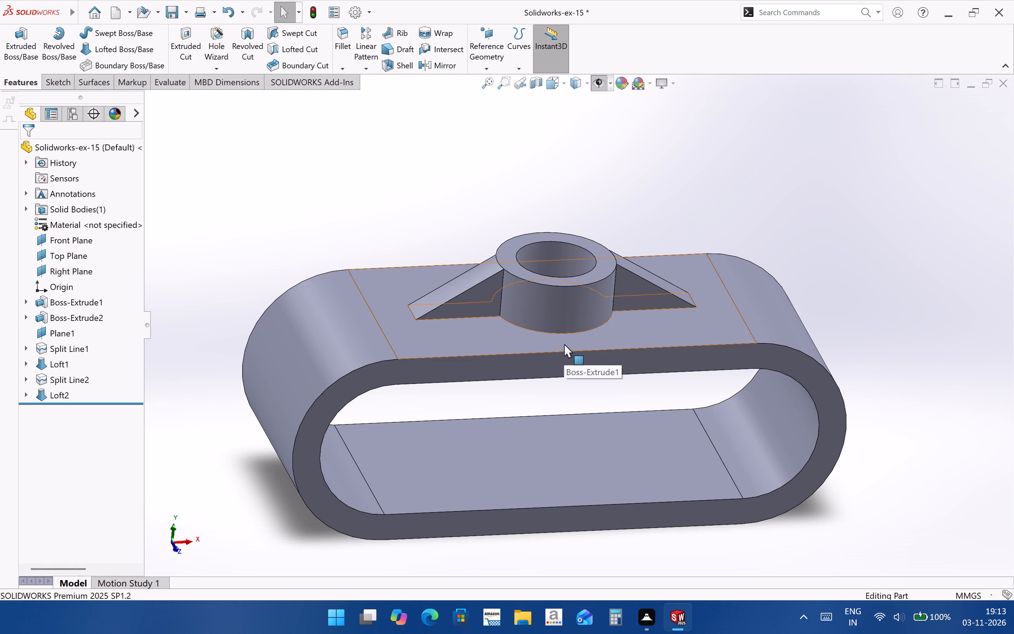
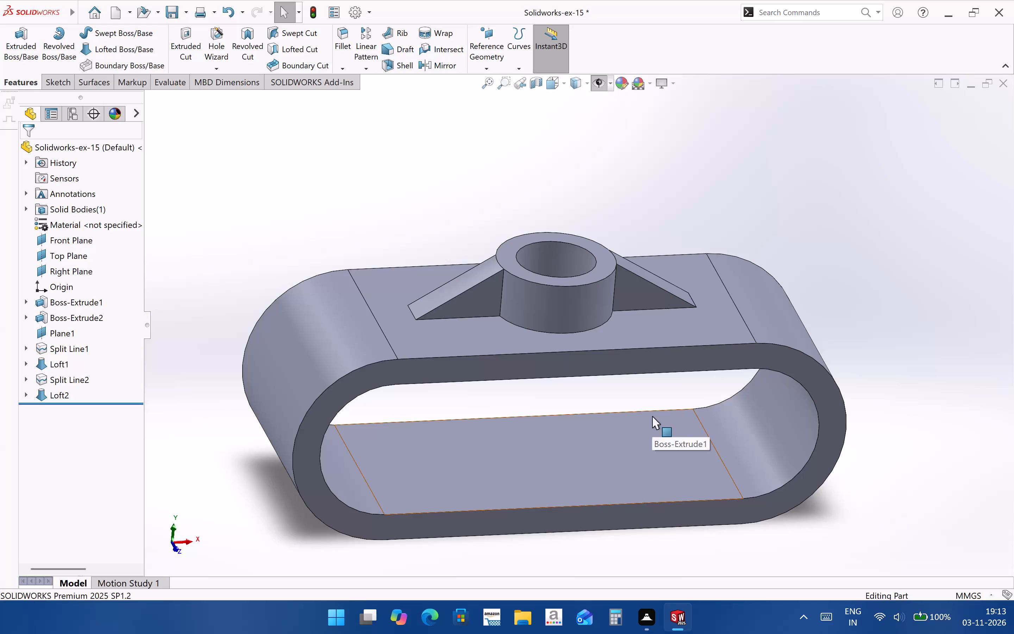
Measure the distance between the outer end edges of the two ribs beside the boss.
scroll(636, 303, up, 2)
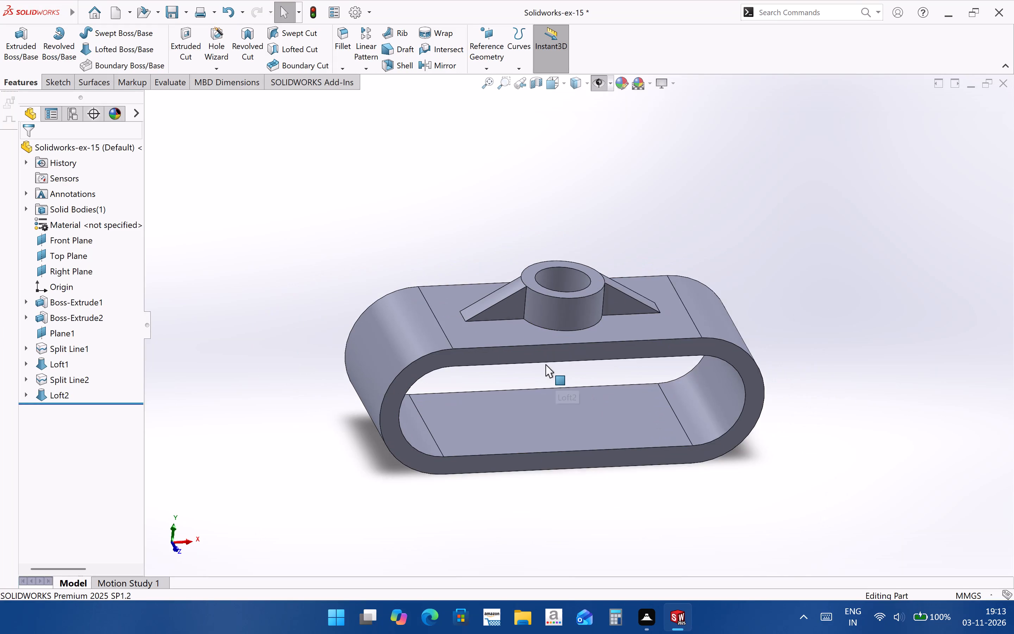
scroll(545, 364, down, 2)
scroll(566, 283, down, 1)
middle_drag(531, 292, 511, 303)
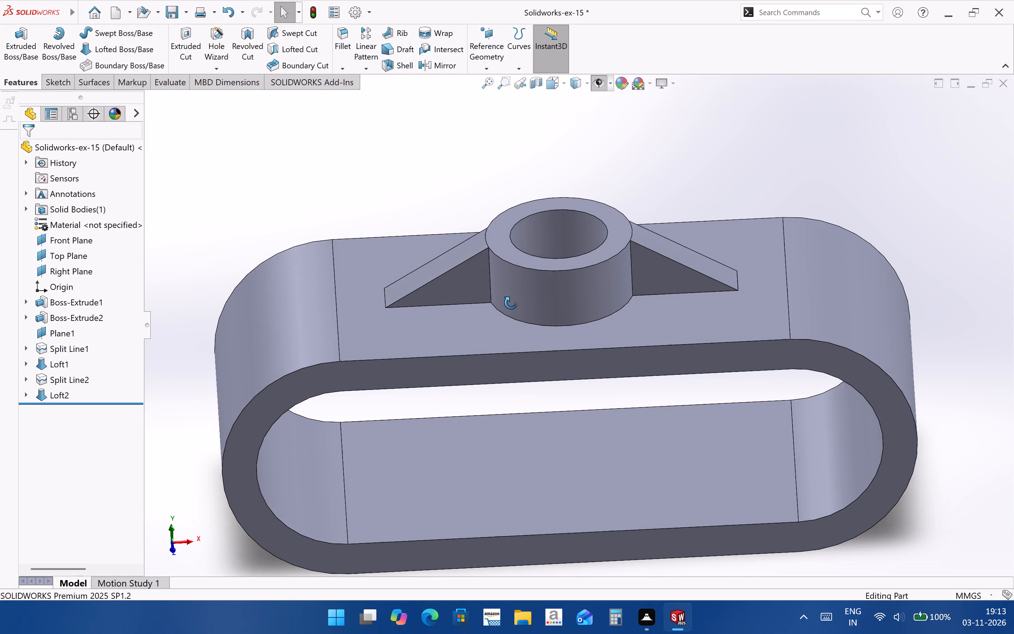
middle_drag(511, 303, 516, 287)
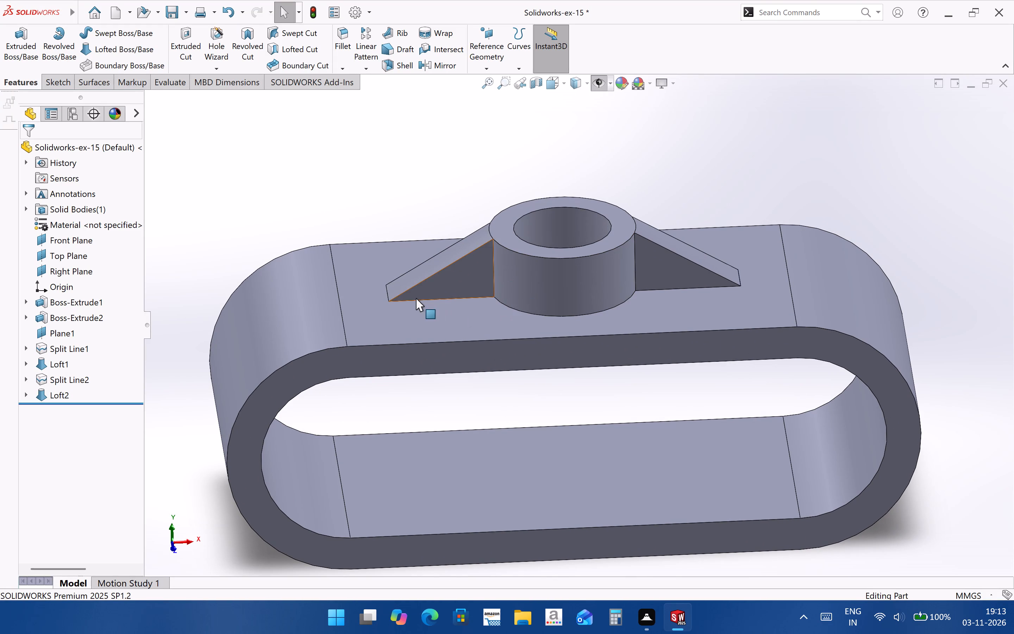
click(388, 291)
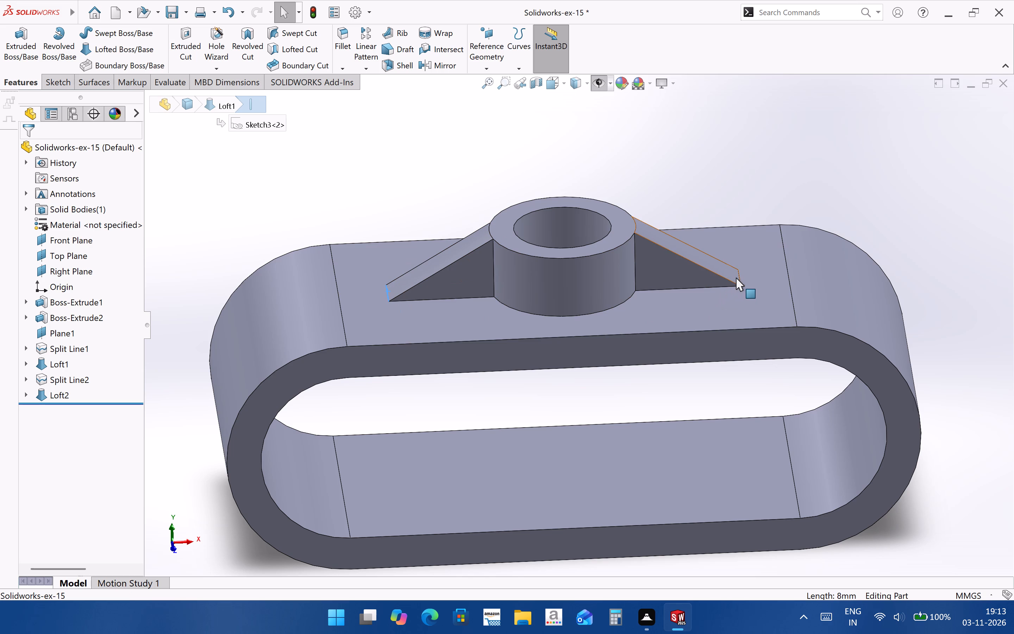
ctrl+click(739, 277)
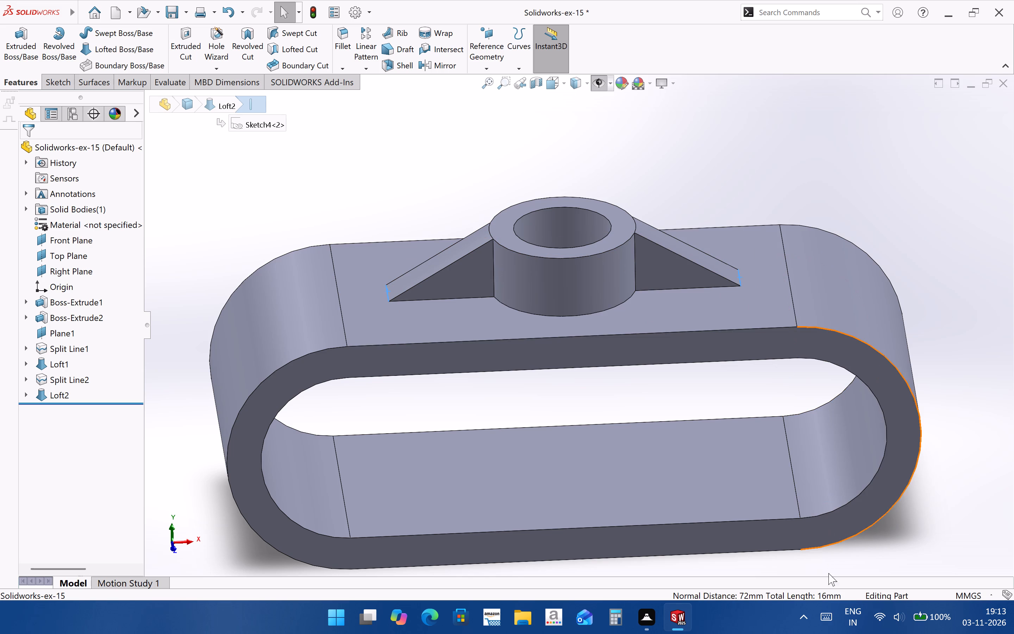
scroll(688, 348, up, 2)
click(899, 455)
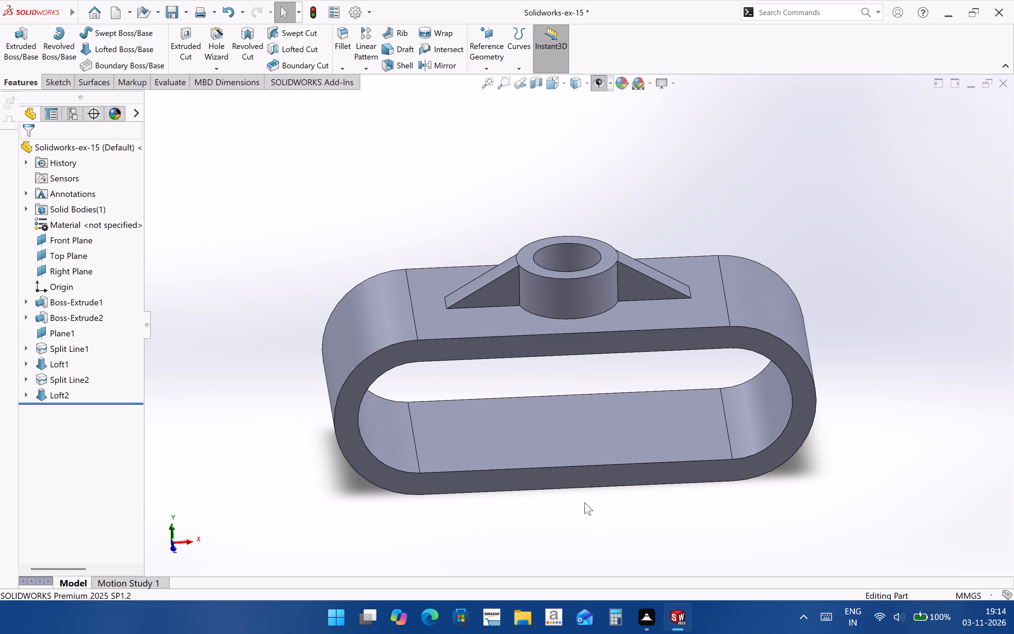
On the flat face inside the boss bore, sketch a circle of radius 10 mm concentric with the bore.
middle_drag(586, 308, 603, 430)
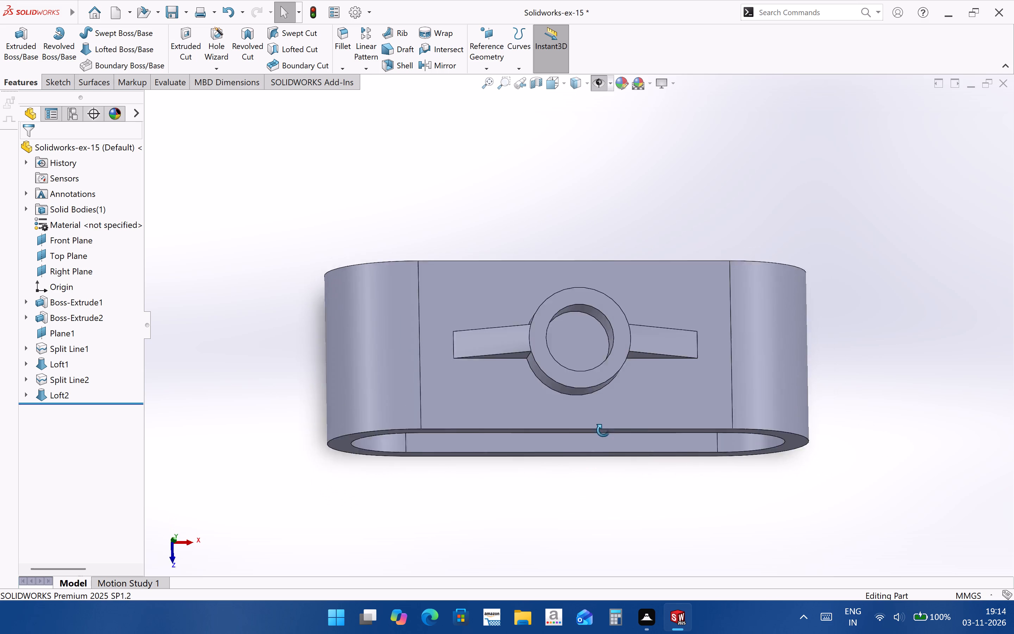
middle_drag(603, 430, 626, 354)
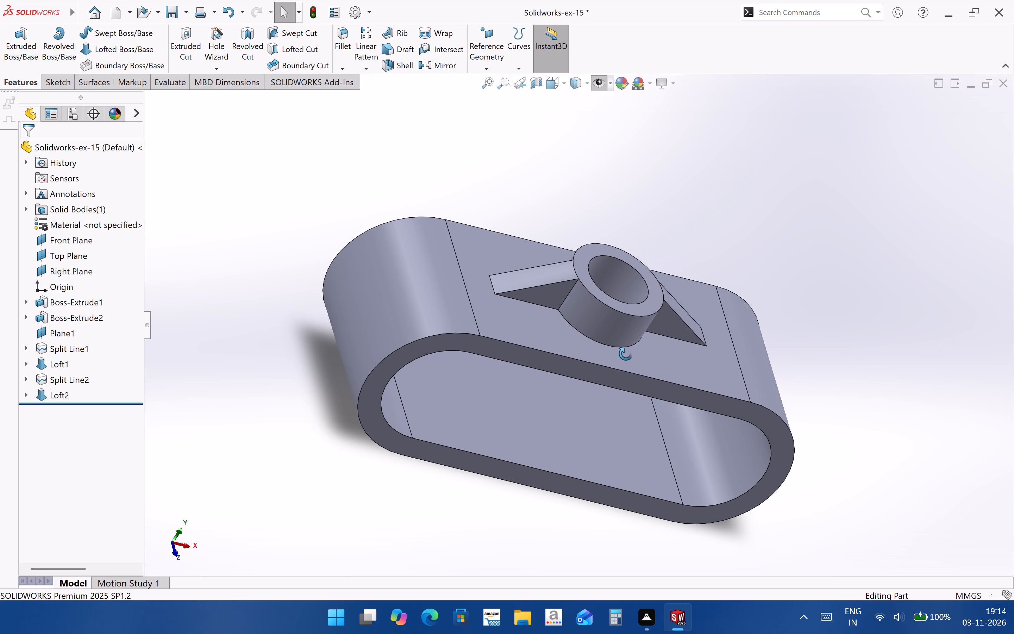
middle_drag(626, 354, 618, 365)
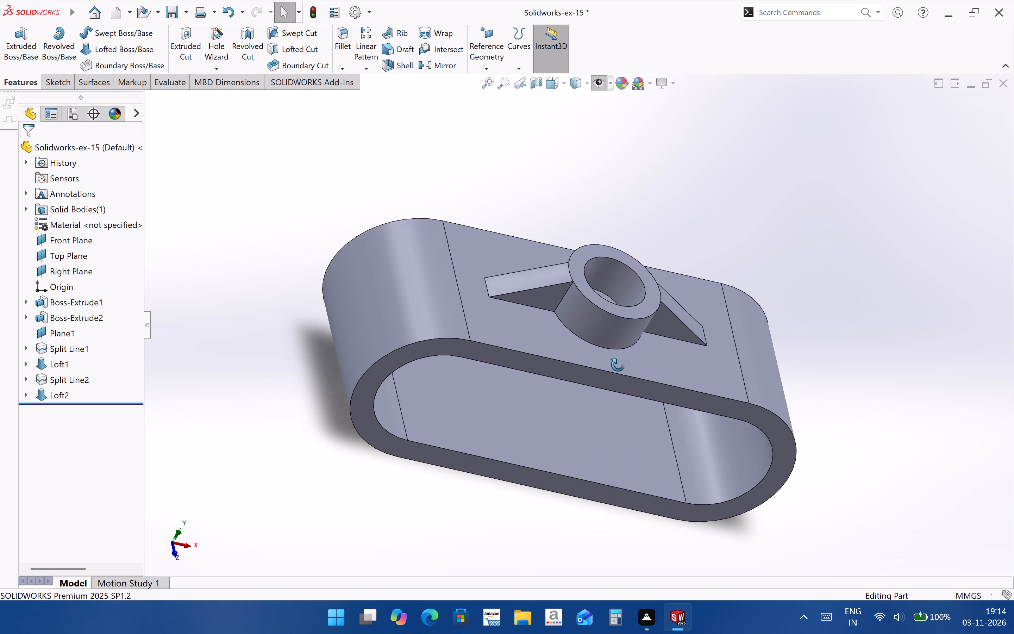
middle_drag(618, 365, 587, 410)
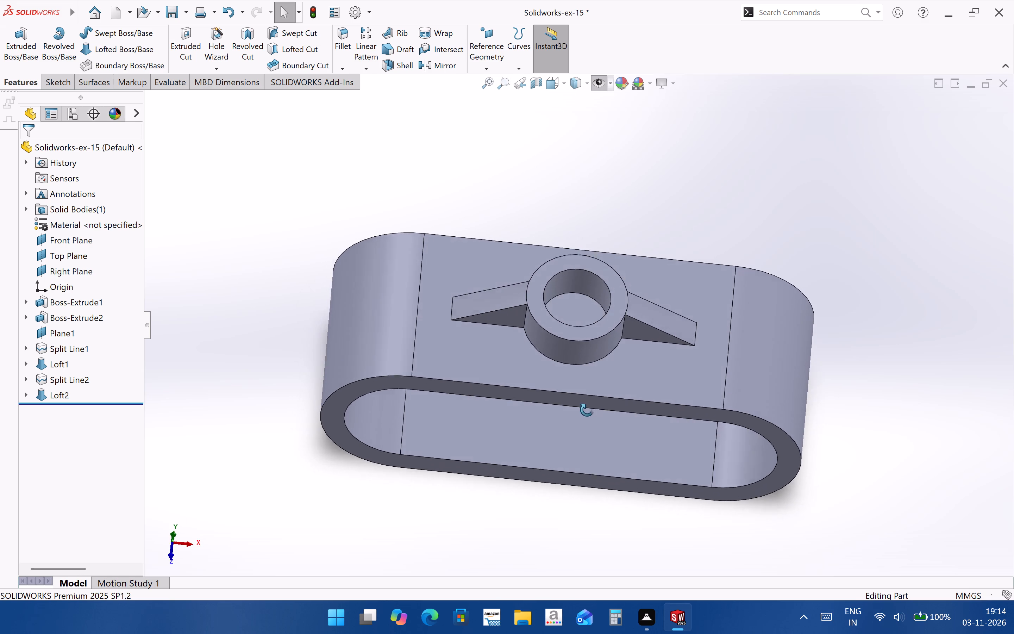
middle_drag(587, 410, 629, 361)
middle_drag(639, 347, 624, 381)
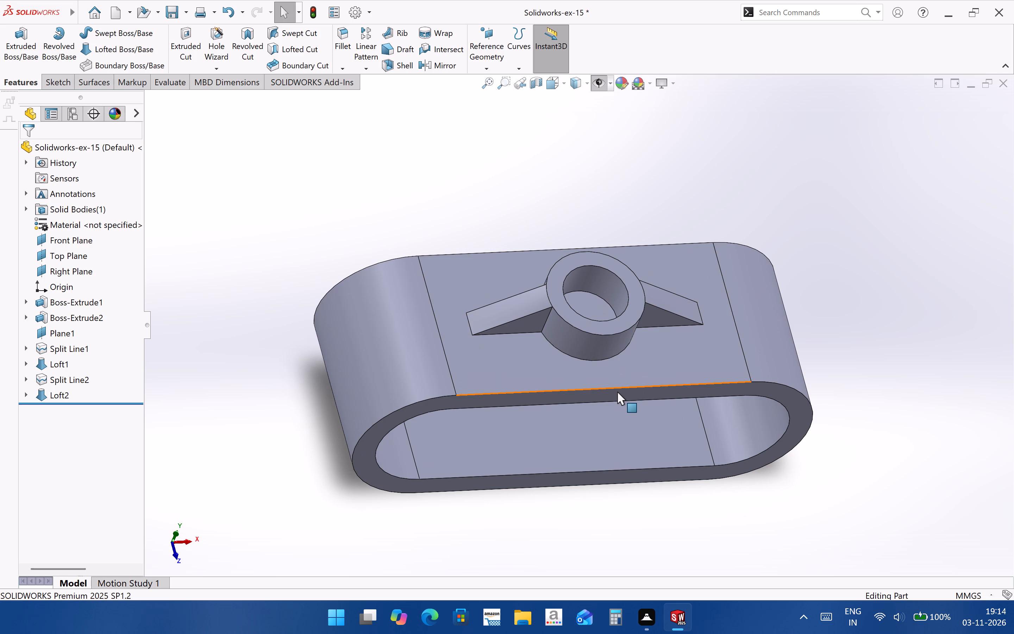
click(600, 303)
click(639, 280)
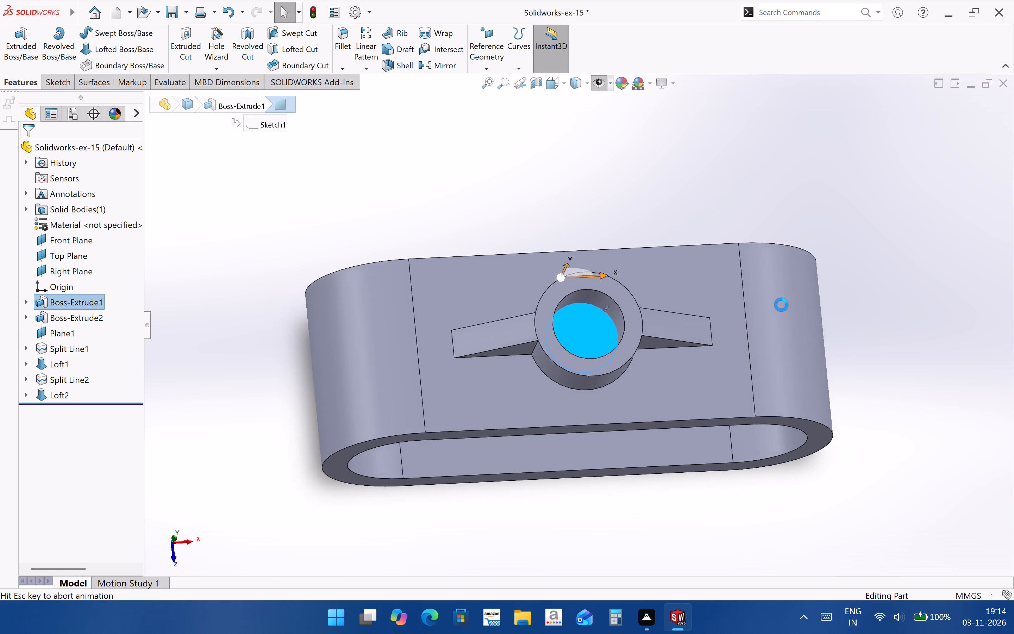
click(102, 32)
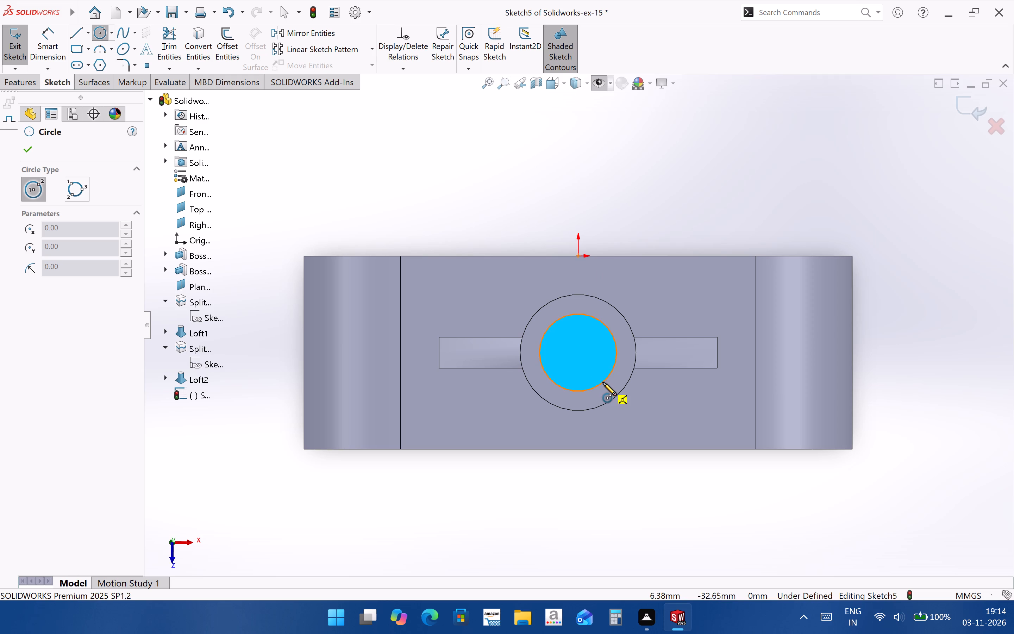
click(577, 354)
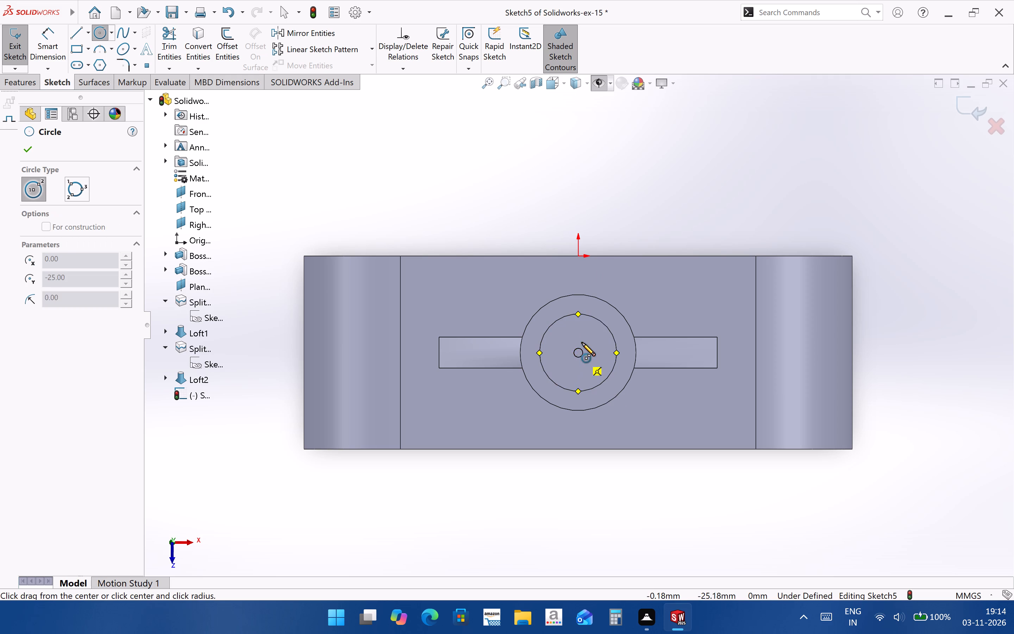
click(589, 316)
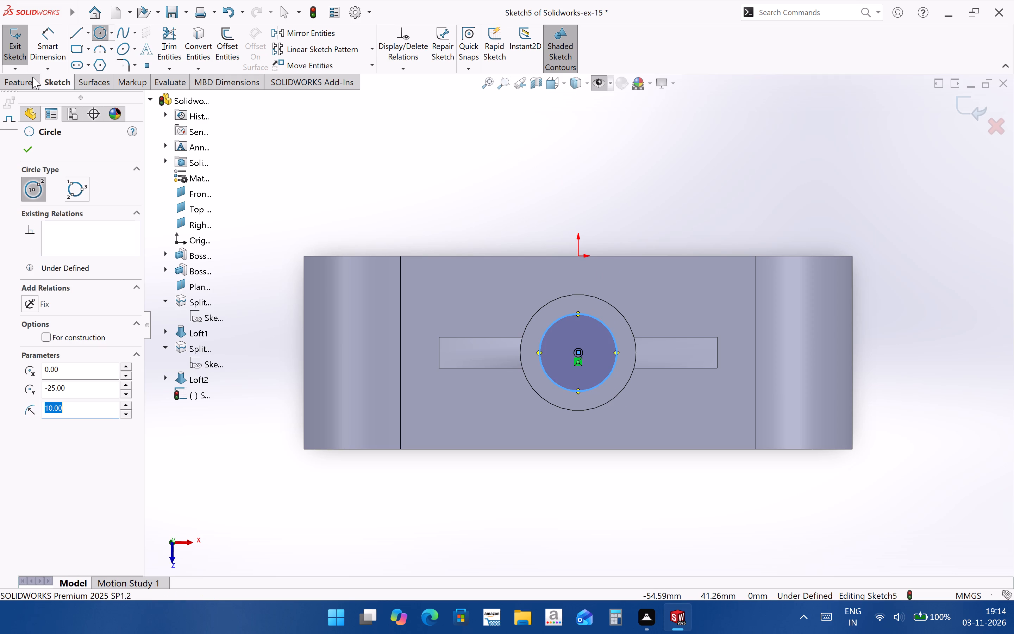
Cut-extrude the circle with the Through All - Both end condition.
click(28, 82)
scroll(470, 397, up, 2)
middle_drag(505, 417, 504, 411)
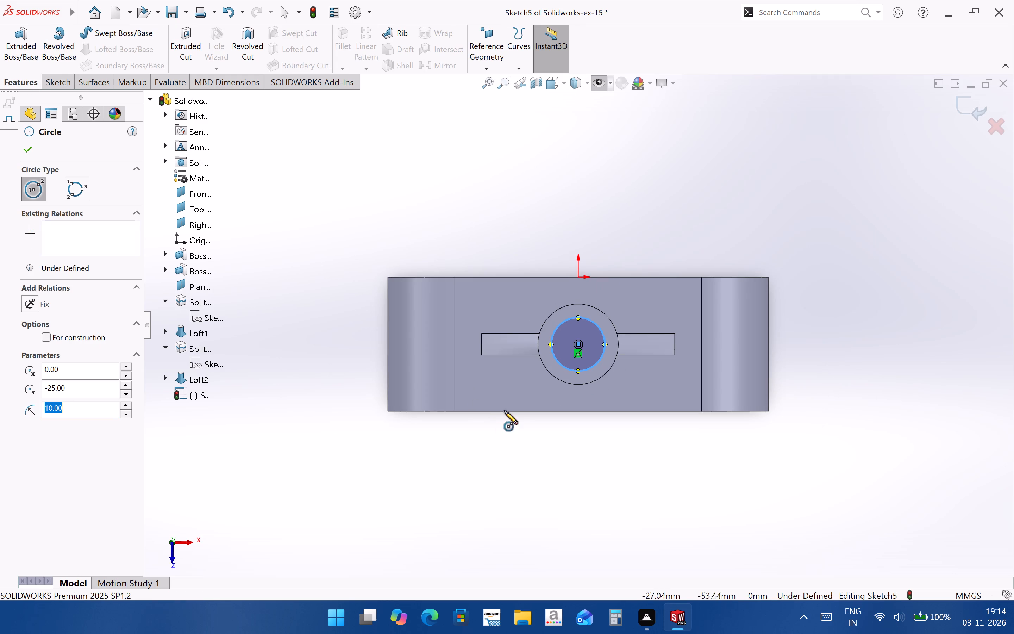
middle_drag(504, 411, 506, 314)
click(182, 56)
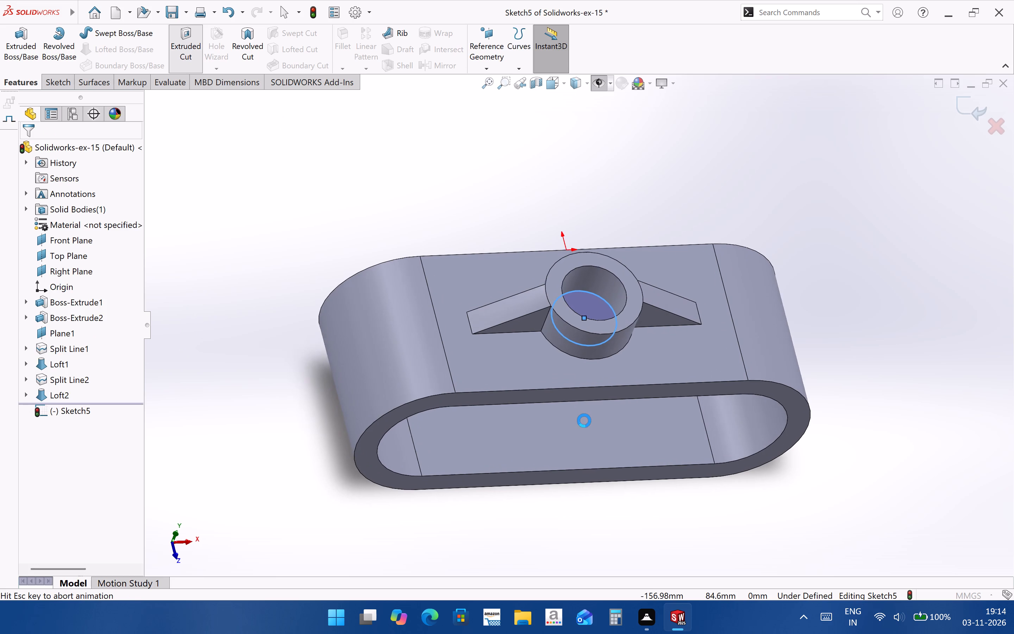
middle_drag(610, 421, 595, 363)
click(97, 218)
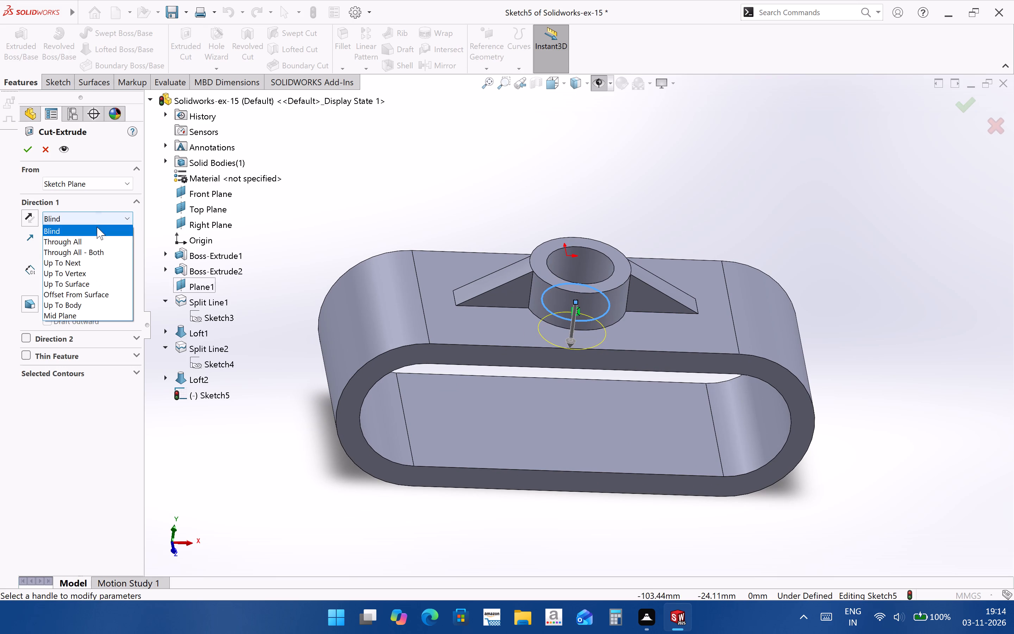
click(107, 249)
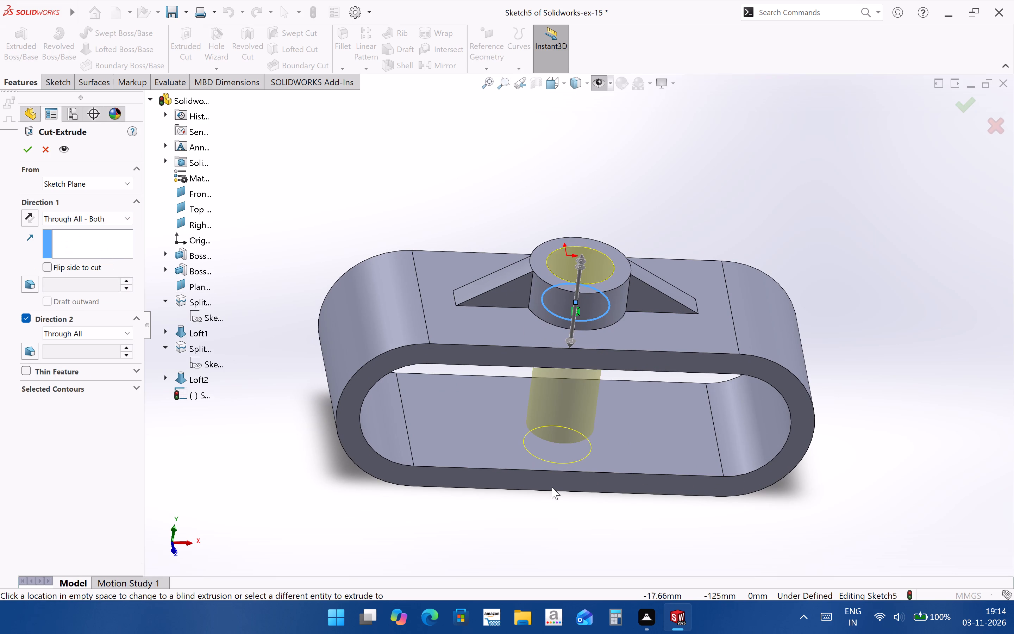
middle_drag(552, 487, 561, 412)
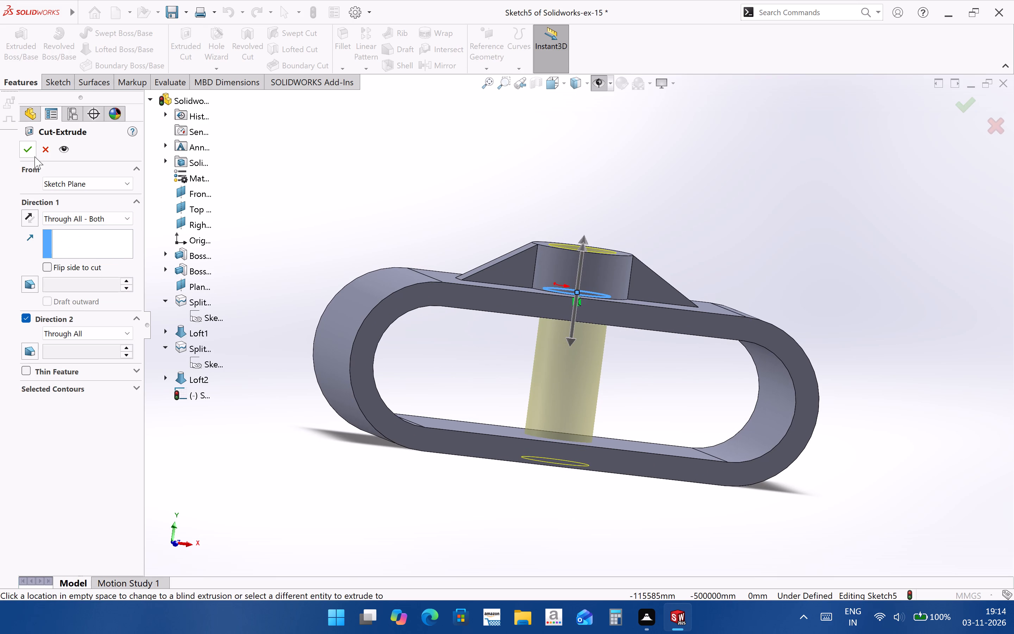
click(32, 149)
click(614, 522)
Reopen the hole cut's sketch and dimension its circle to a 20 mm diameter.
middle_drag(558, 421, 533, 612)
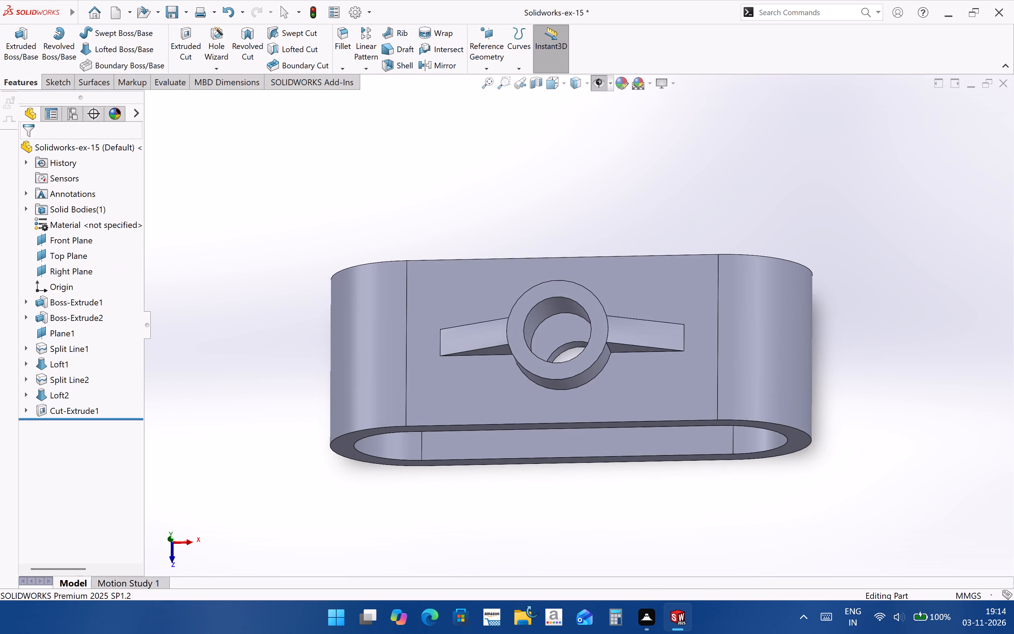
middle_drag(533, 612, 548, 550)
middle_drag(557, 568, 560, 627)
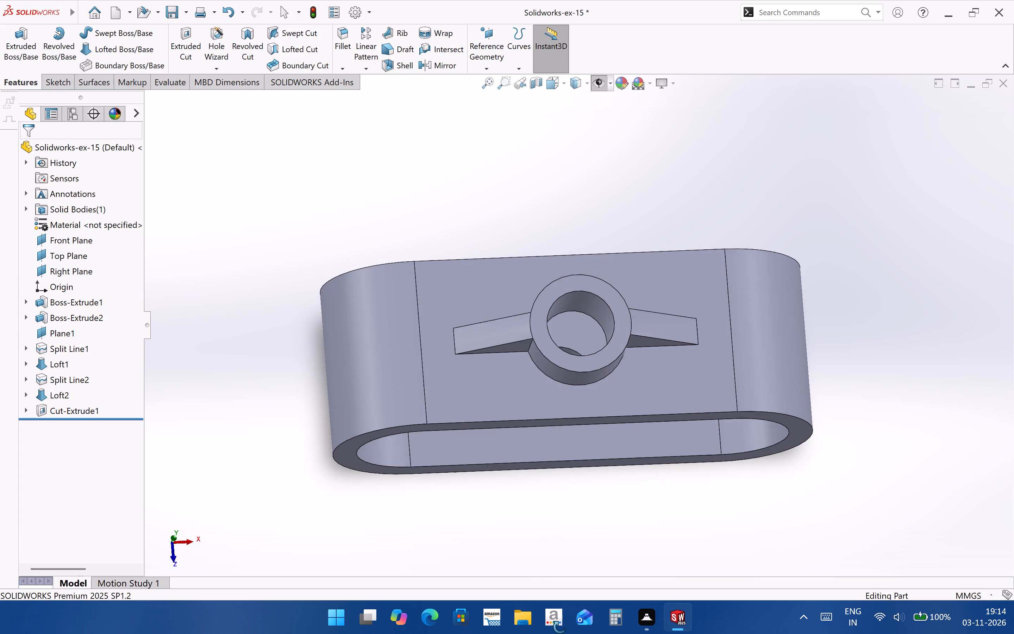
middle_drag(560, 627, 526, 505)
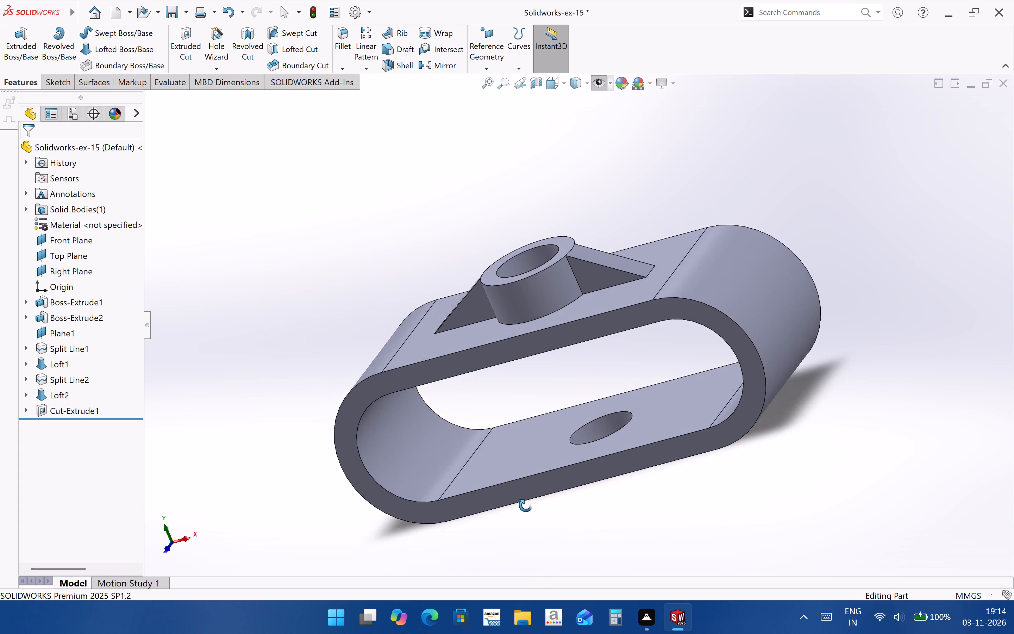
middle_drag(526, 505, 565, 547)
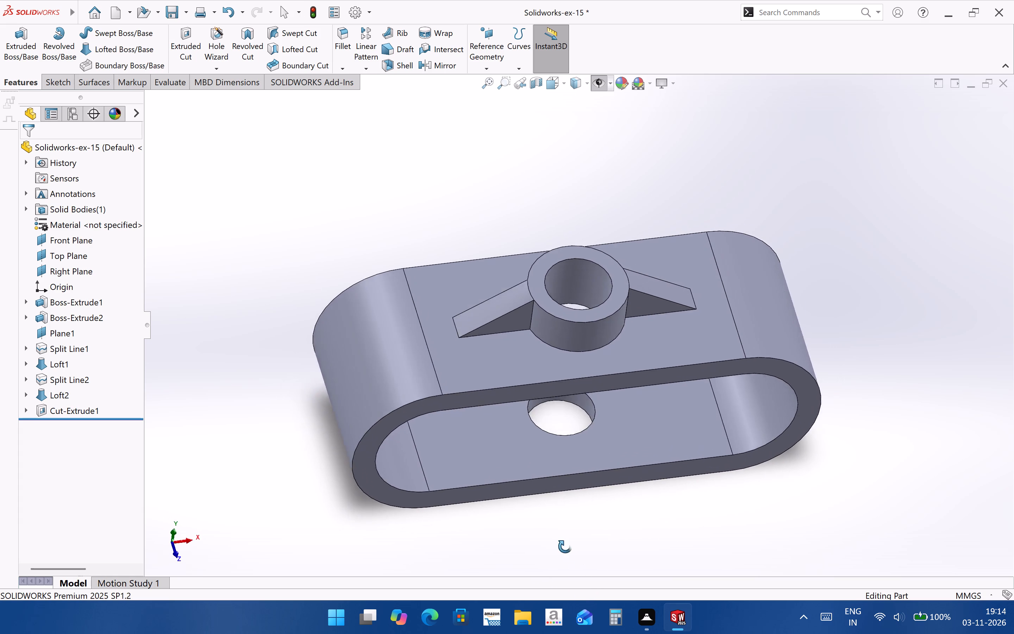
middle_drag(565, 547, 542, 554)
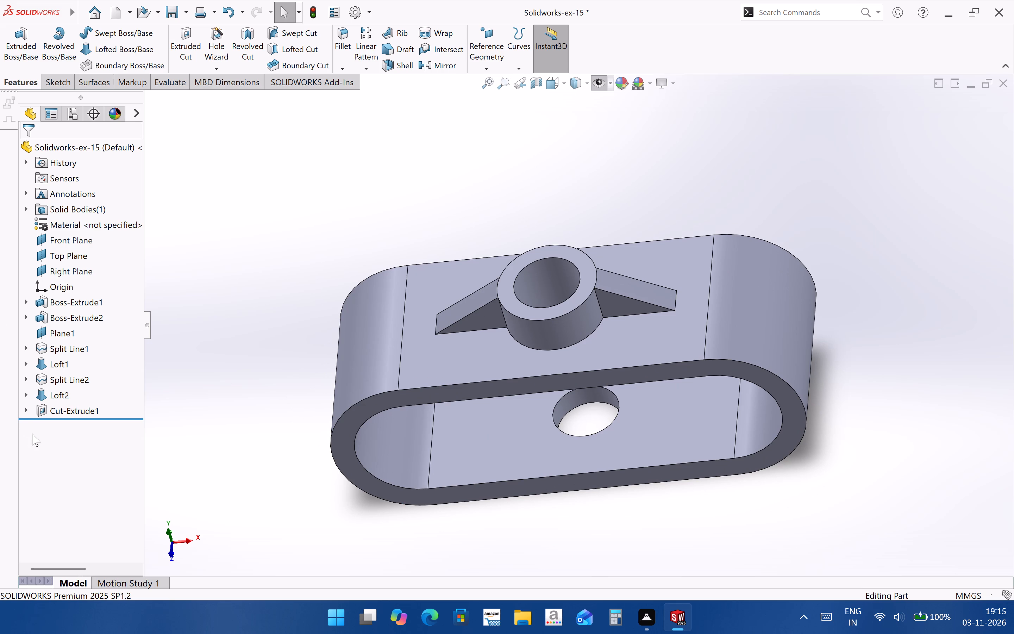
click(24, 412)
click(61, 428)
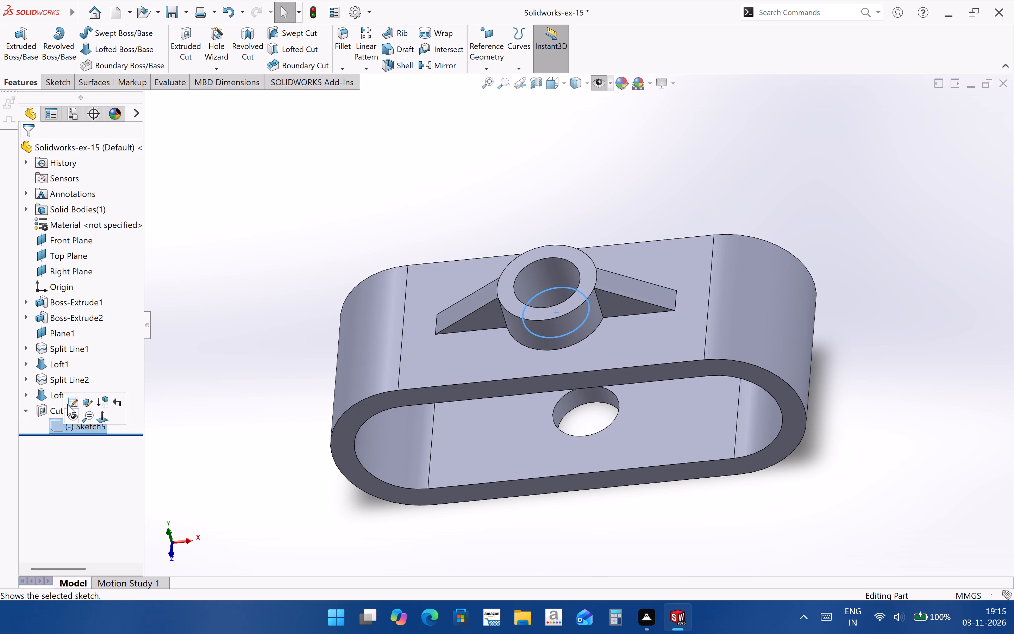
click(75, 400)
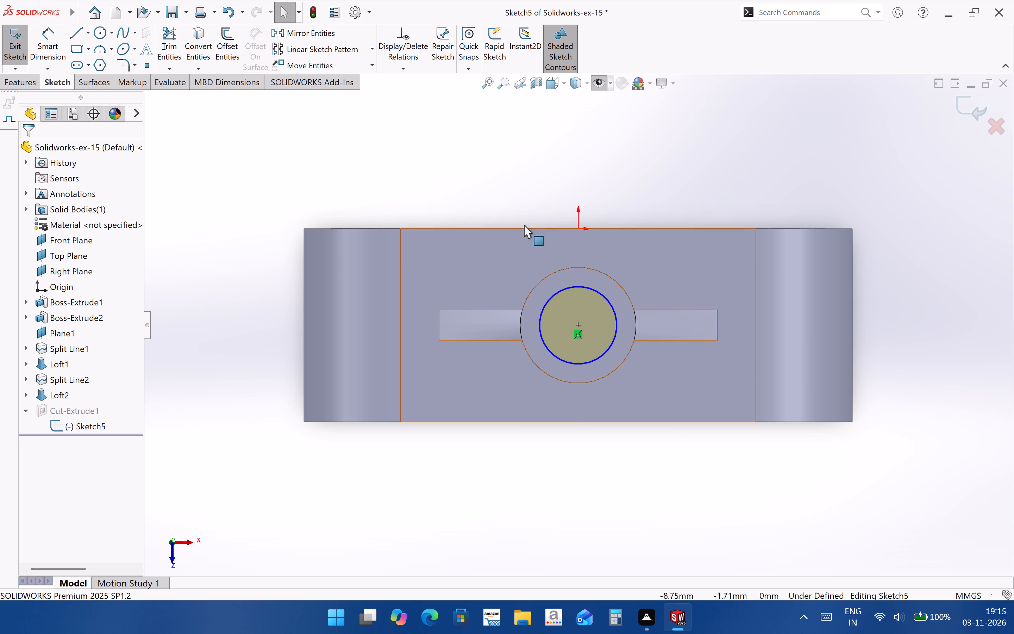
click(48, 46)
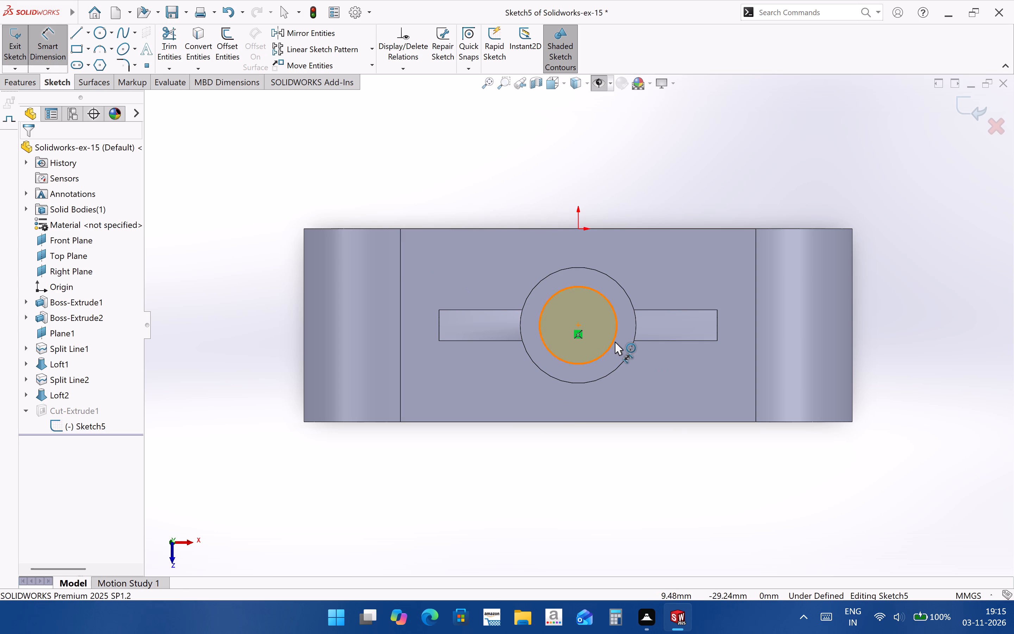
click(615, 342)
click(633, 376)
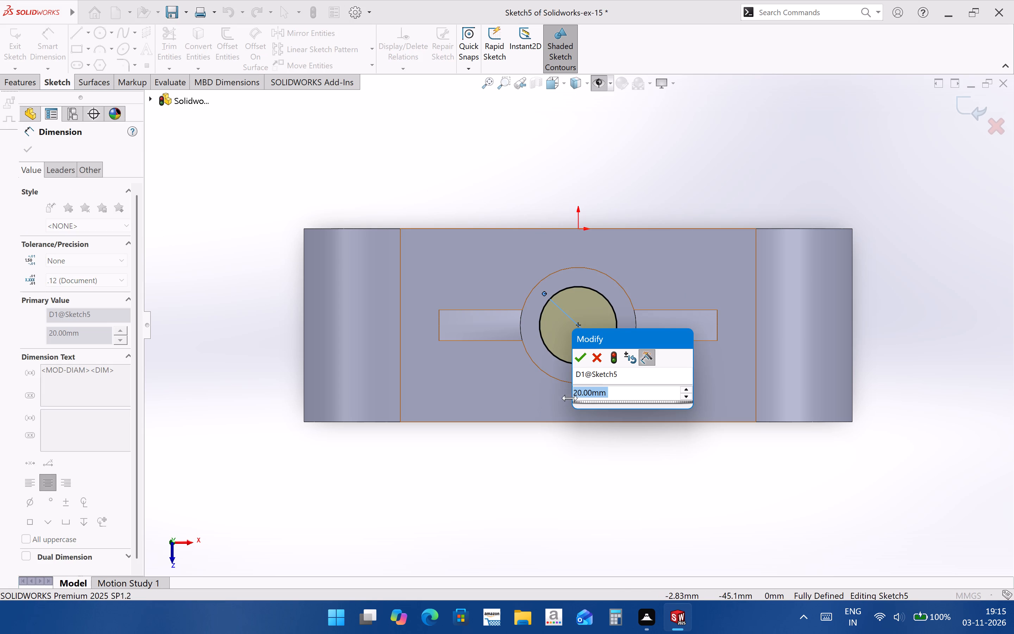
click(585, 364)
click(572, 515)
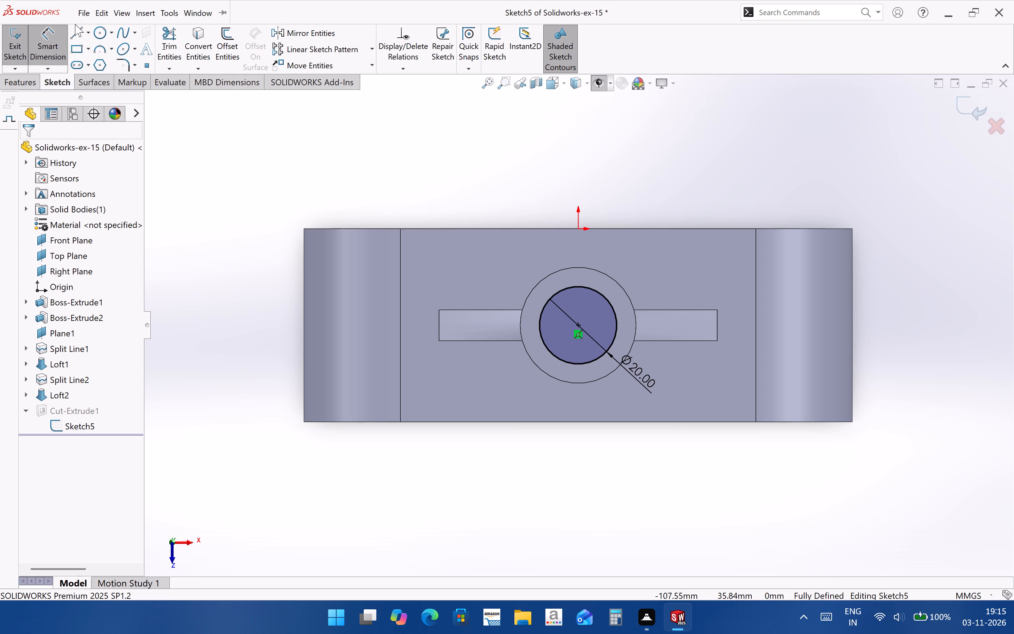
Draw a horizontal construction centerline through the circle's center, spanning the body from one rounded end to the other.
click(87, 32)
click(93, 60)
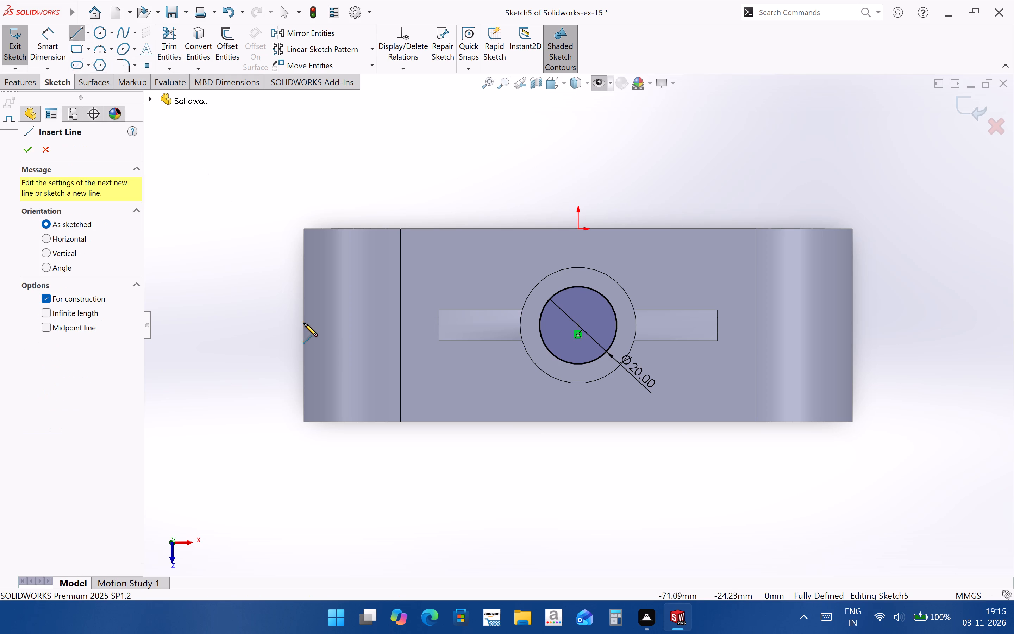
click(306, 325)
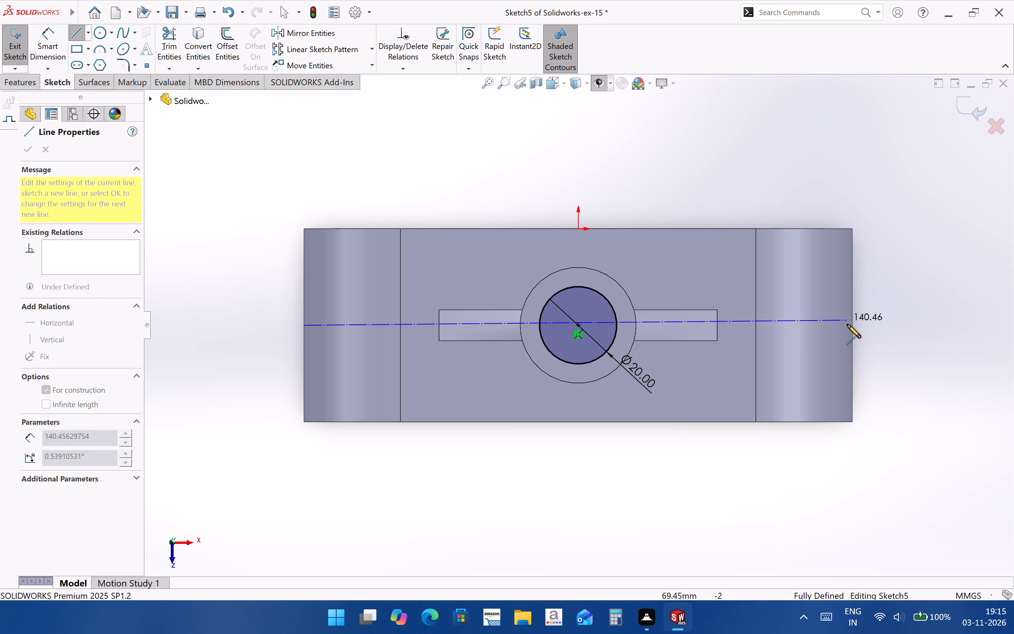
click(851, 325)
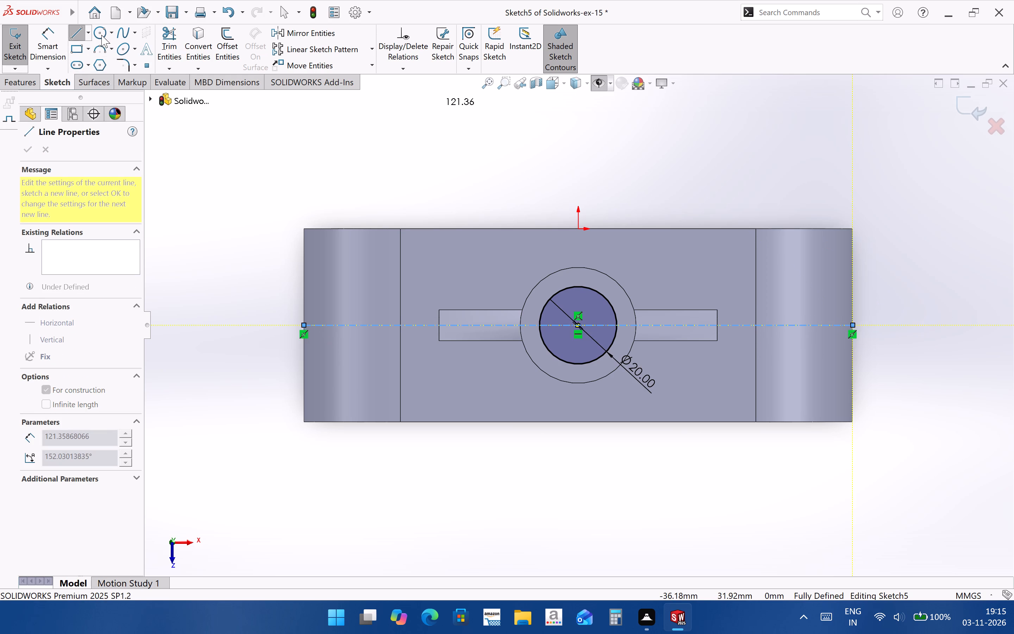
click(90, 31)
click(75, 31)
Sketch a corner rectangle about 11 by 8 mm on the body's rounded end opposite the X direction, straddling the horizontal centerline.
click(79, 52)
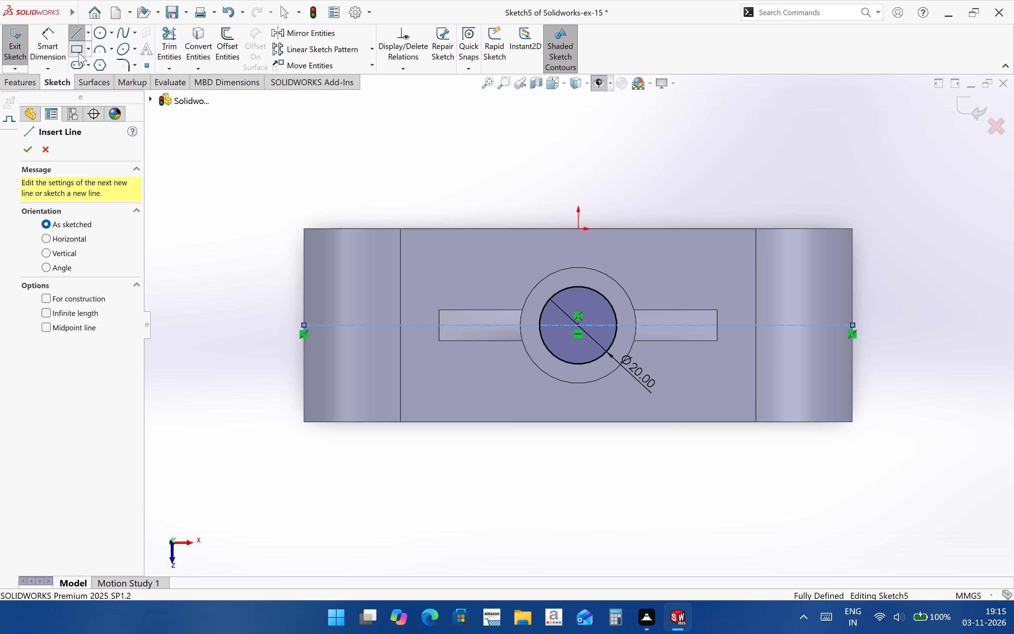
click(304, 310)
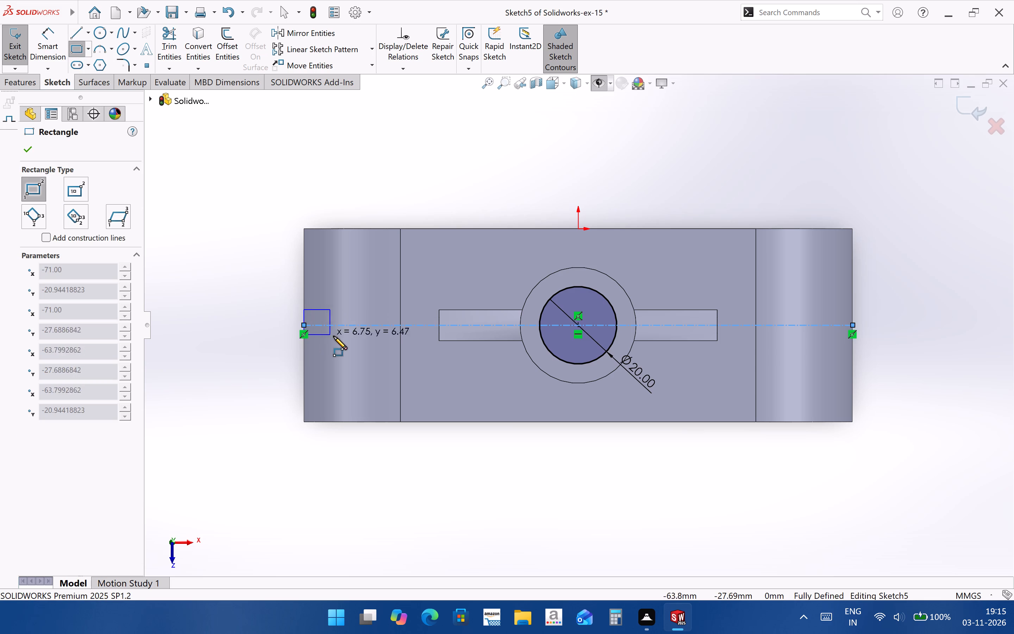
click(346, 341)
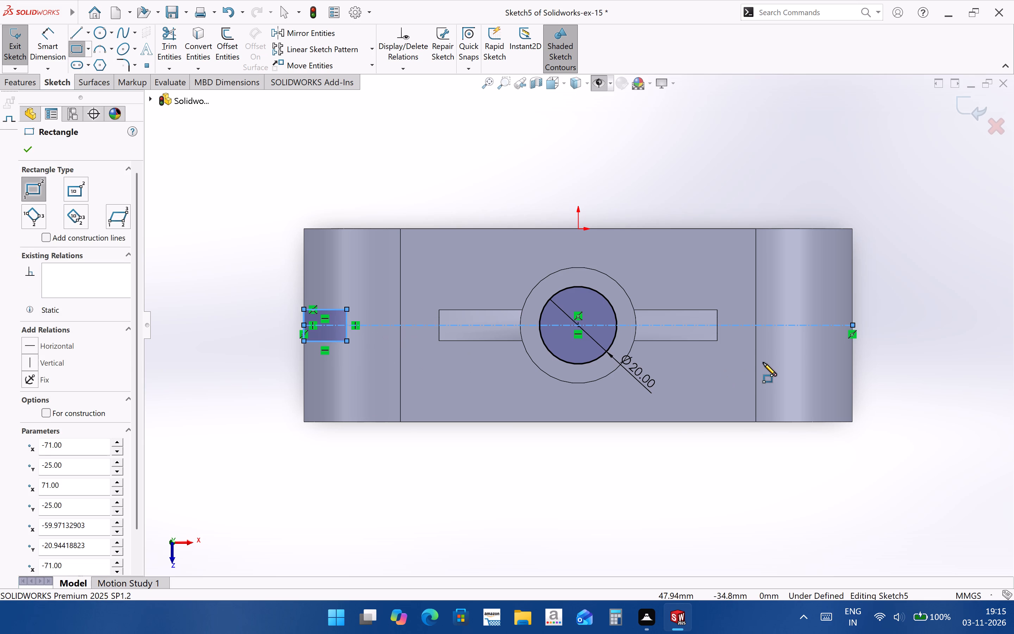
key(grave)
key(Escape)
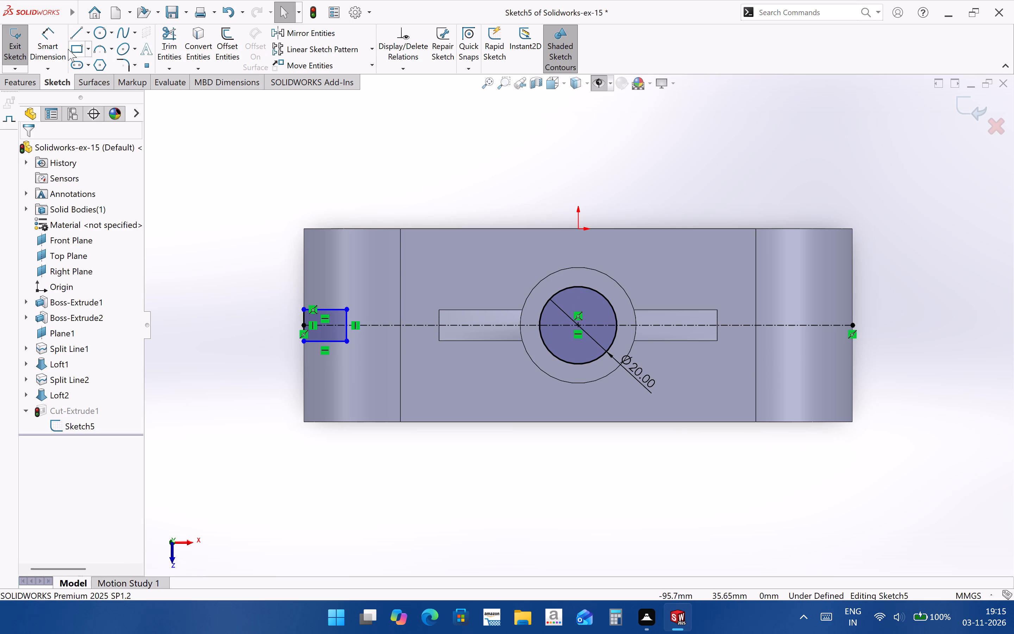
Draw a vertical construction centerline about 92 mm long through the origin and the circle's center, extending past both sides of the body.
click(91, 39)
click(101, 62)
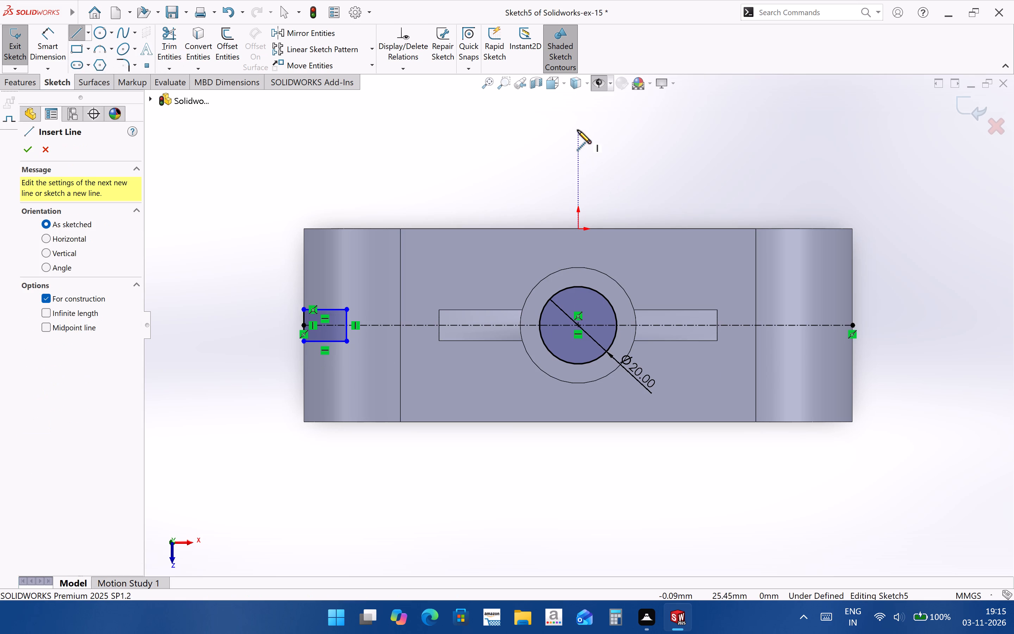
click(577, 130)
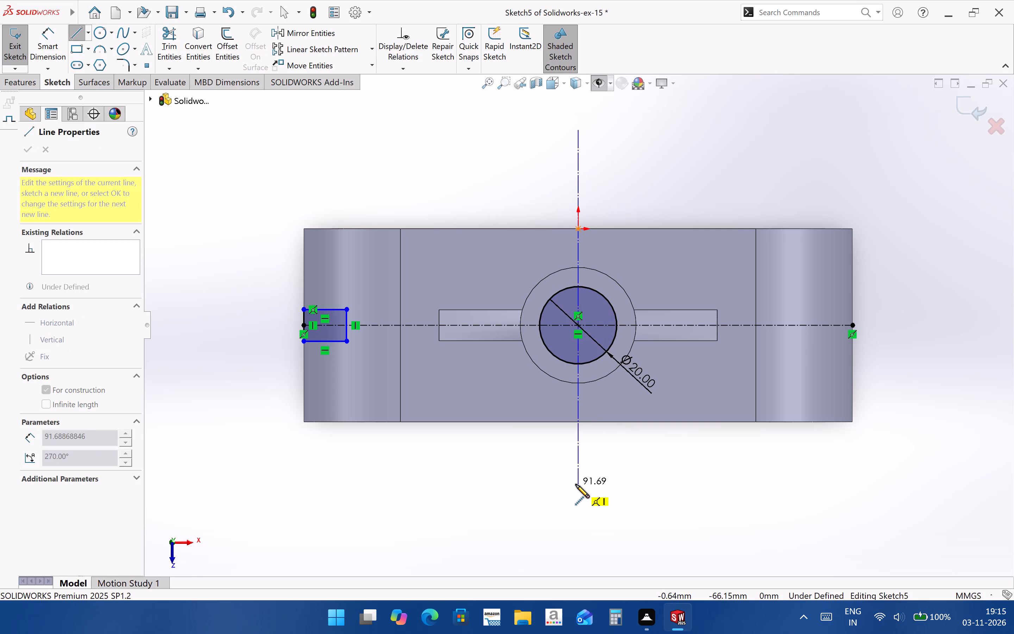
click(578, 485)
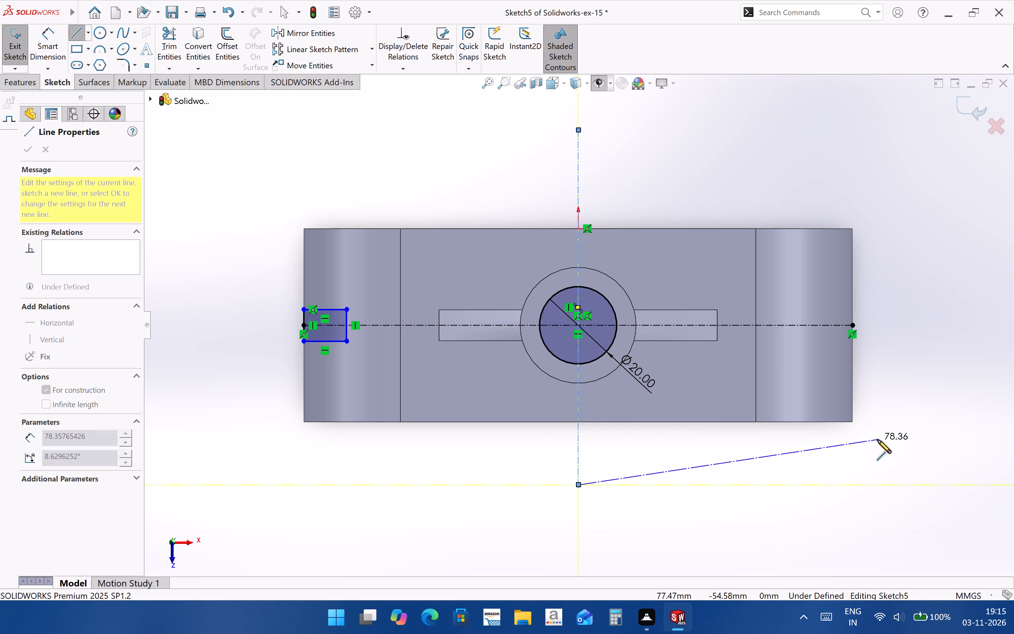
key(Escape)
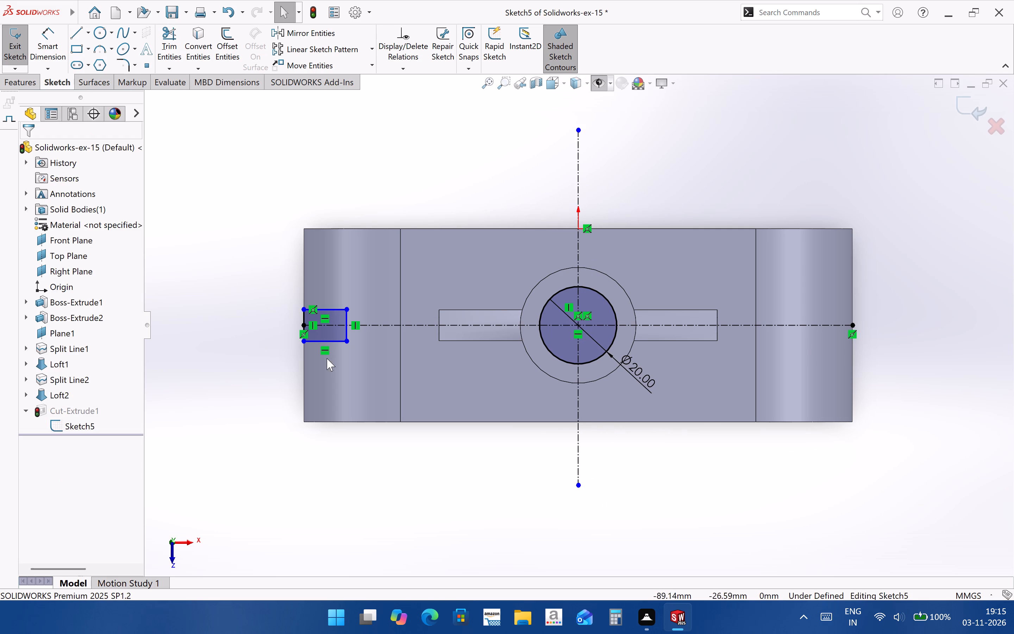
Make the rectangle's two inner corners symmetric about the horizontal centerline.
scroll(346, 339, down, 2)
click(373, 296)
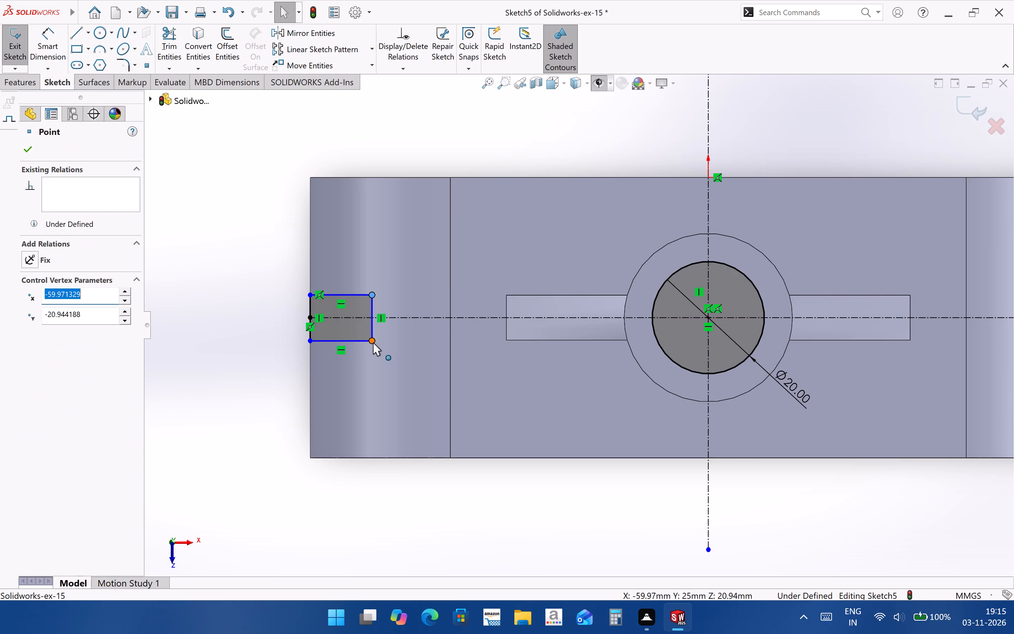
ctrl+click(373, 342)
ctrl+click(390, 319)
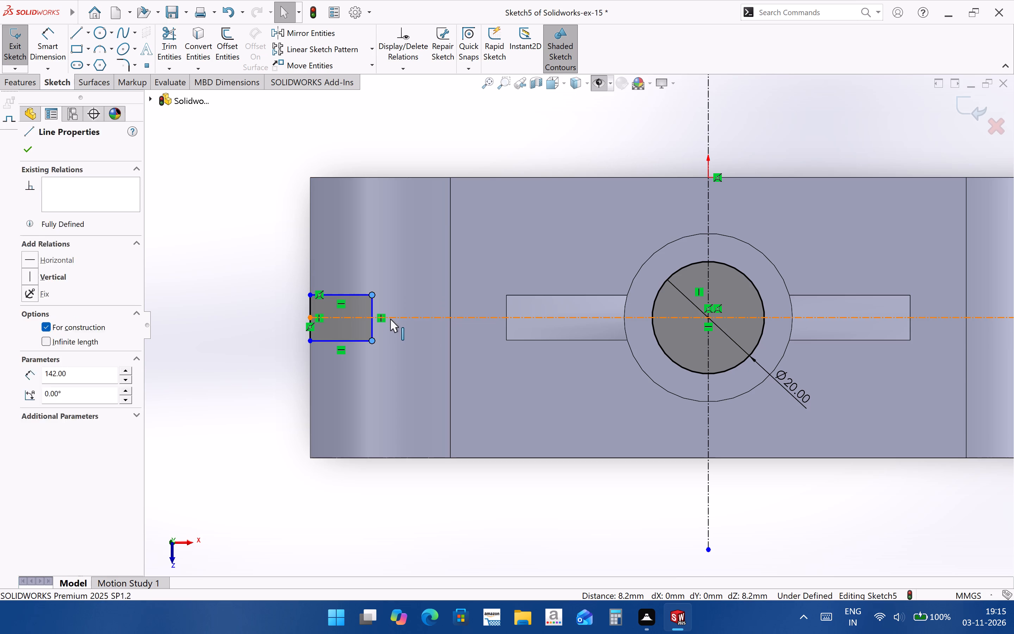
click(74, 325)
Dimension the rectangle's inner vertical side to 10 mm.
click(61, 34)
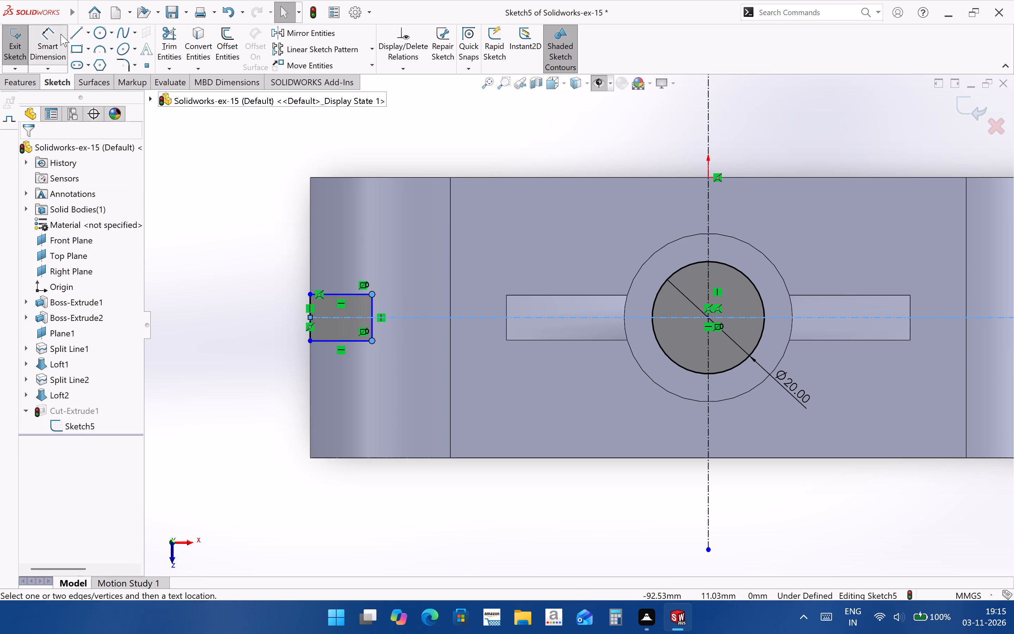
click(371, 323)
click(401, 262)
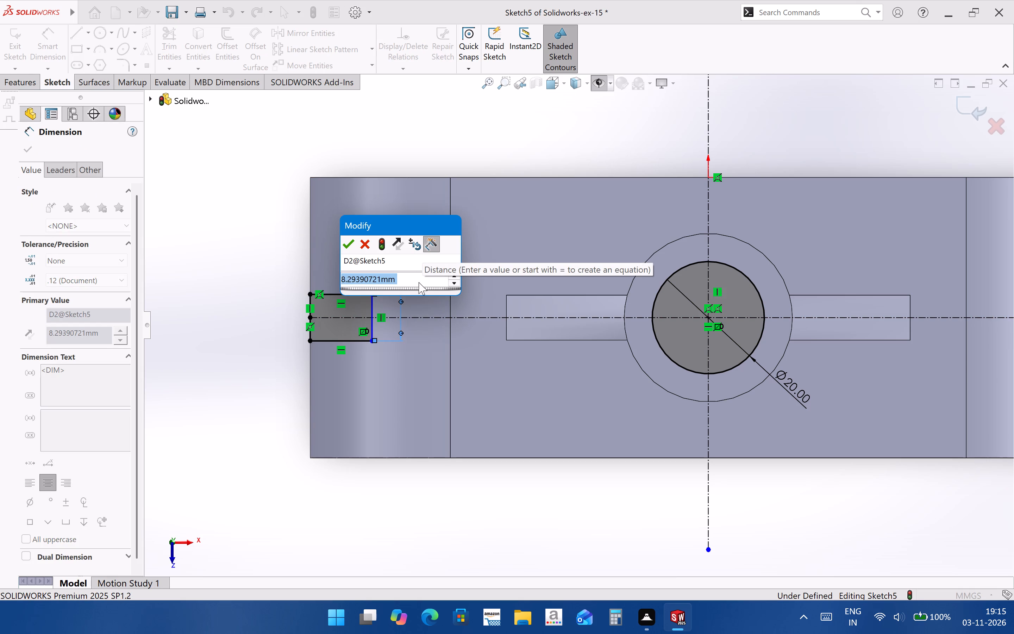
key(1)
key(0)
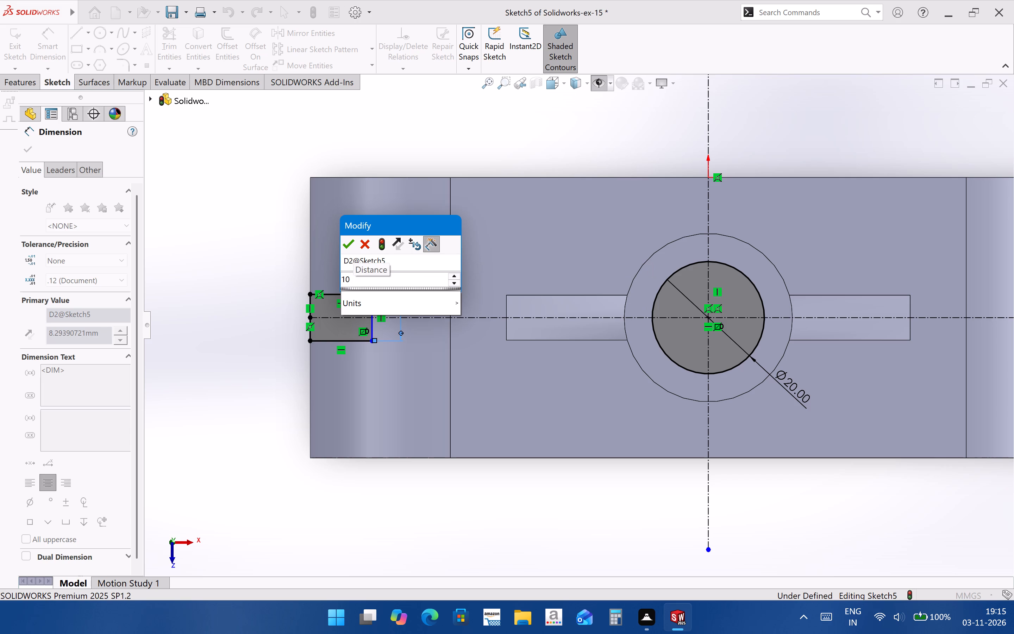
key(Return)
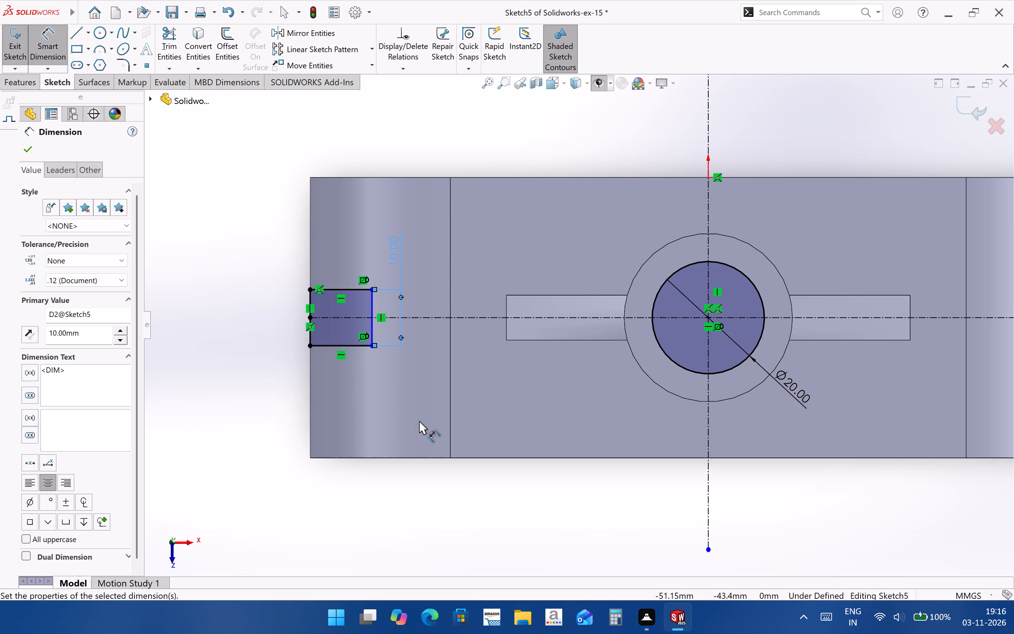
Mirror the rectangle about the vertical centerline onto the opposite rounded end, keeping the original.
scroll(311, 402, up, 1)
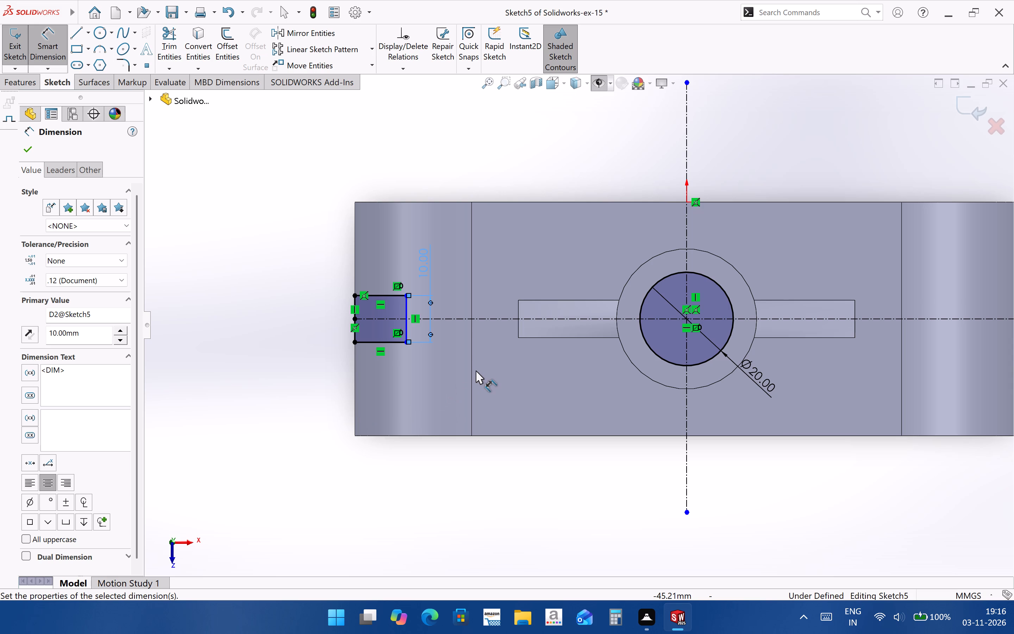
scroll(467, 366, up, 1)
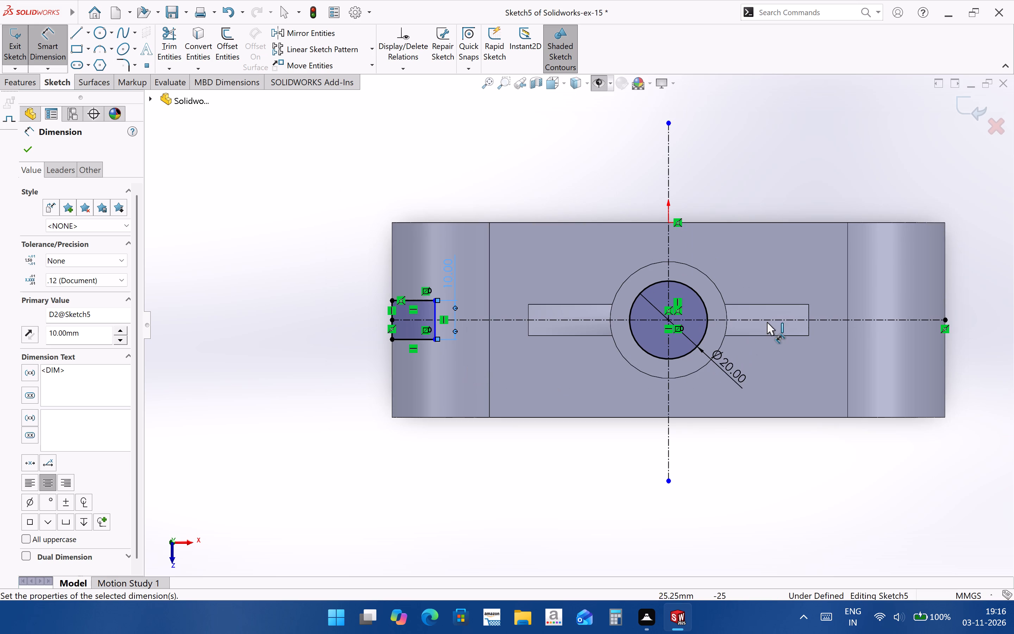
scroll(502, 361, up, 2)
scroll(902, 347, down, 2)
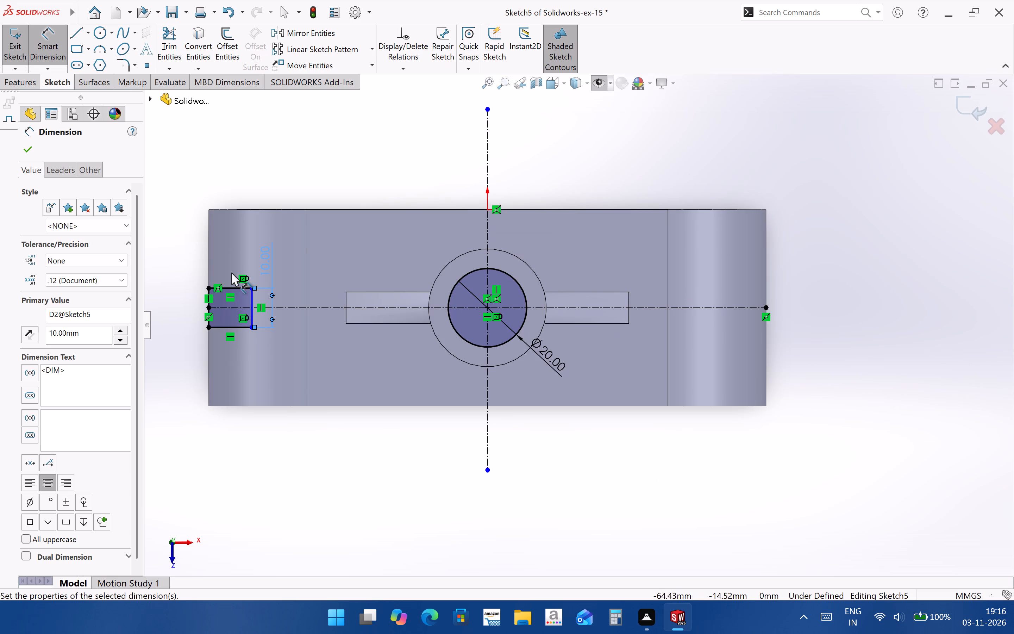
click(286, 35)
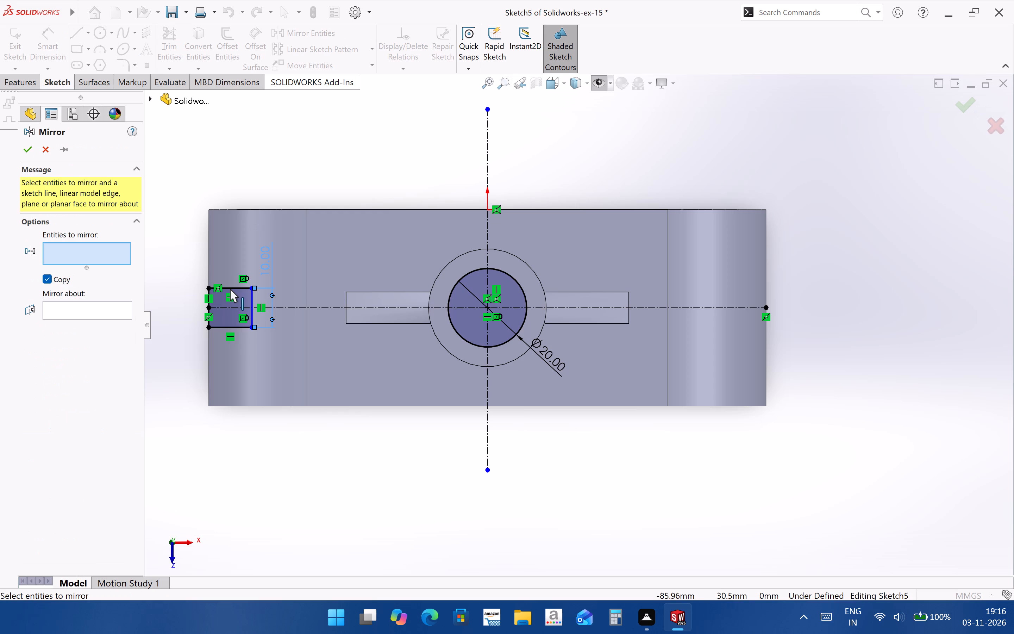
click(270, 266)
drag(290, 264, 203, 344)
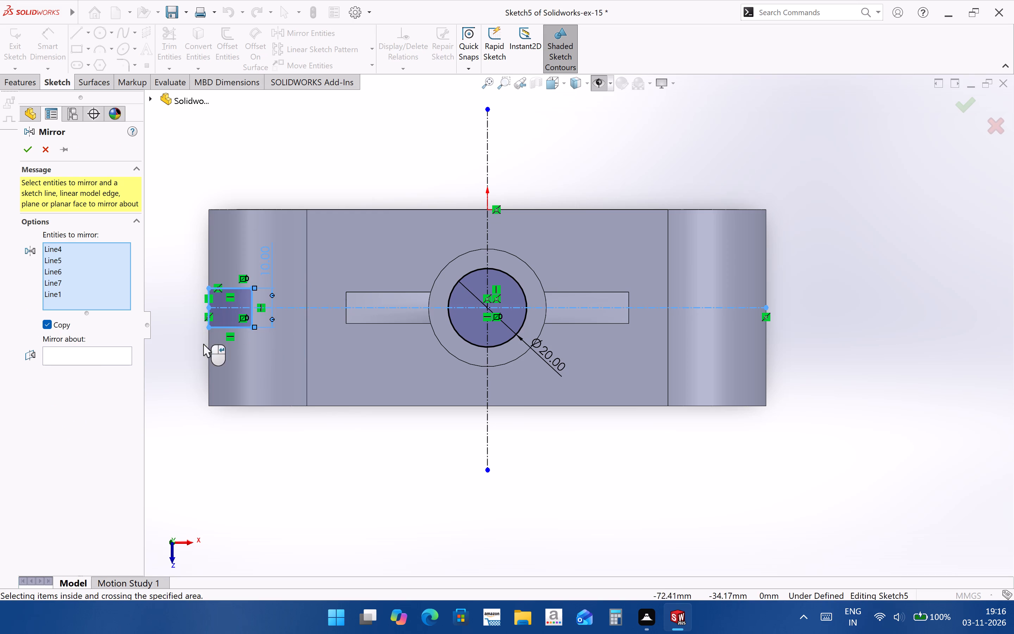
click(97, 360)
click(109, 349)
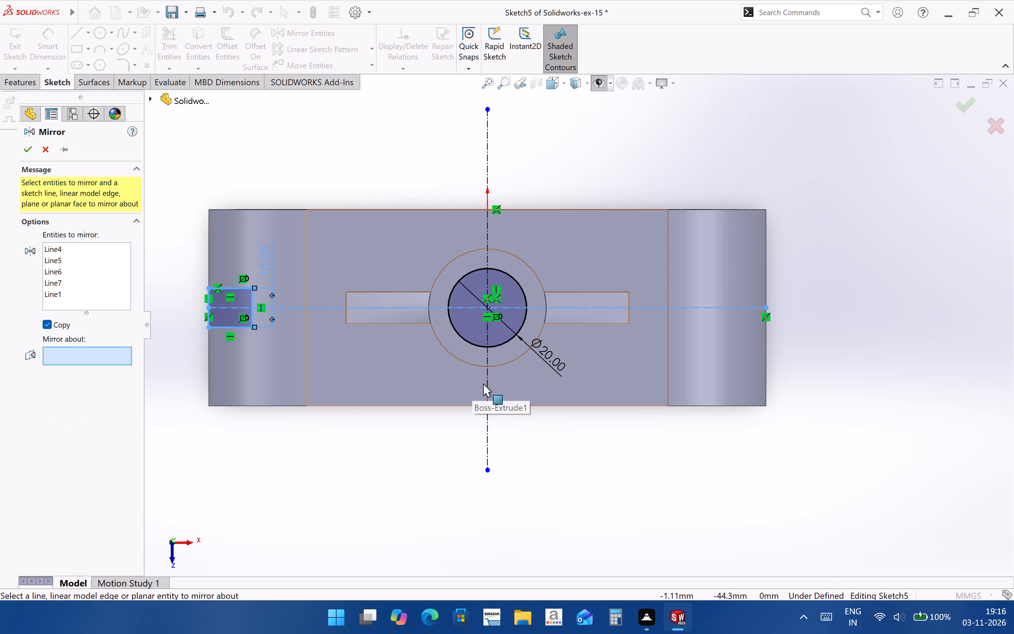
click(487, 384)
click(26, 147)
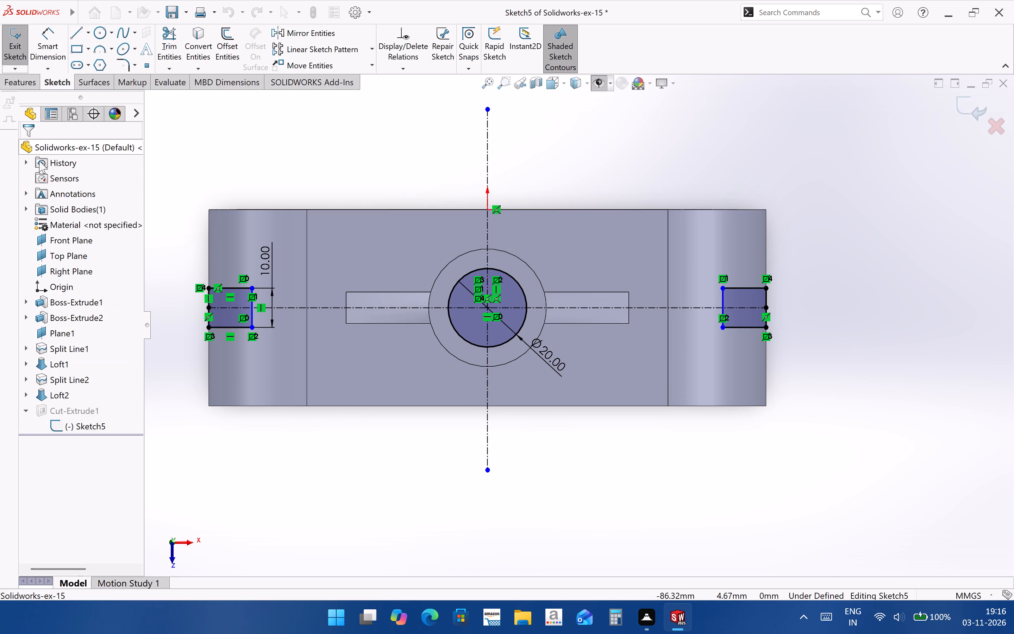
Dimension the distance between the inner vertical sides of the two rectangles to 104 mm.
scroll(795, 440, up, 1)
click(58, 52)
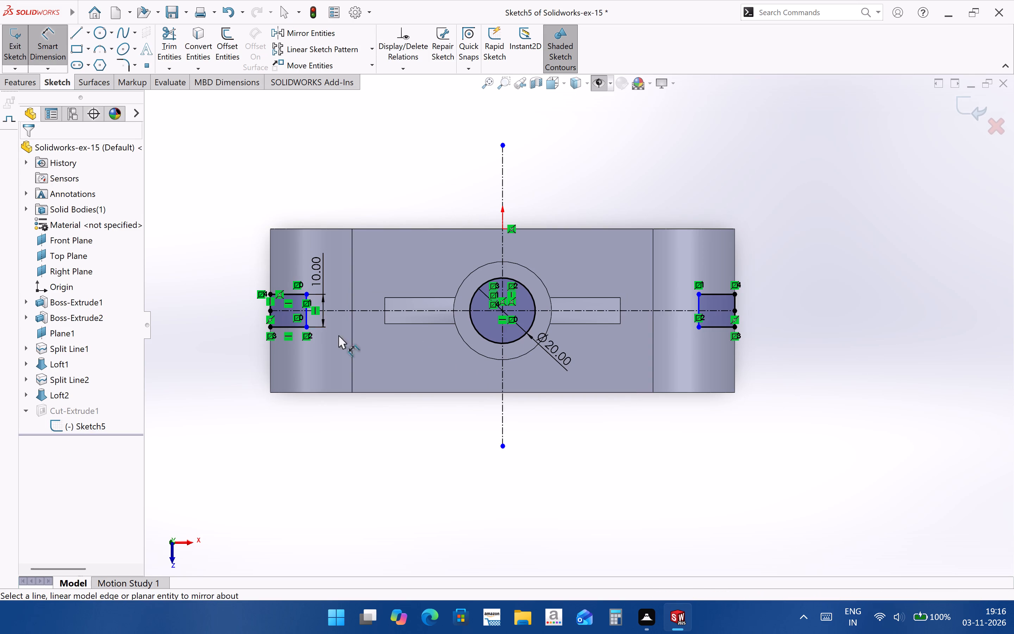
click(307, 314)
click(697, 305)
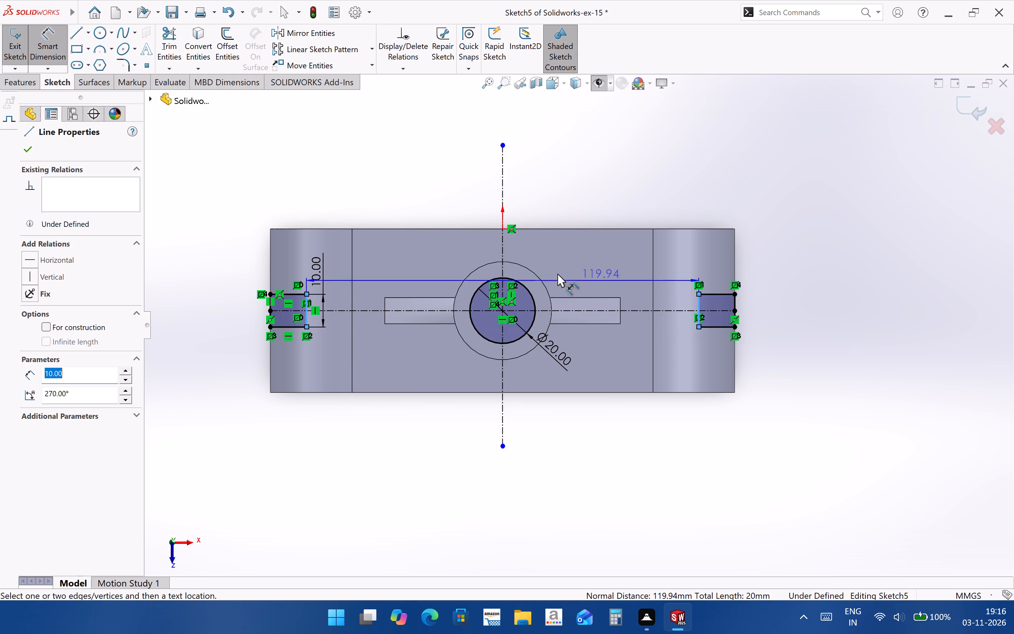
click(523, 255)
text(104)
key(Return)
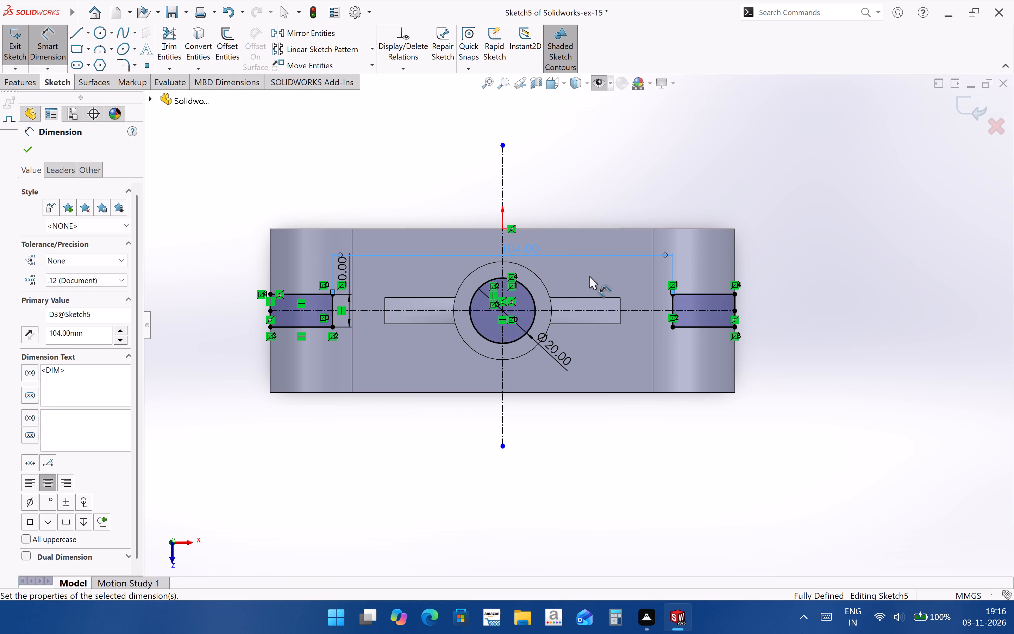
click(623, 450)
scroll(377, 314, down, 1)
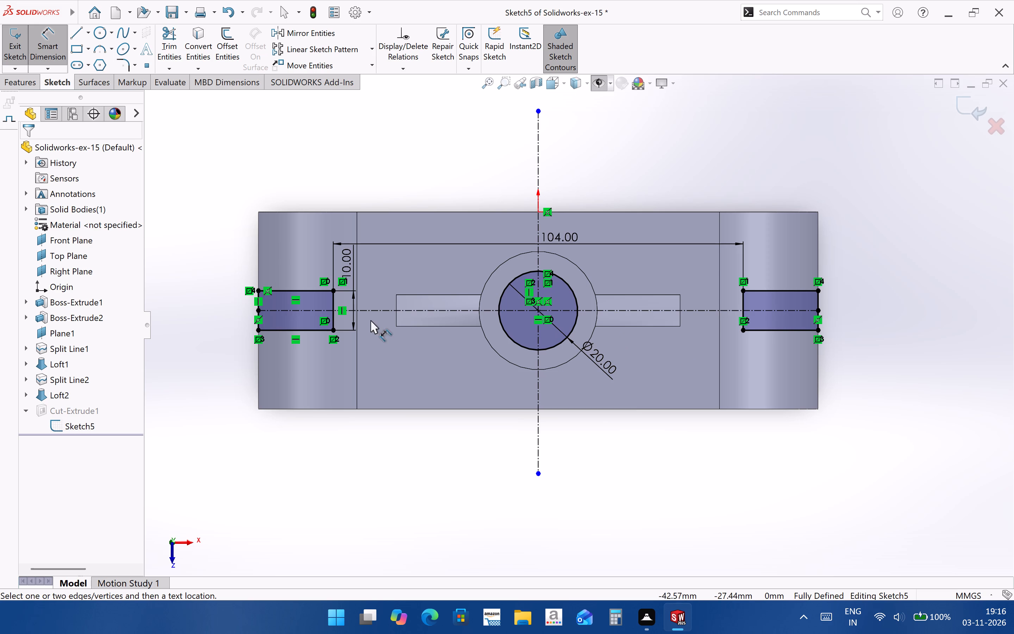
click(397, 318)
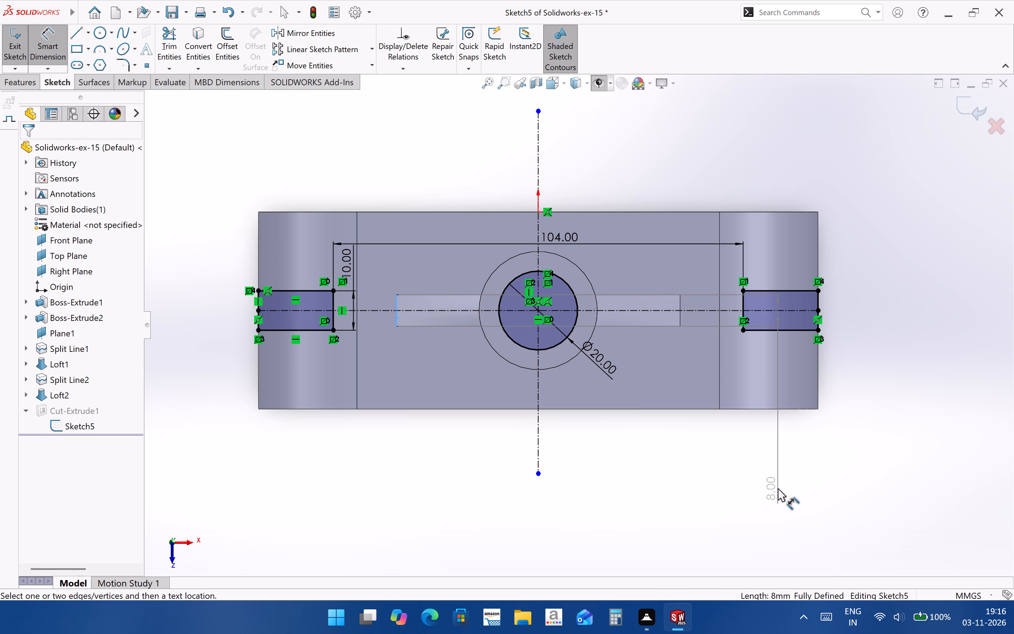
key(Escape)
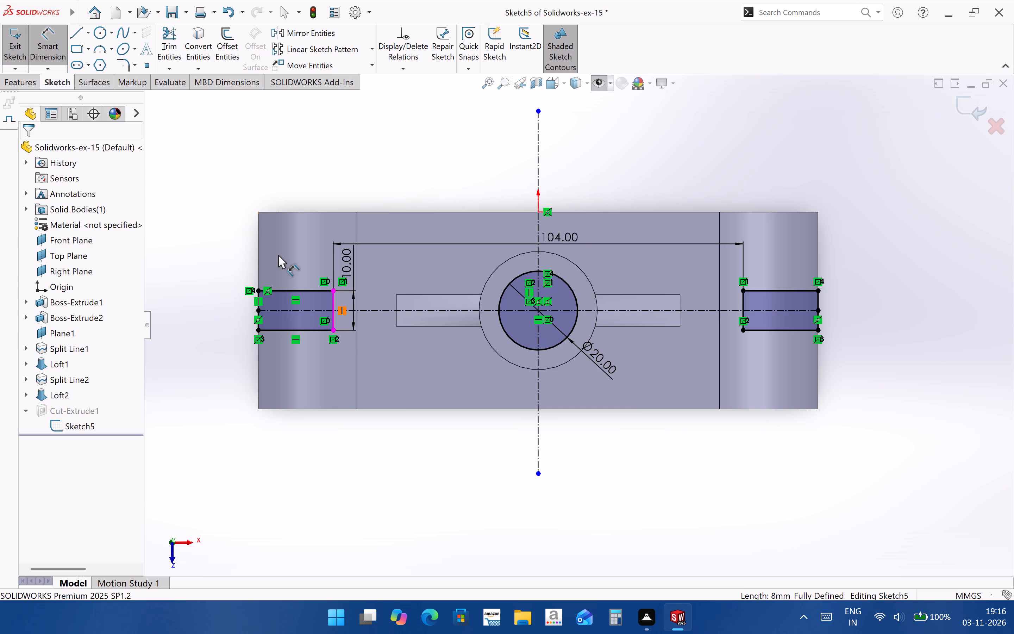
Exit the sketch to rebuild the cut with the circle and both rectangles.
click(964, 112)
Examine the through hole and the slots in the rounded ends from several angles.
scroll(426, 414, up, 2)
middle_drag(428, 413, 601, 288)
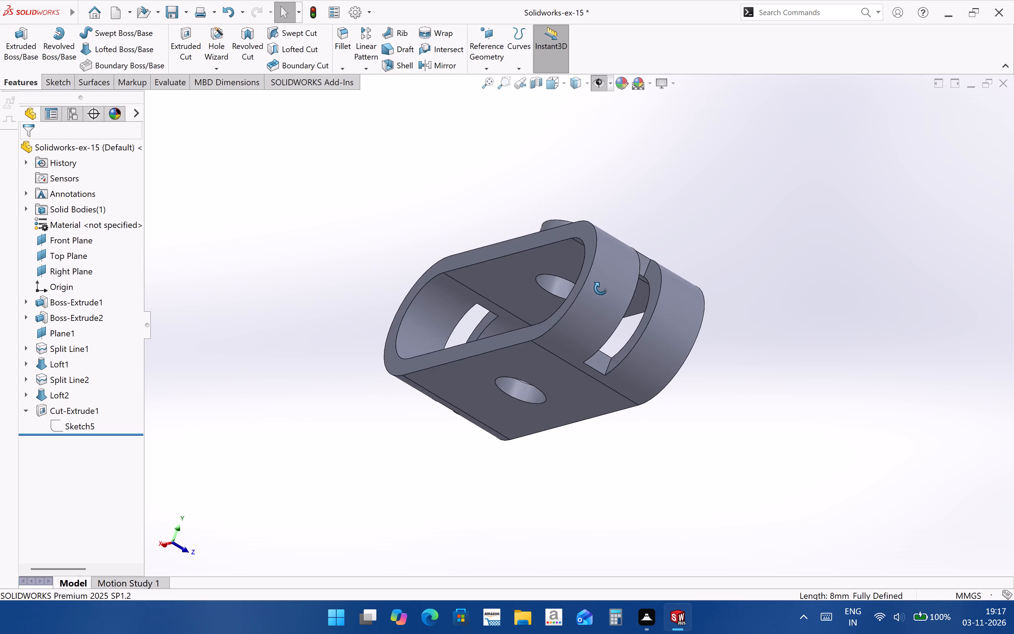
middle_drag(601, 288, 547, 360)
middle_drag(534, 360, 442, 443)
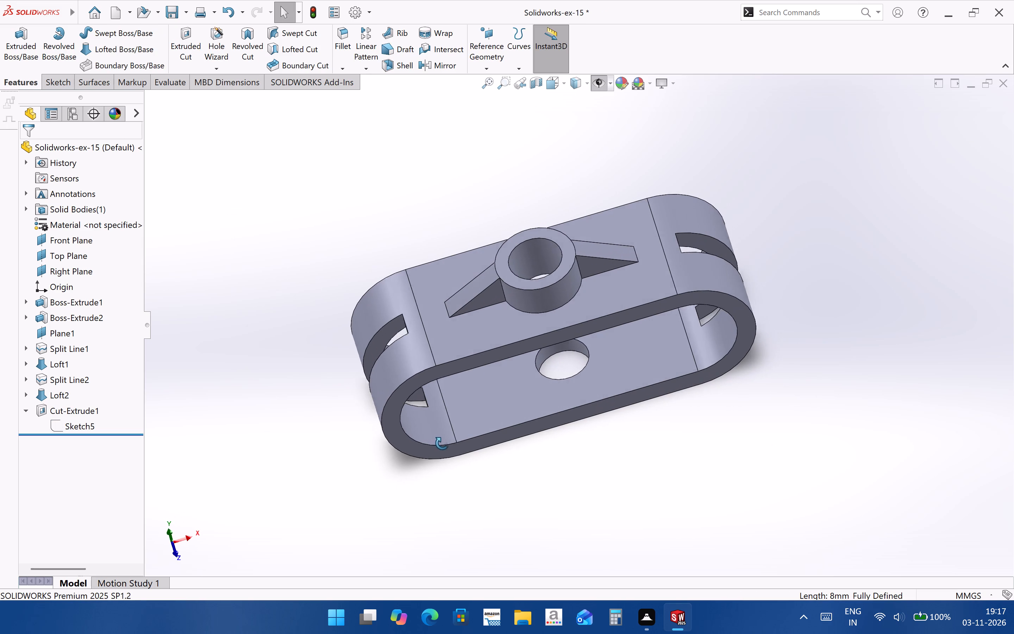
middle_drag(442, 443, 445, 443)
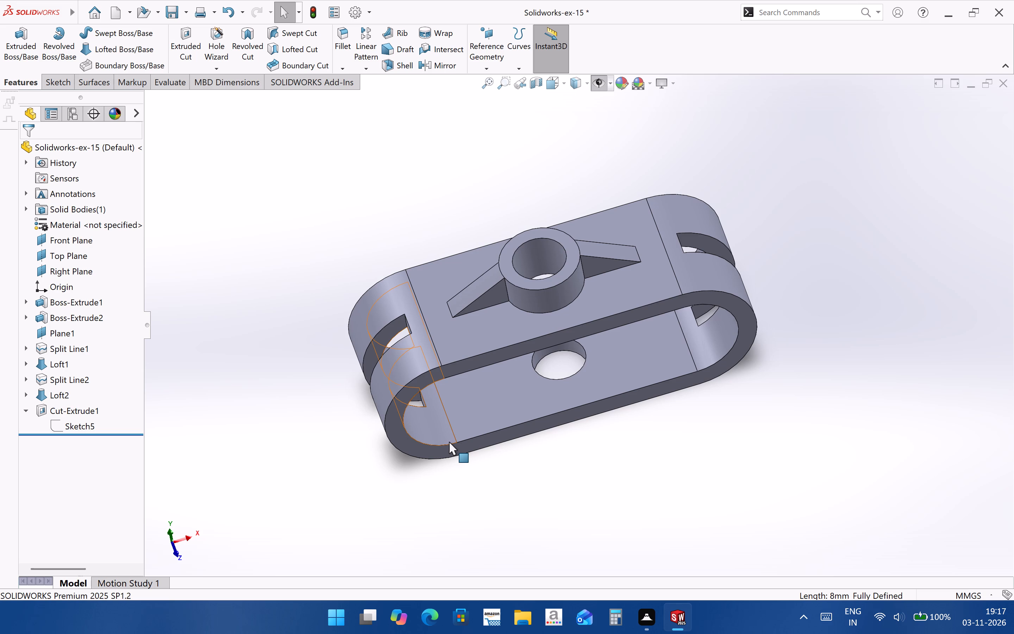
middle_drag(502, 407, 413, 433)
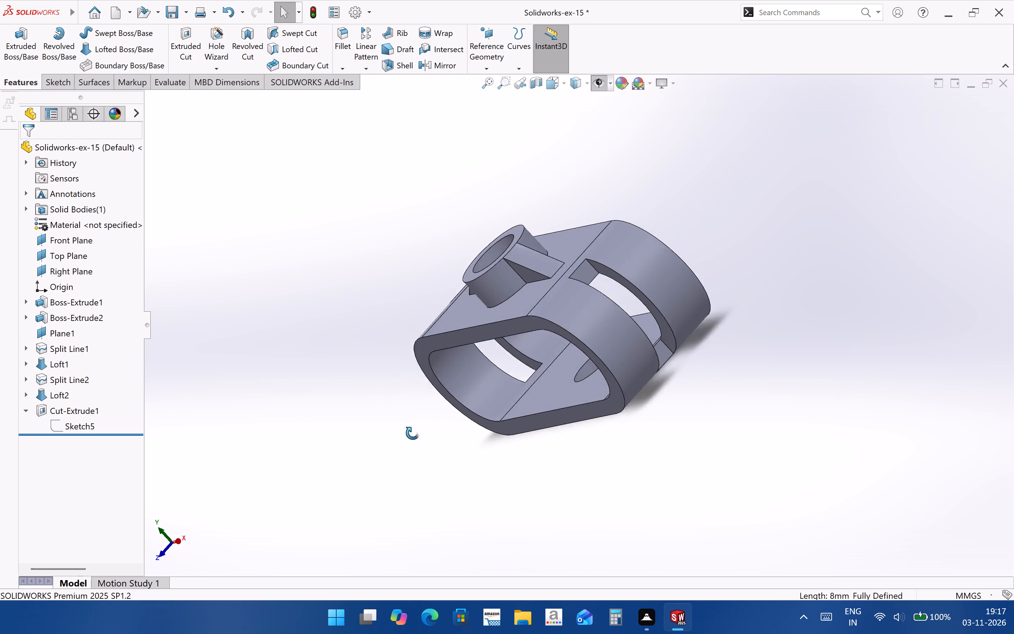
middle_drag(413, 433, 449, 436)
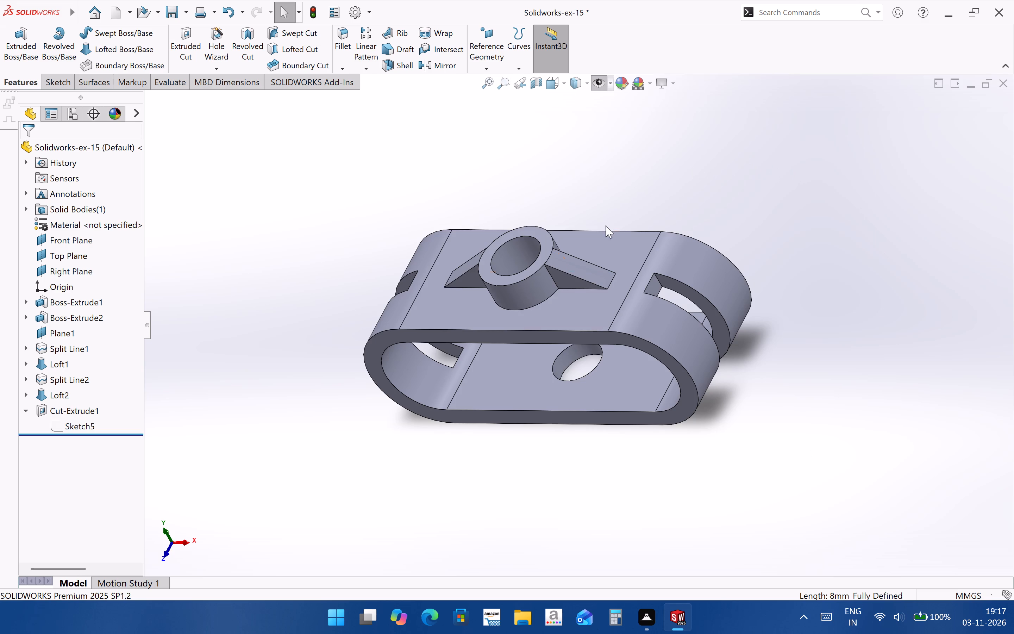
middle_drag(586, 391, 643, 292)
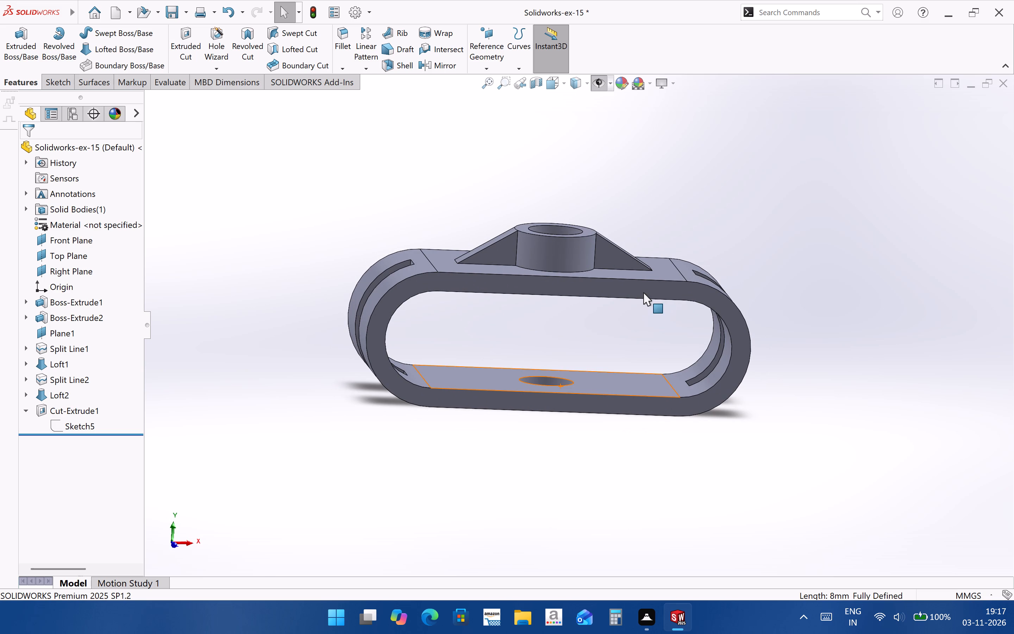
Measure the distance between the inner ends of the slots in the two rounded ends of the bracket.
scroll(440, 253, down, 3)
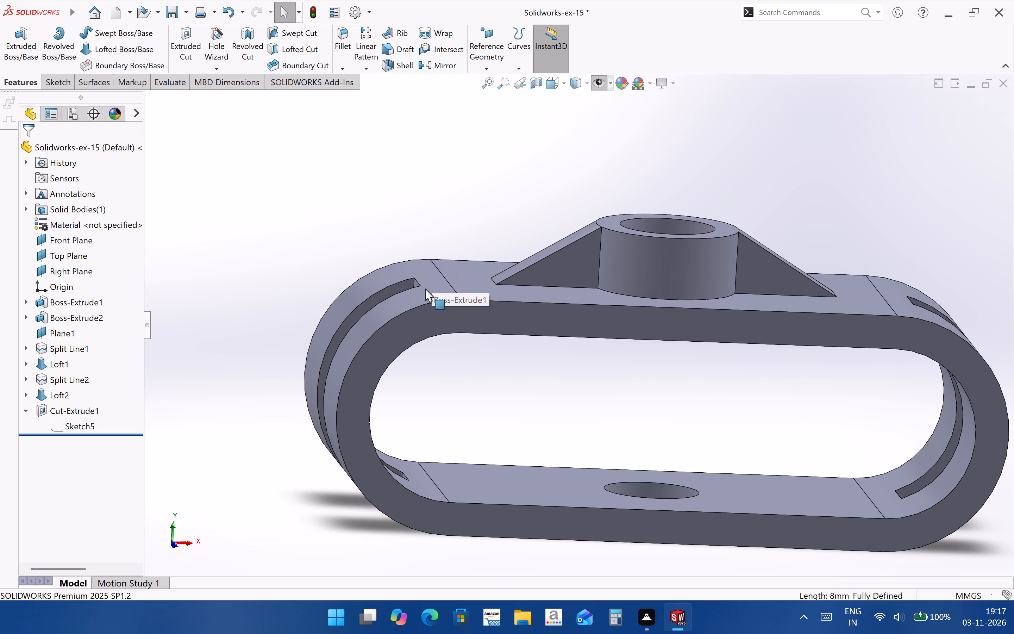
click(420, 286)
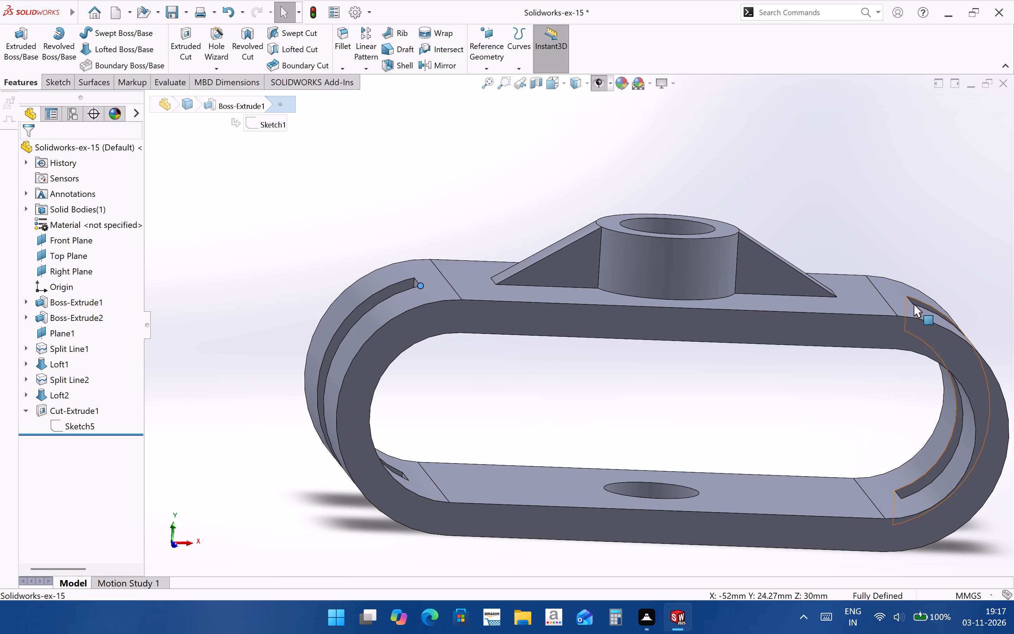
middle_drag(911, 305, 908, 339)
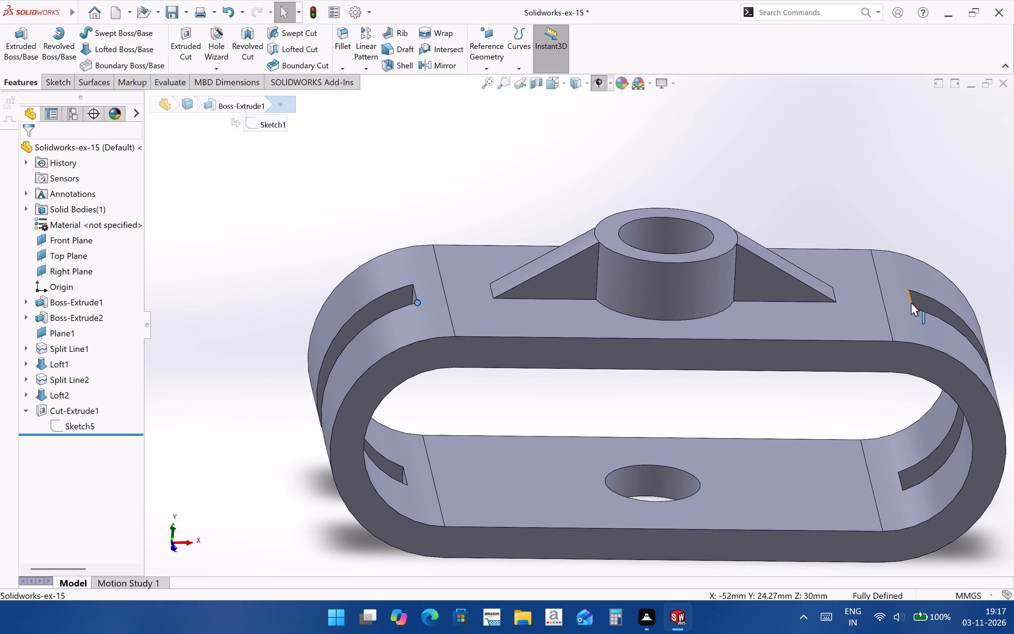
ctrl+click(911, 303)
scroll(481, 405, up, 3)
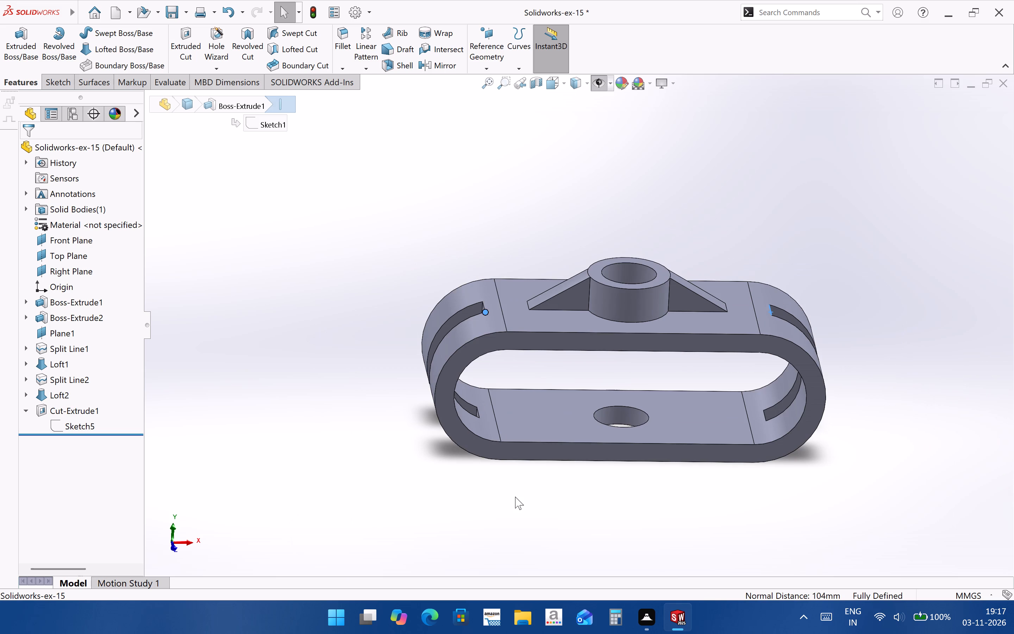
click(515, 497)
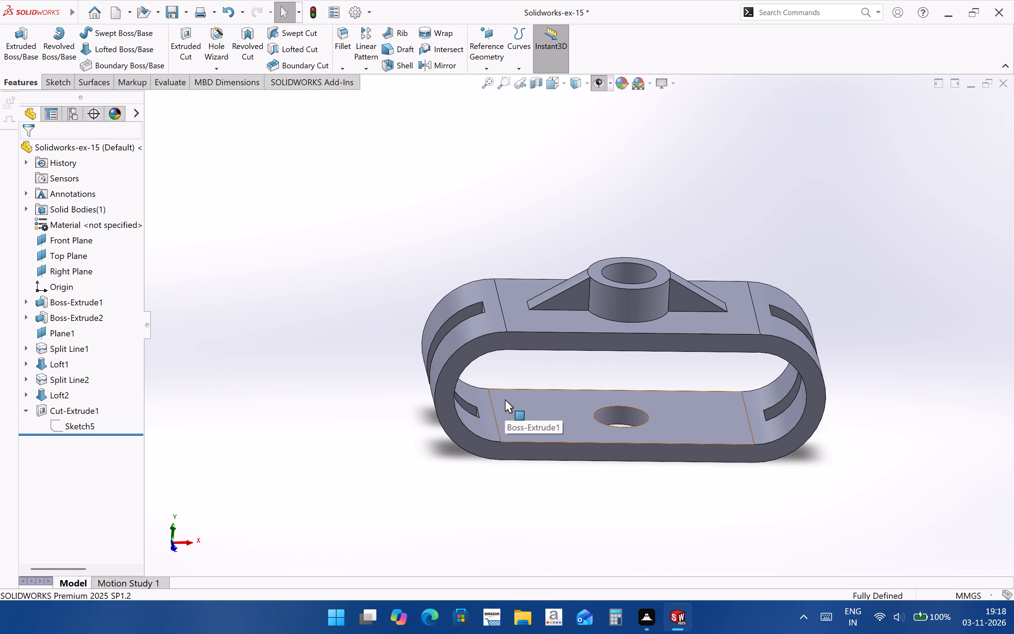
Start a new sketch on the front face of the bracket's rounded ring.
click(596, 458)
key(ctrl+8)
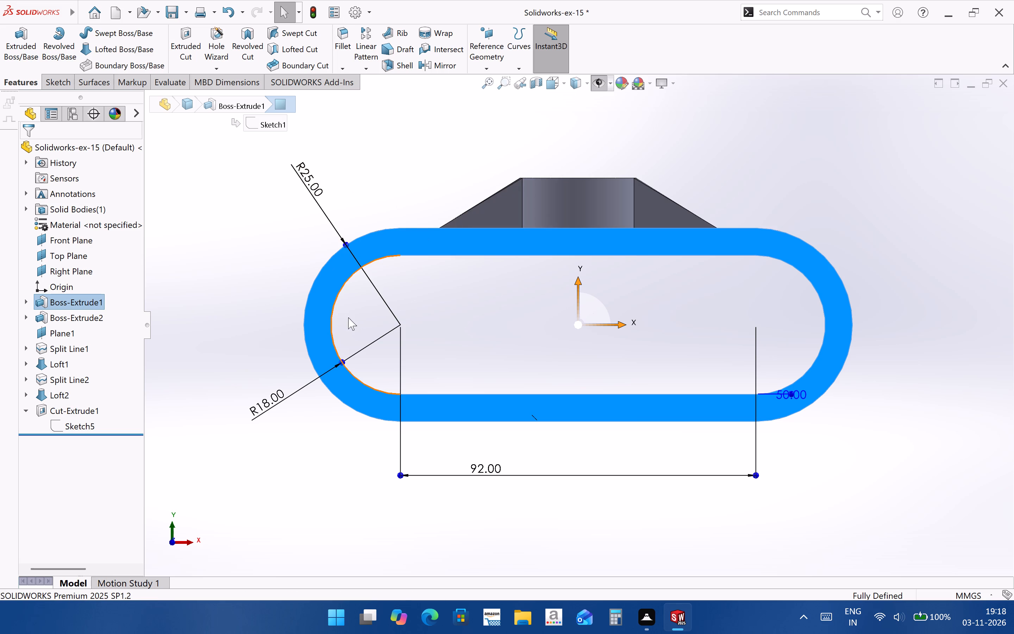
click(389, 237)
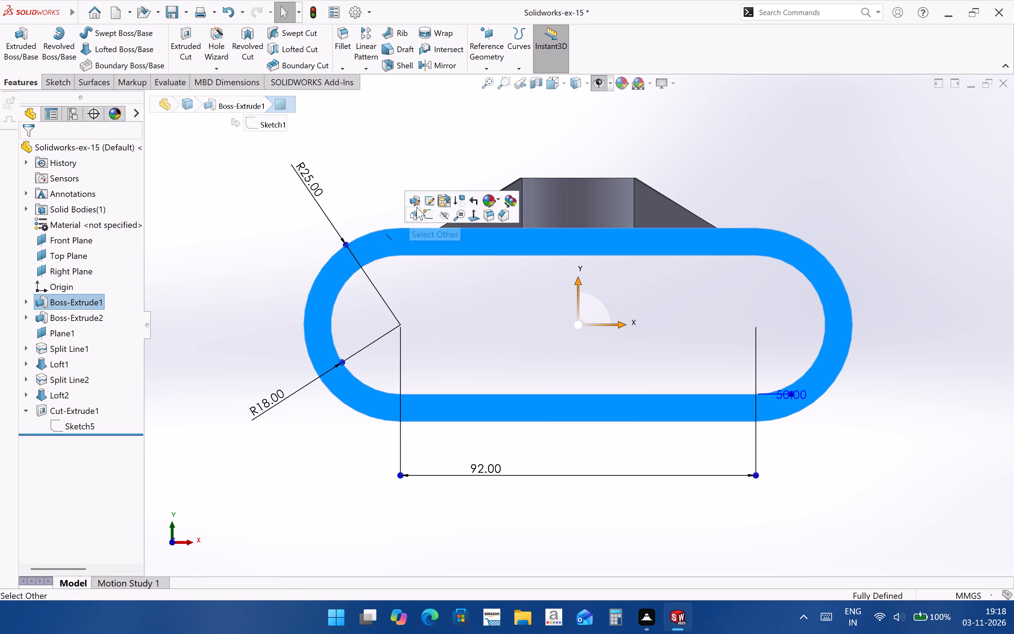
click(426, 214)
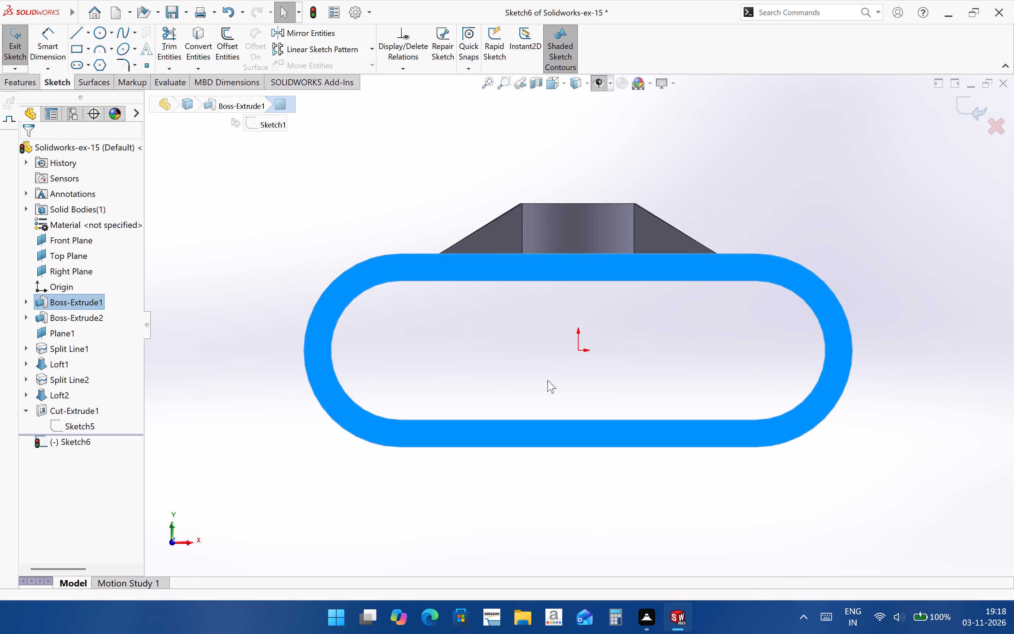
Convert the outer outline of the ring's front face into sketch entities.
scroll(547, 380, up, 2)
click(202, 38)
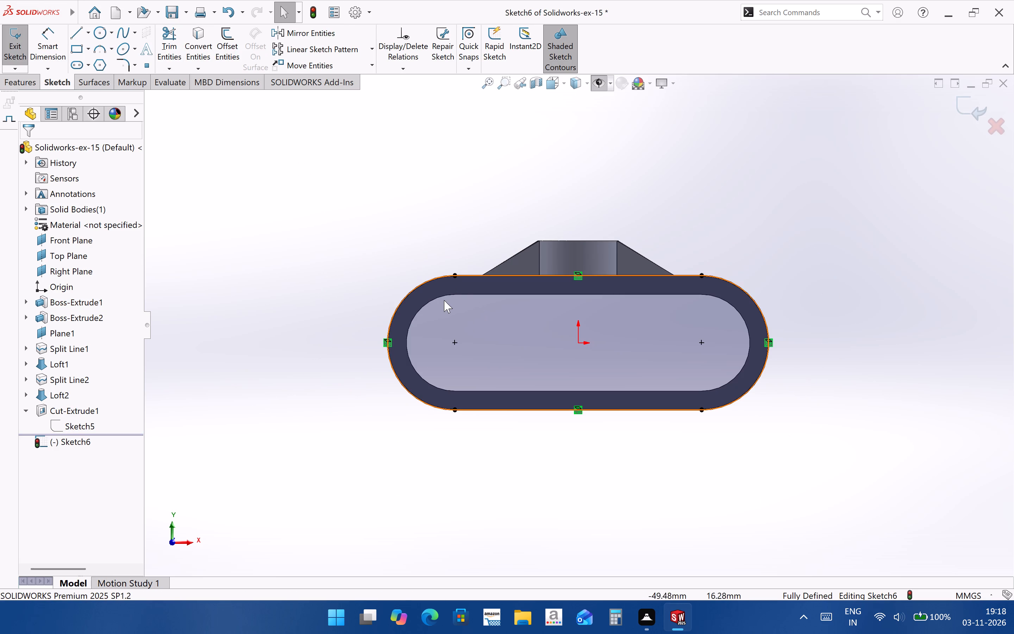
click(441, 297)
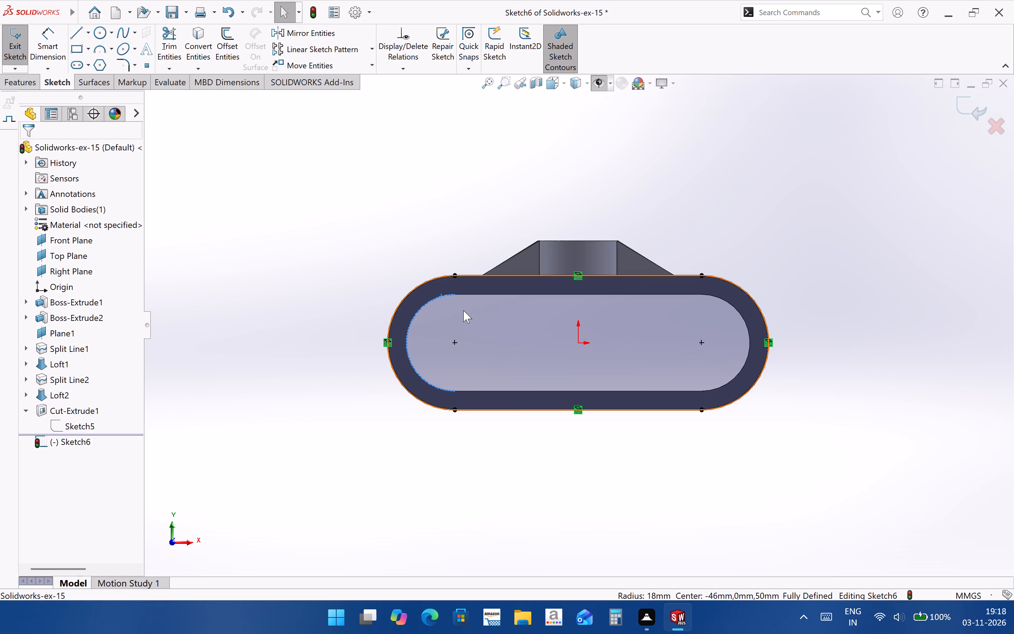
Sketch a 36 mm vertical line joined to both ends of the left inner arc by horizontal lines about 14 mm long.
scroll(463, 310, down, 2)
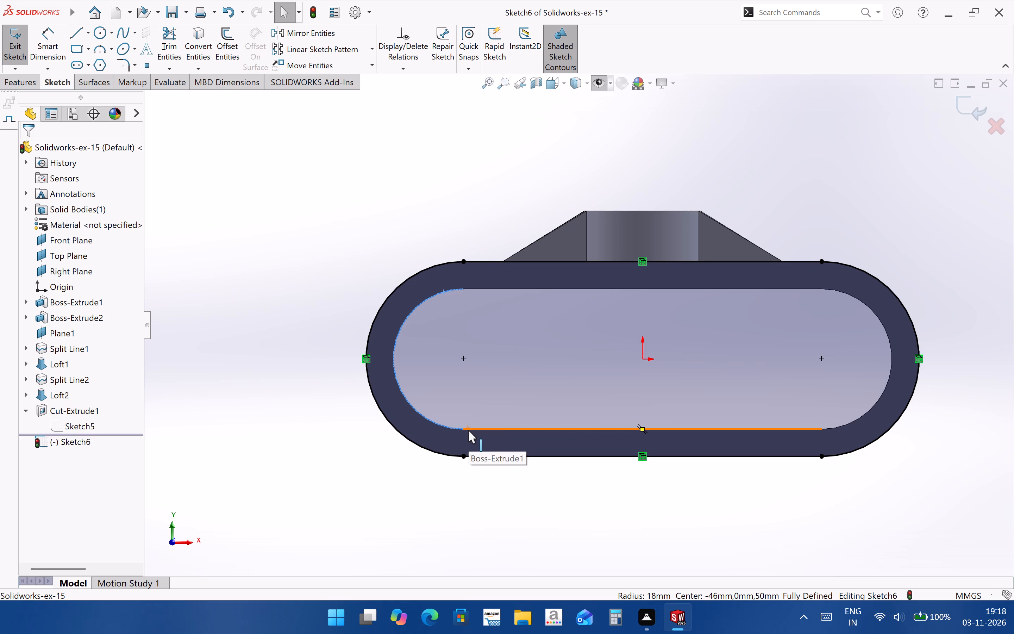
click(74, 28)
click(462, 288)
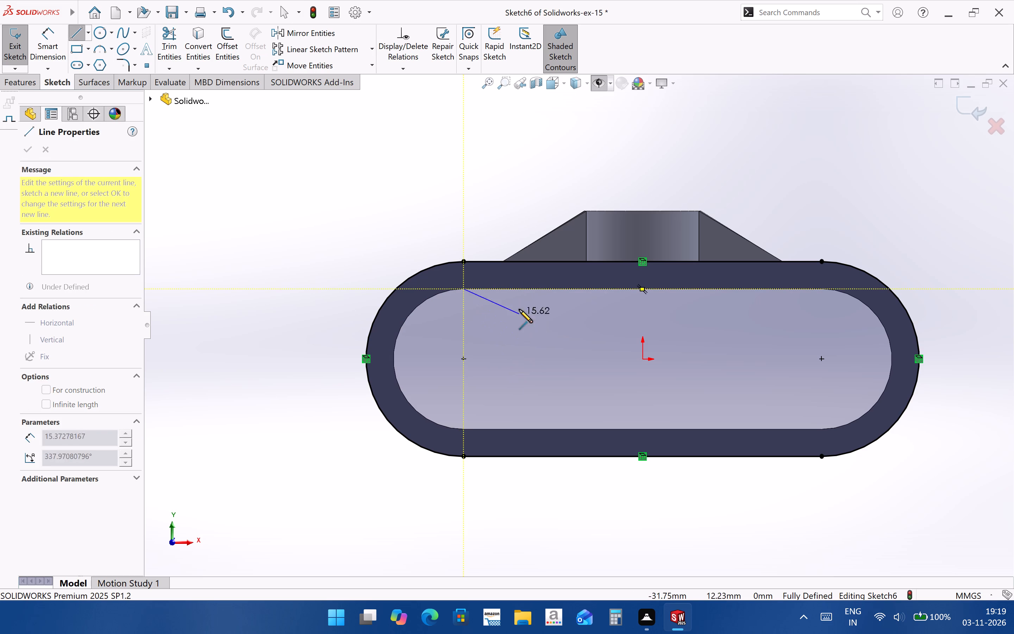
click(519, 290)
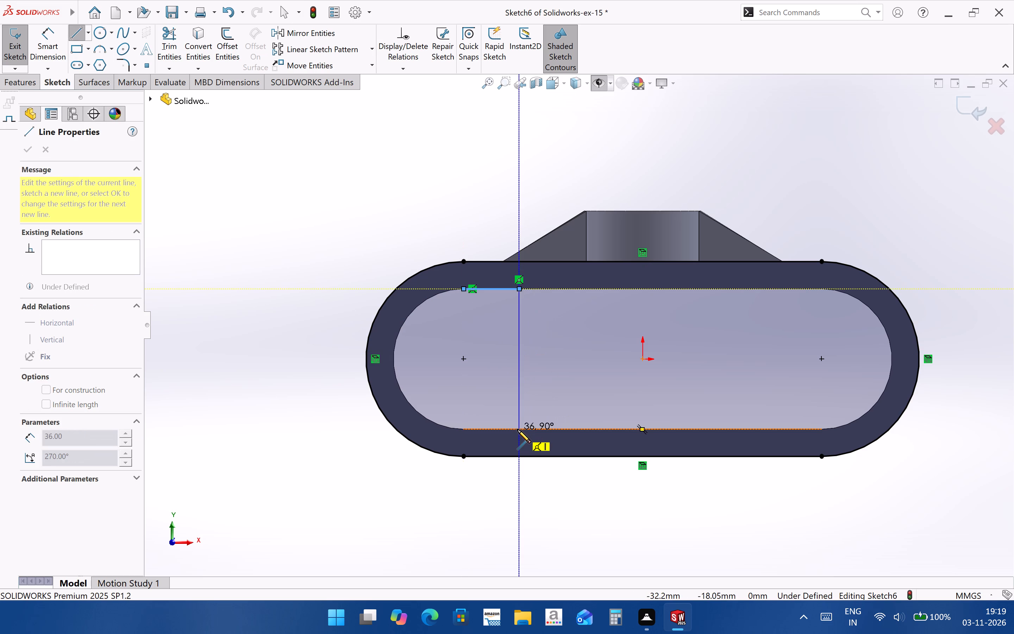
click(517, 429)
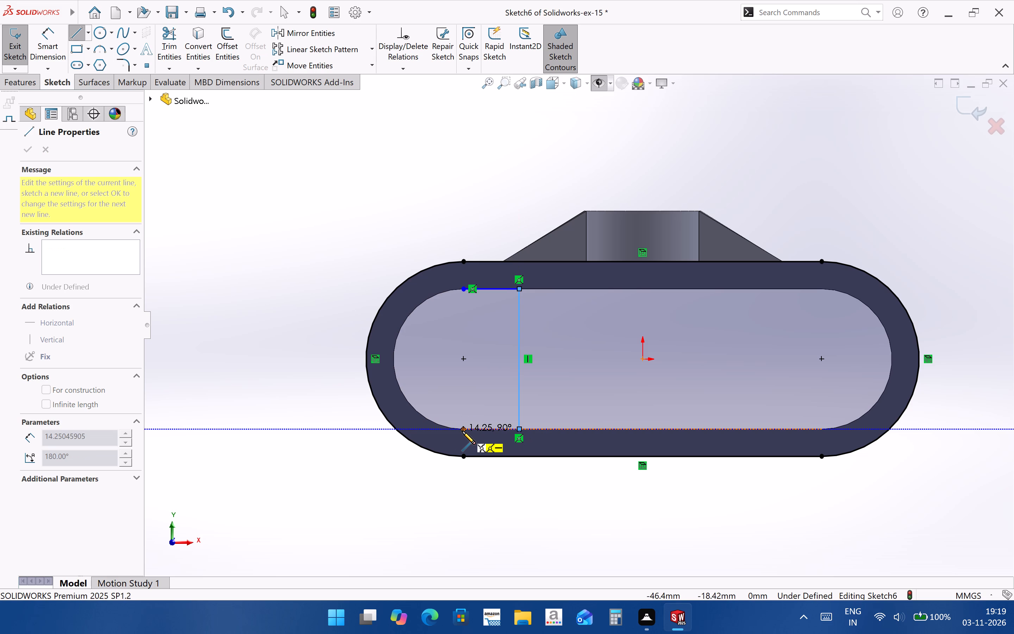
click(462, 431)
key(Escape)
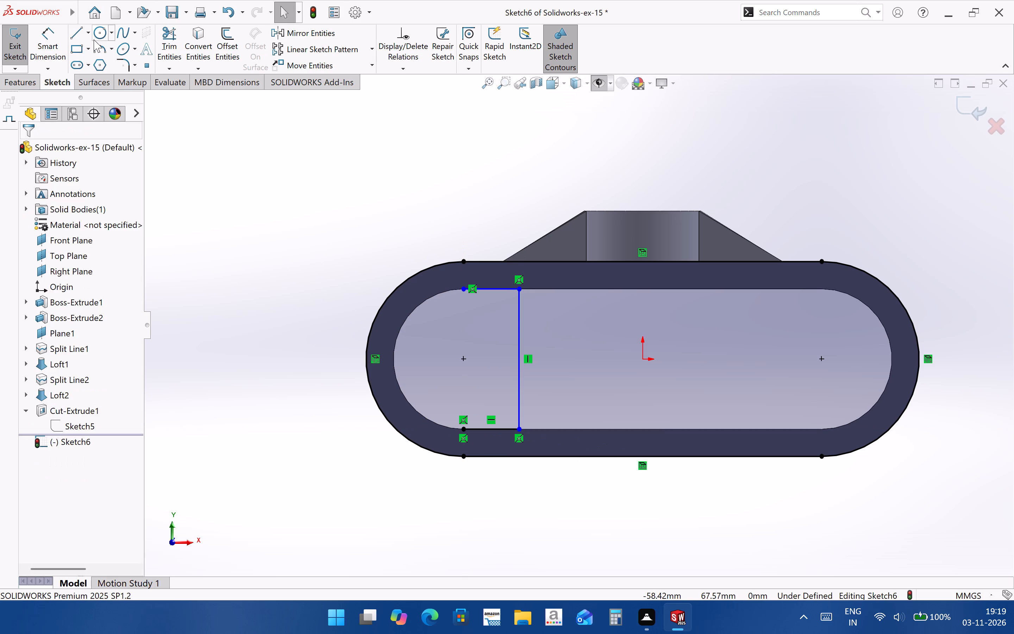
Dimension the vertical line to 5 mm from the center of the left inner arc.
click(45, 46)
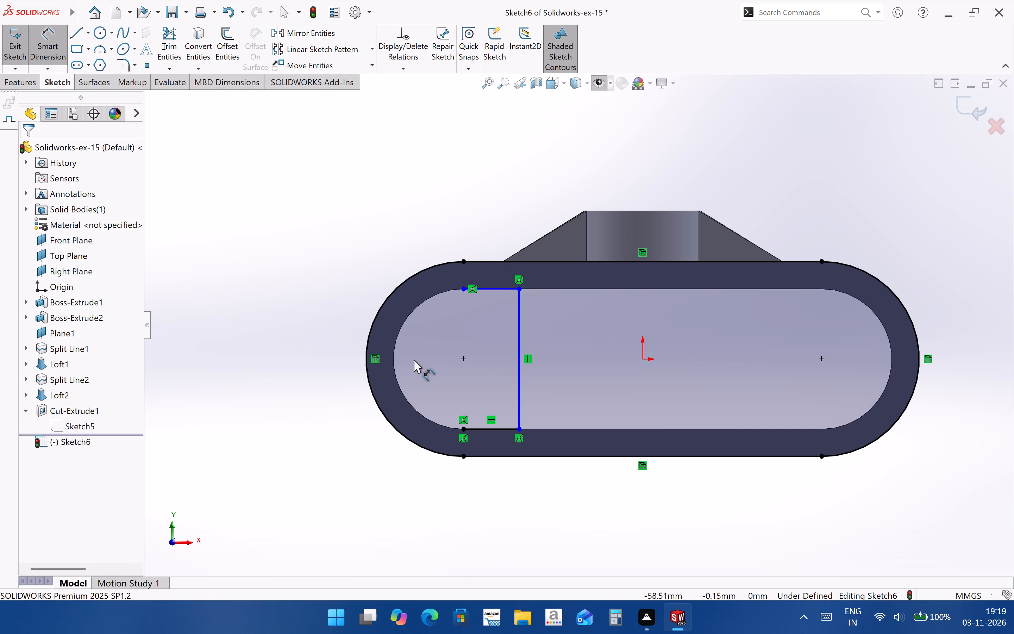
click(393, 355)
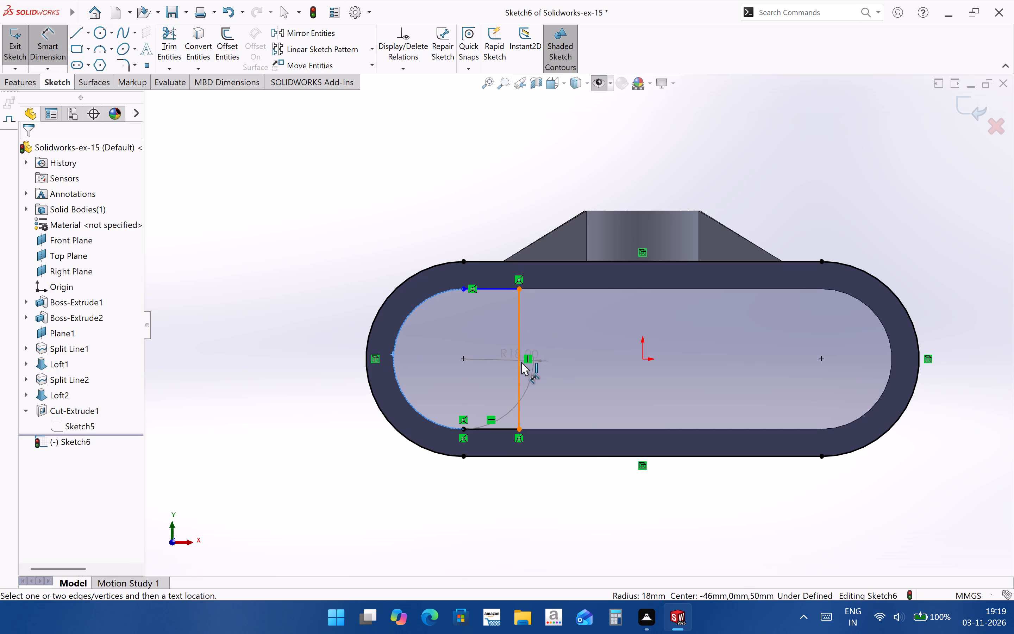
click(519, 375)
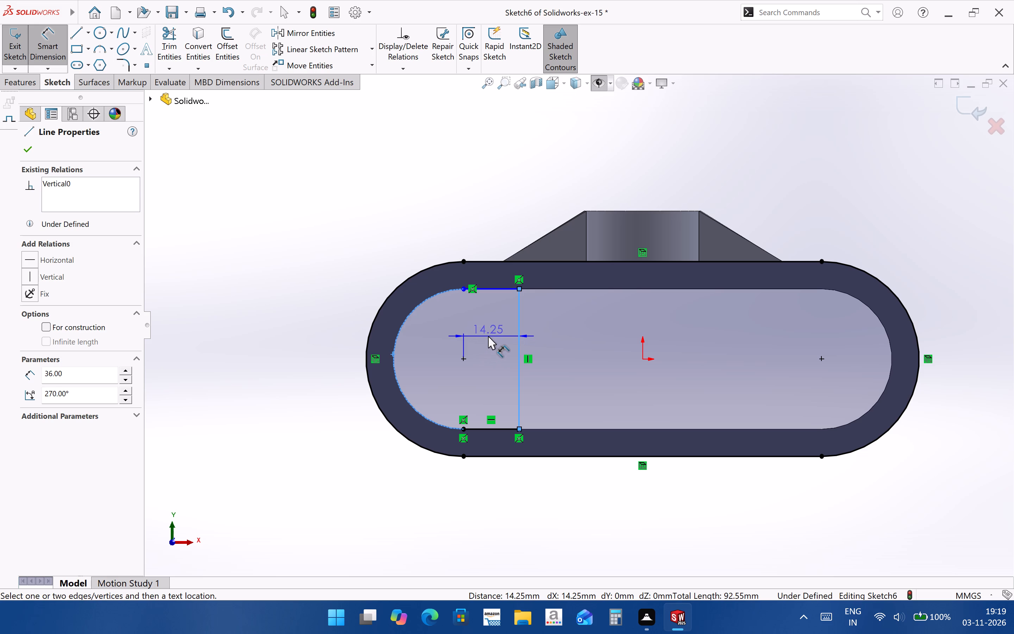
click(488, 336)
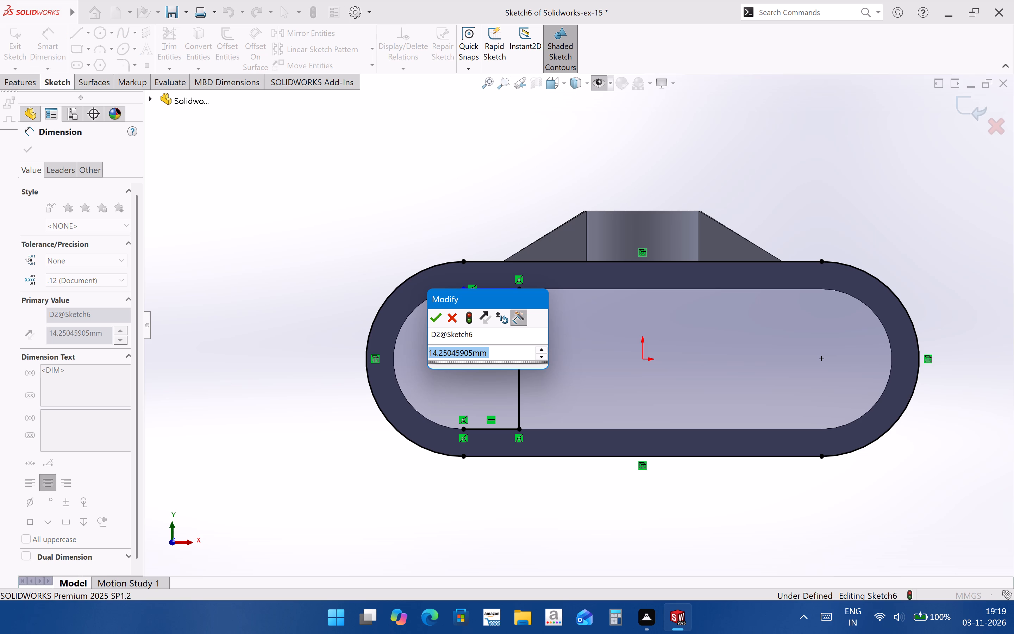
key(5)
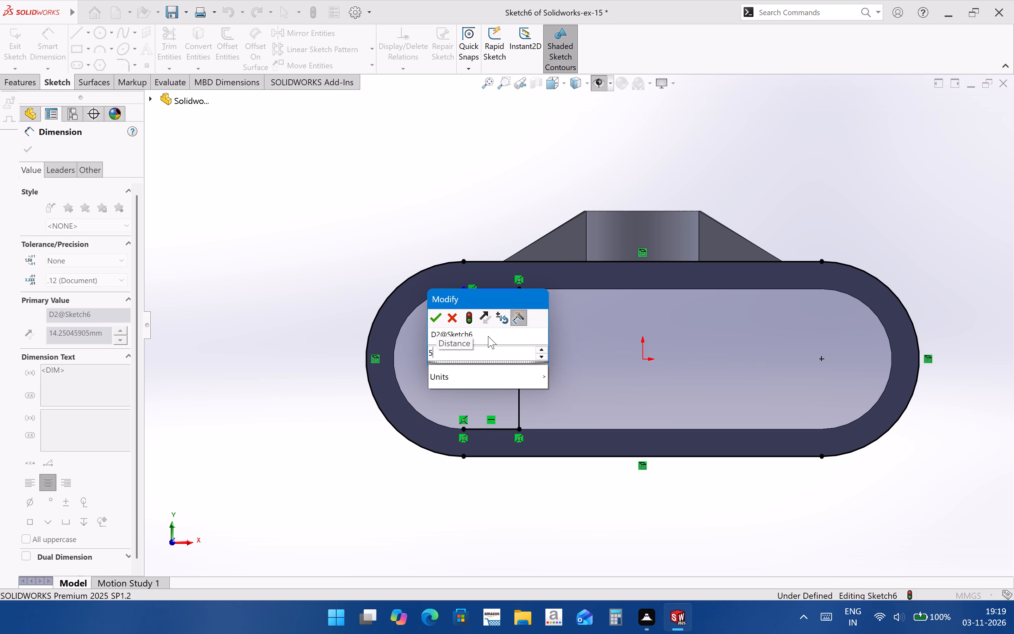
key(Return)
Add an equal relation between the two short horizontal lines at the ends of the vertical line.
middle_drag(463, 443, 459, 462)
scroll(512, 303, down, 3)
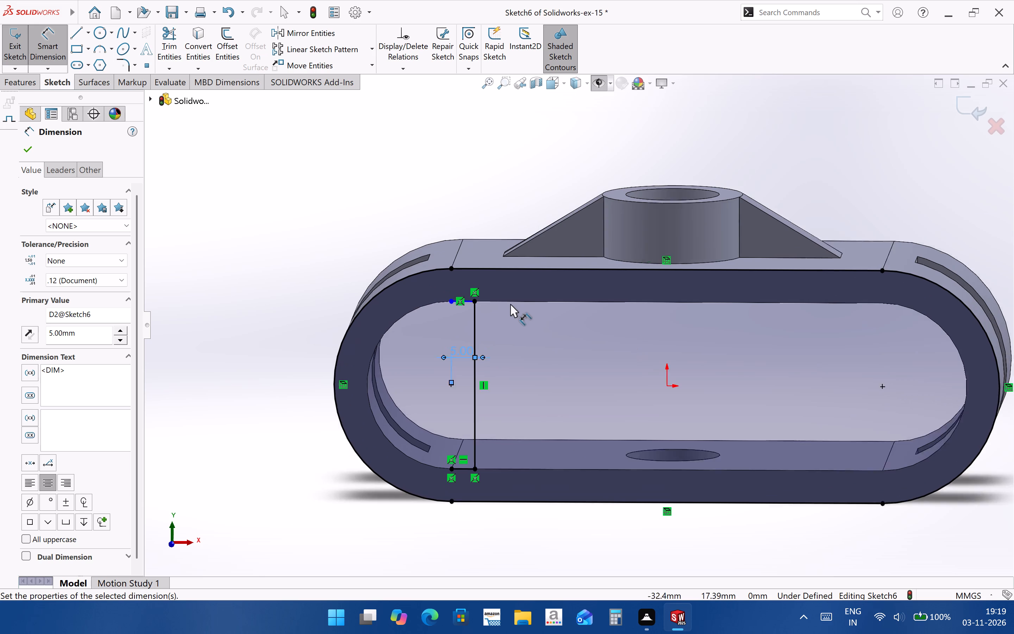
scroll(510, 304, down, 1)
middle_drag(476, 323, 485, 296)
scroll(485, 296, up, 2)
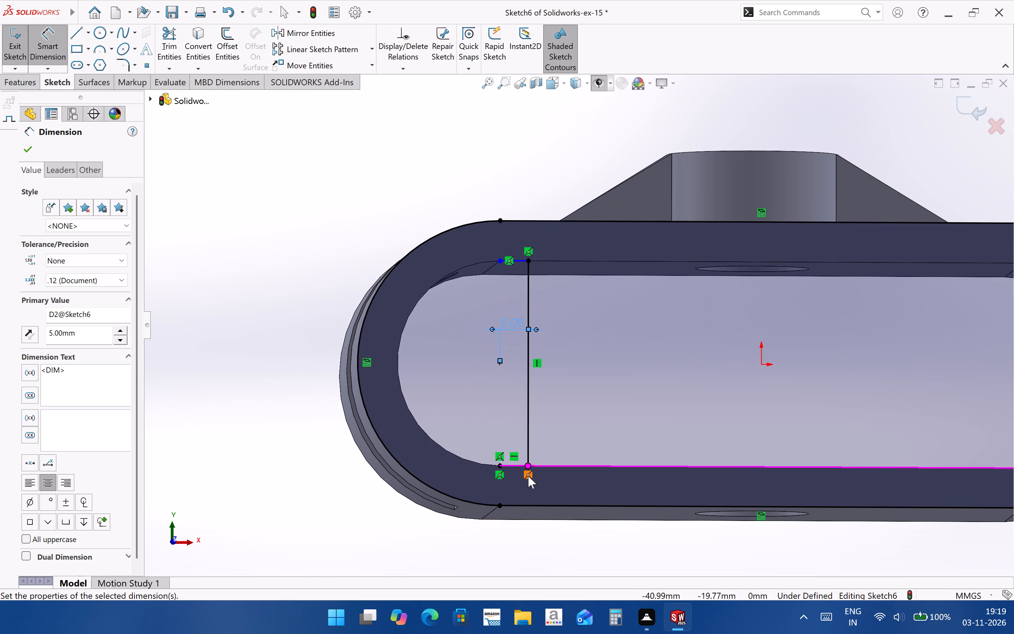
key(Escape)
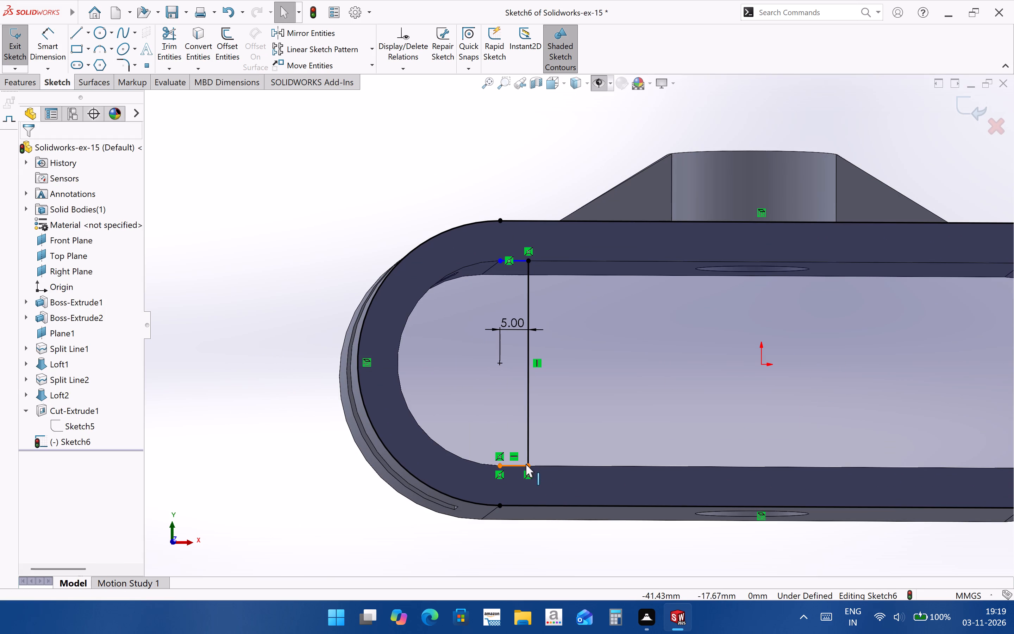
click(519, 465)
ctrl+click(519, 262)
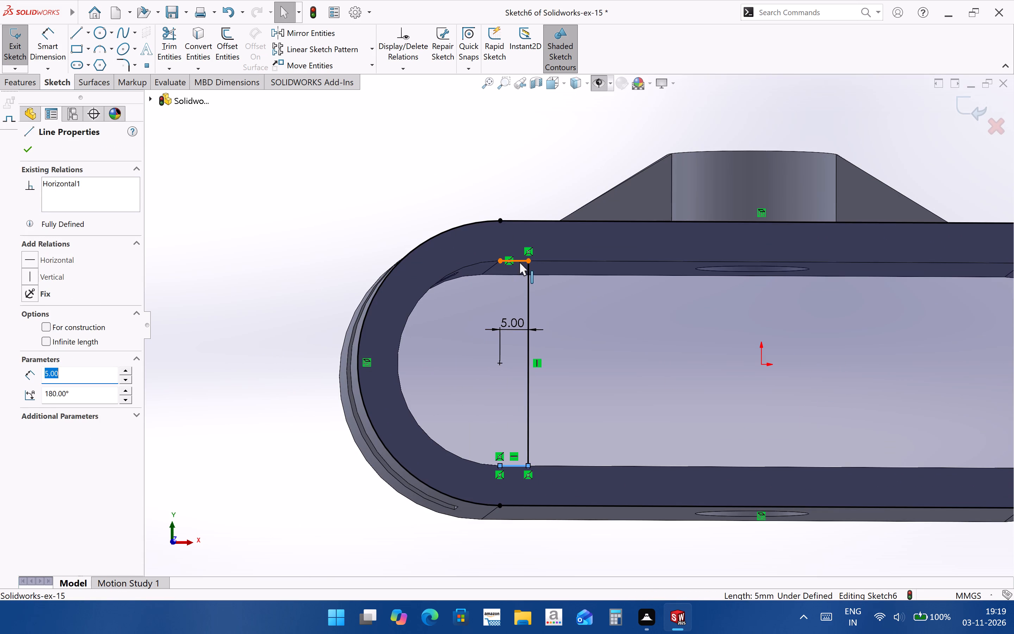
click(622, 228)
click(402, 195)
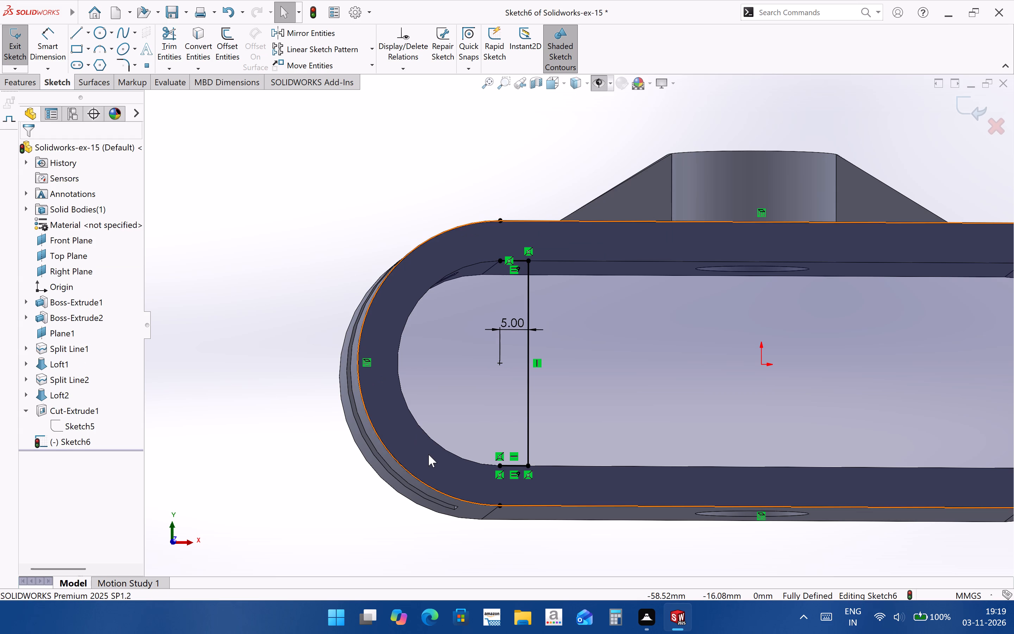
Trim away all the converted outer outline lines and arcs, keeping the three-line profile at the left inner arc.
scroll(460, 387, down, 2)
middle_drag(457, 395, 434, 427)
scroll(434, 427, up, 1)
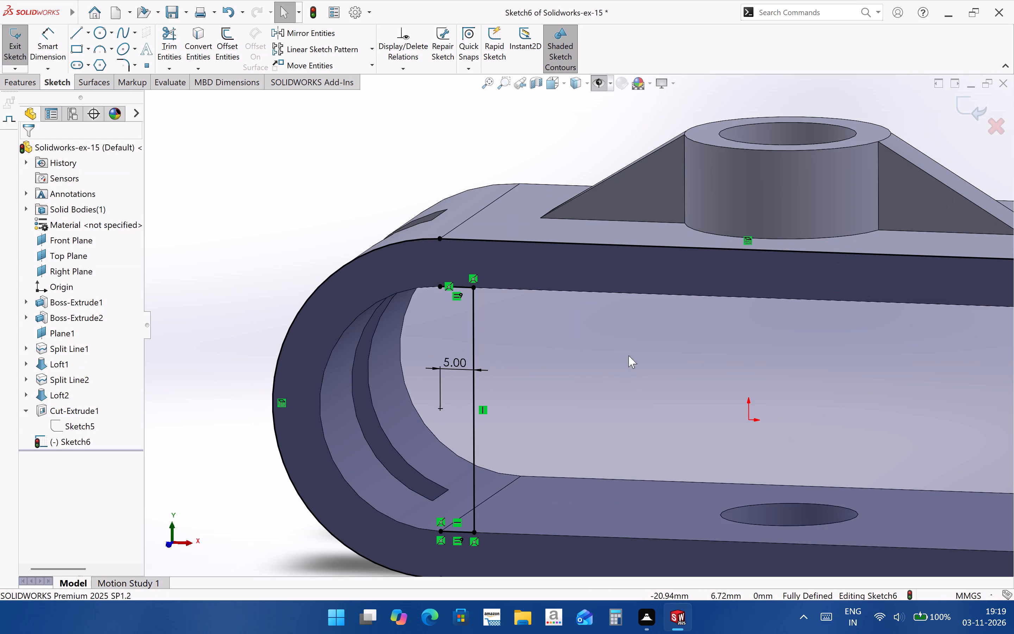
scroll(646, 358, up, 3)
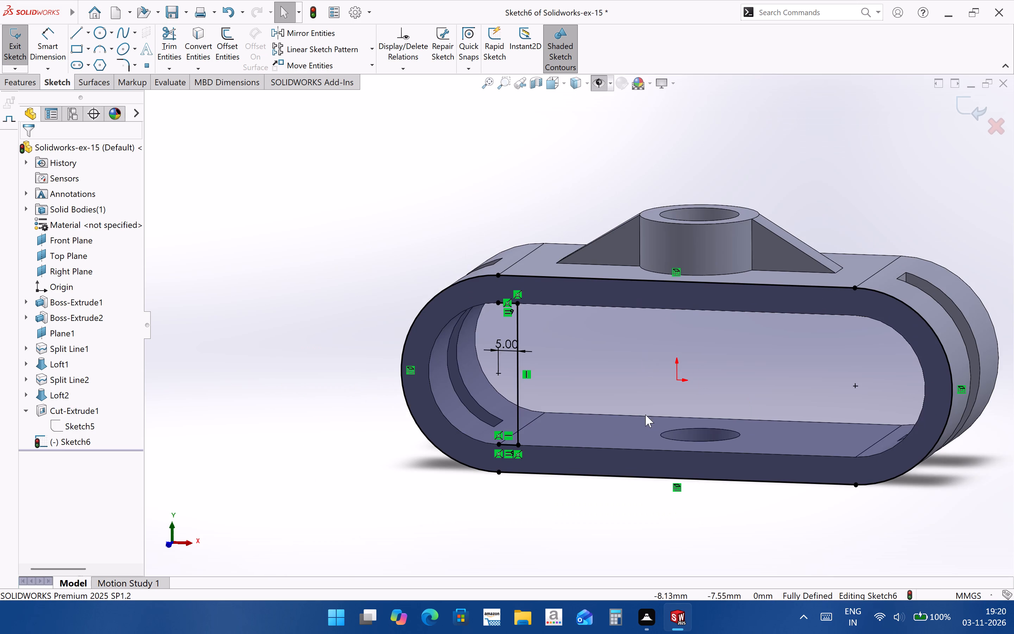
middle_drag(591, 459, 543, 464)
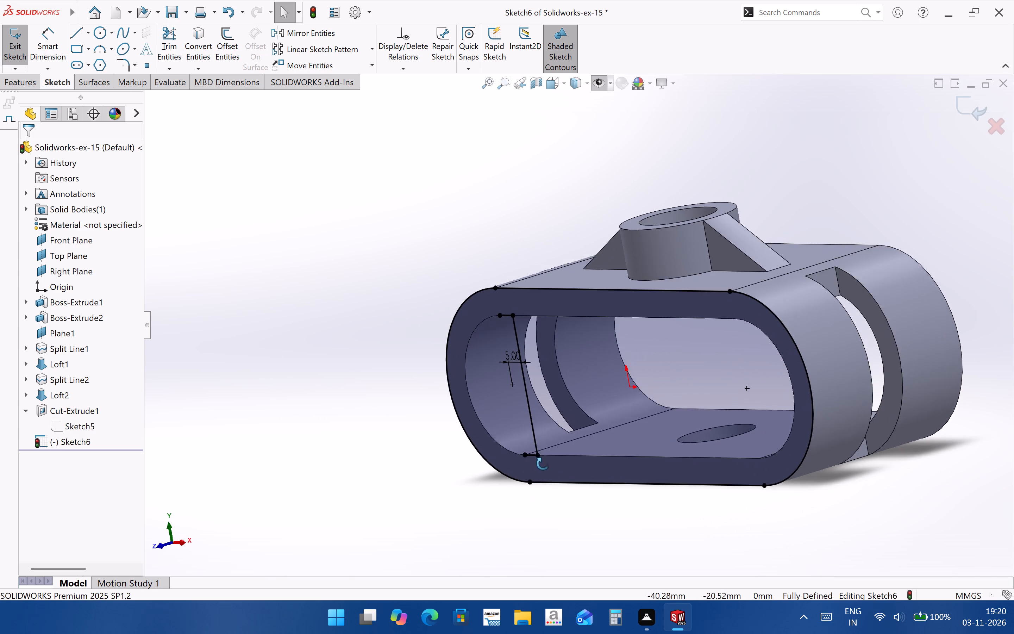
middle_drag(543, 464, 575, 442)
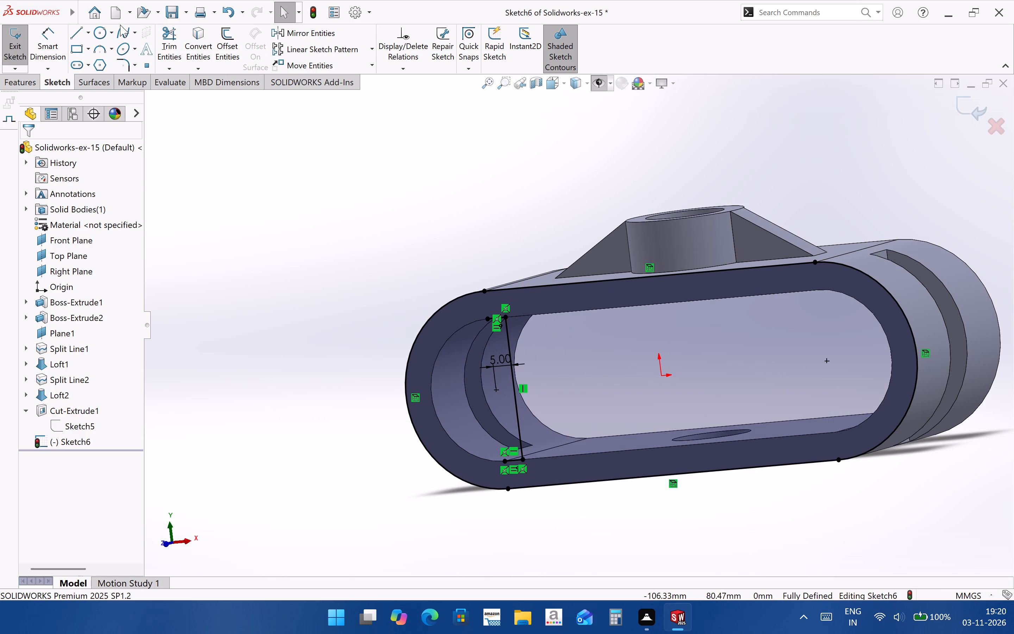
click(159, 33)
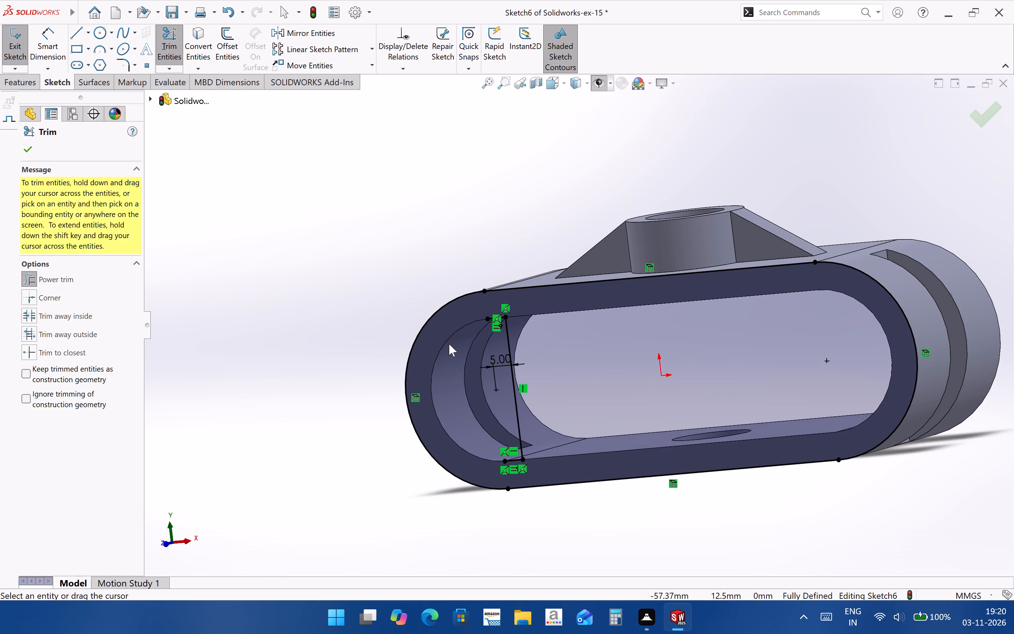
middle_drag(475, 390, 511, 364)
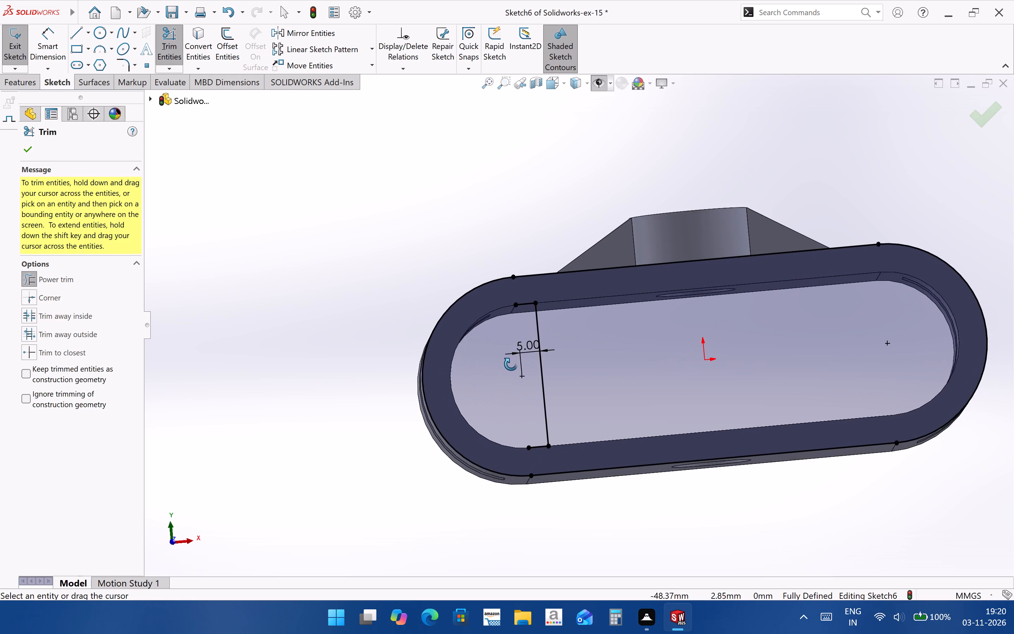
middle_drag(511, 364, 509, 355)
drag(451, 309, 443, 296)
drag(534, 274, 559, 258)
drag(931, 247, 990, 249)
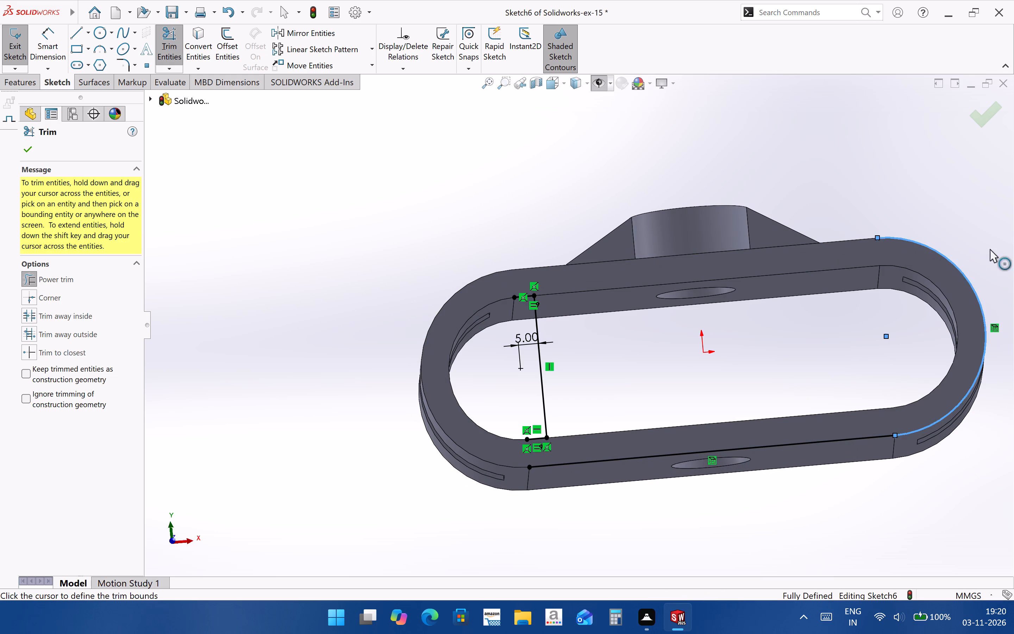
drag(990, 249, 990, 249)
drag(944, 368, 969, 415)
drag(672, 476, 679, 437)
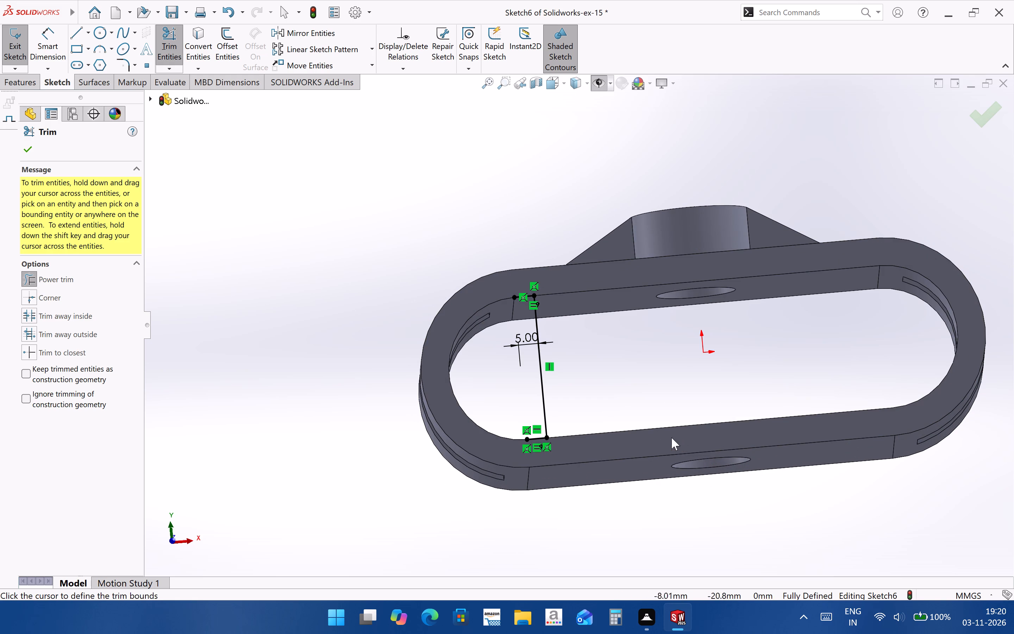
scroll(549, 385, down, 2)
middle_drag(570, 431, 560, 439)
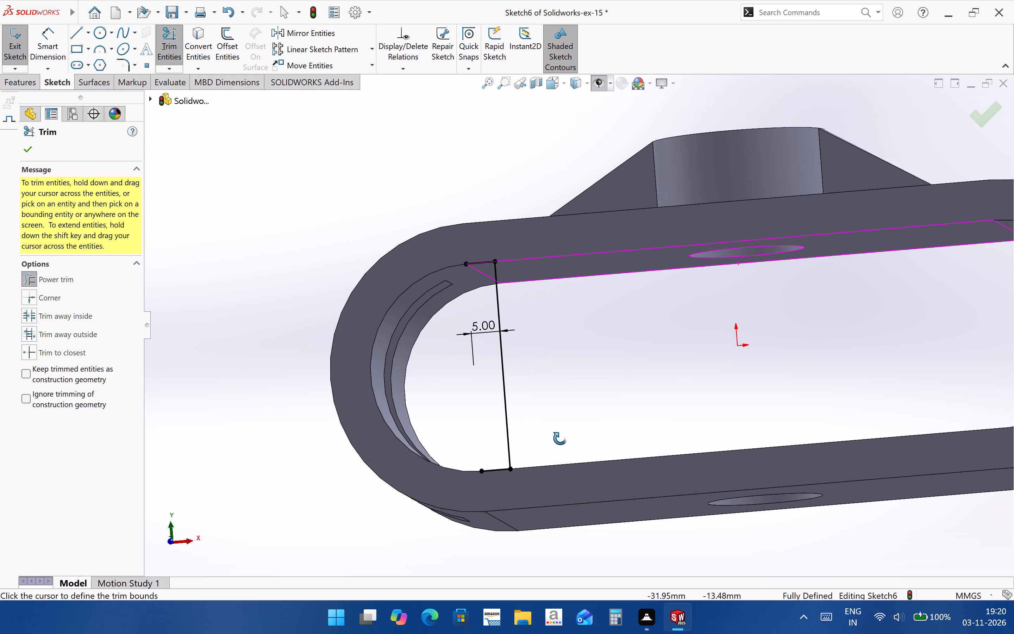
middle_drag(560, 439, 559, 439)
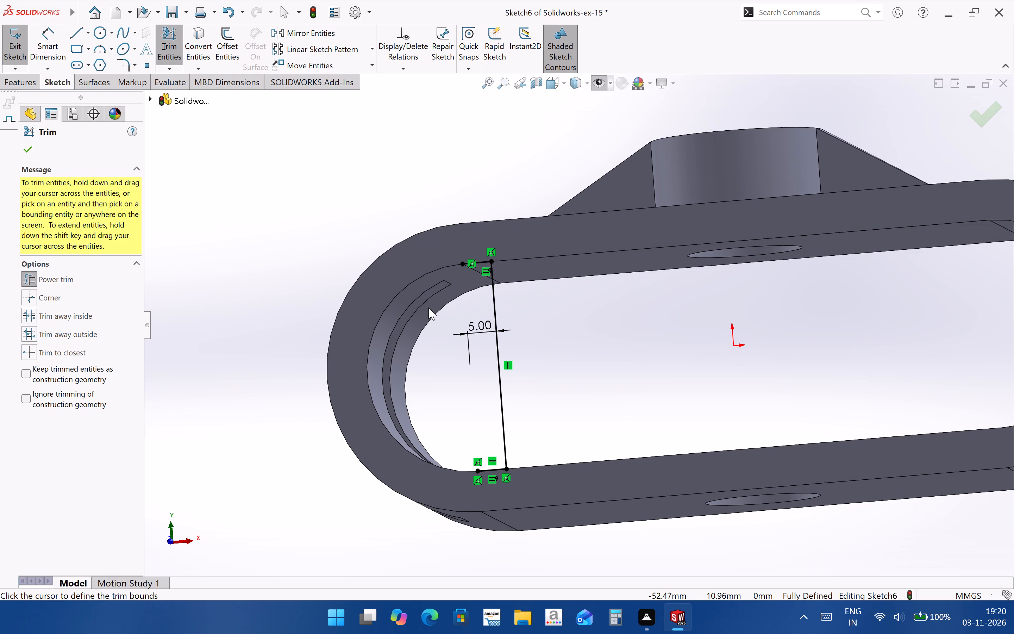
Convert the ring's left inner arc edge into the sketch to close the three-line profile.
click(195, 42)
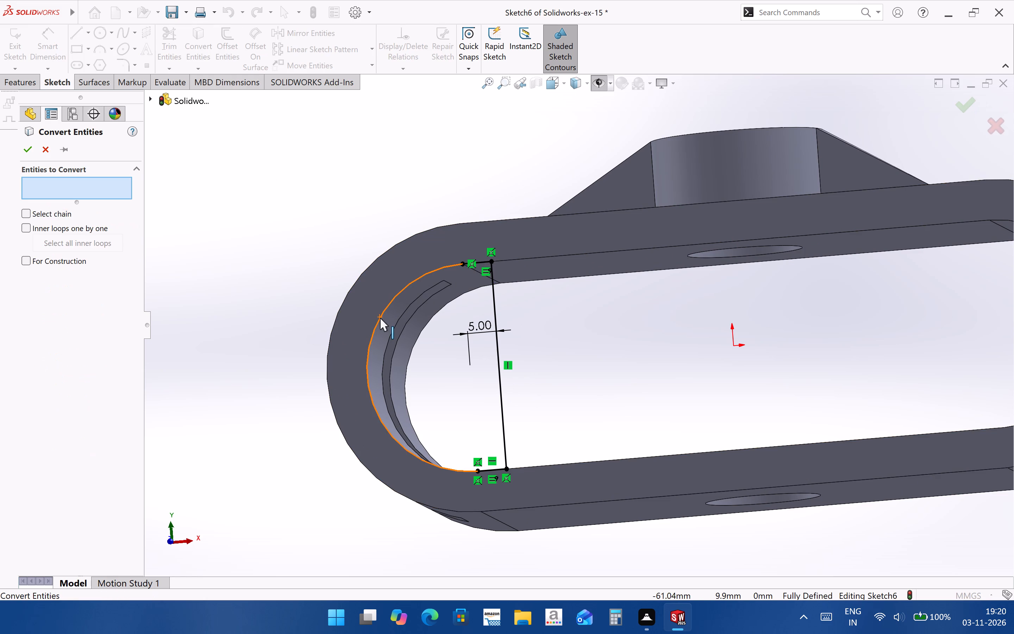
click(380, 318)
click(30, 151)
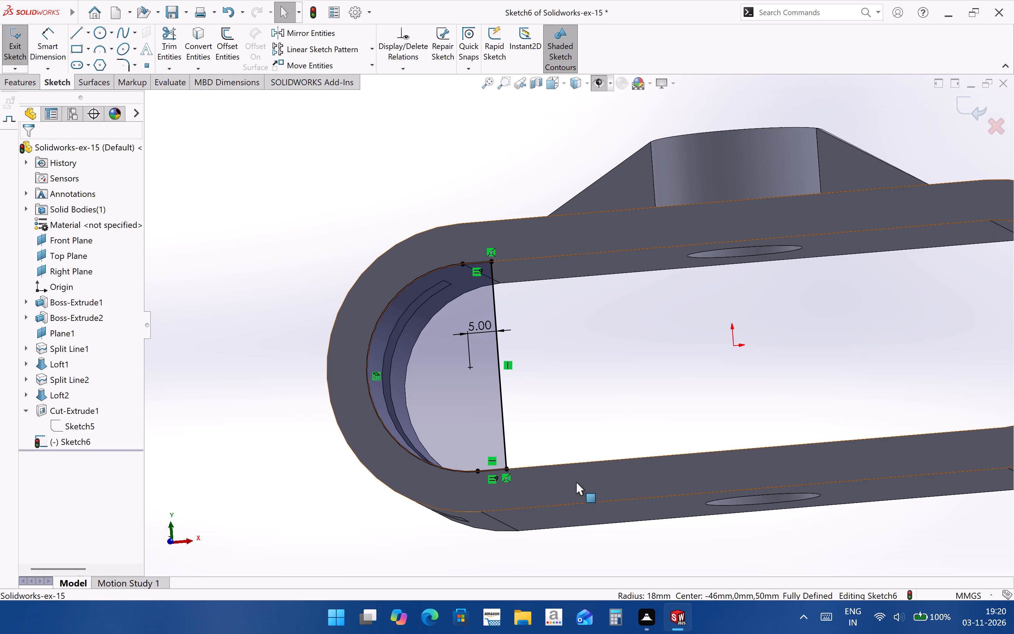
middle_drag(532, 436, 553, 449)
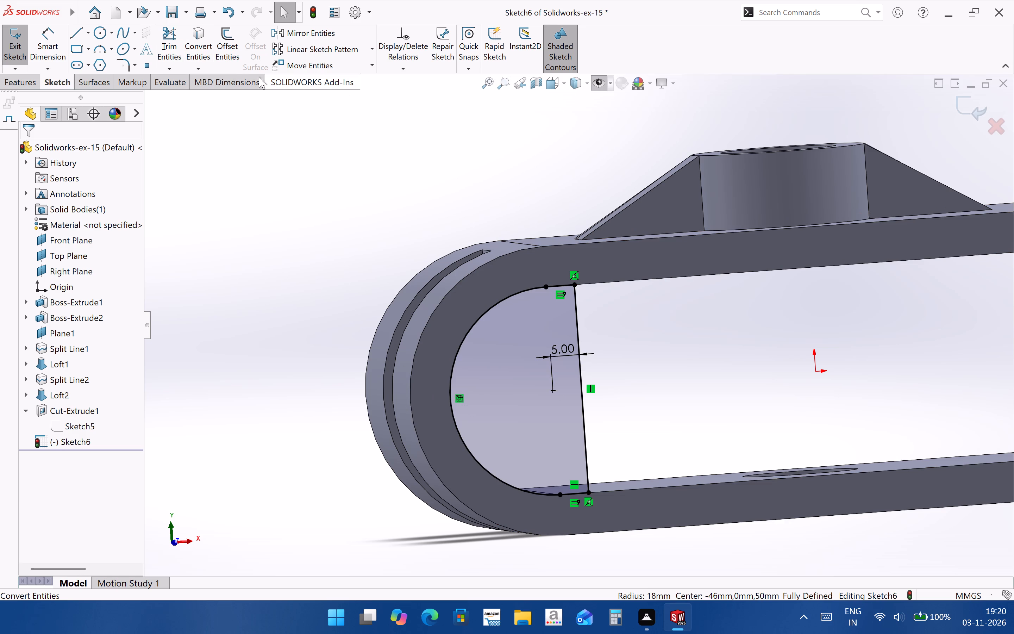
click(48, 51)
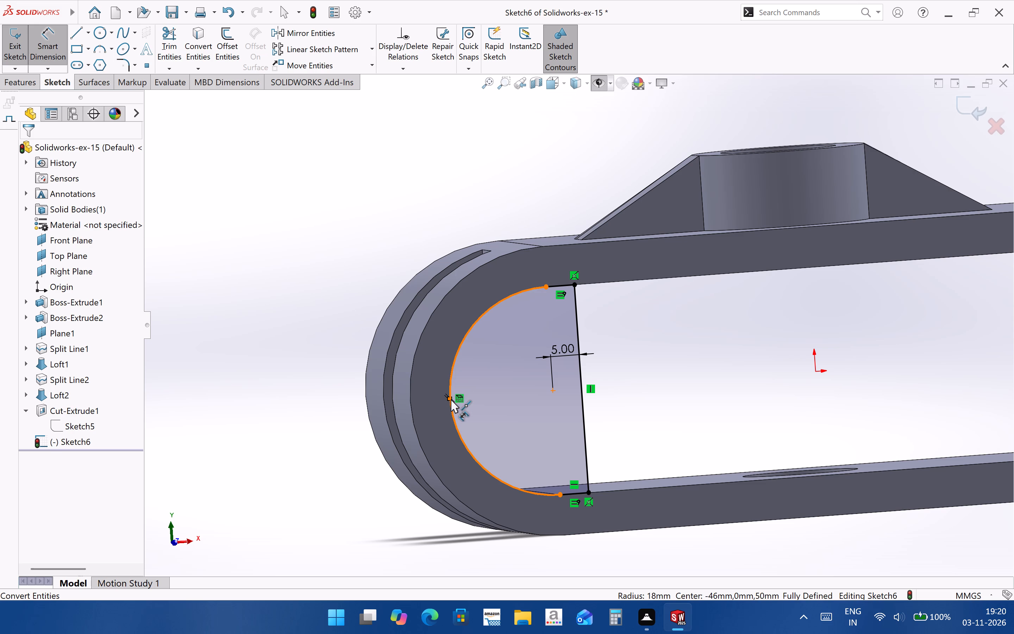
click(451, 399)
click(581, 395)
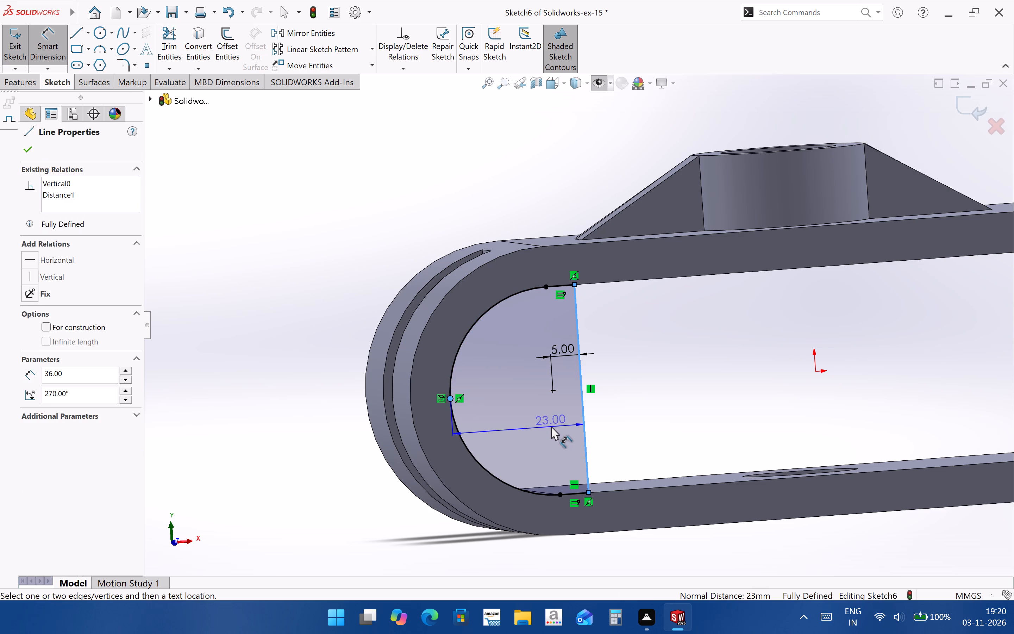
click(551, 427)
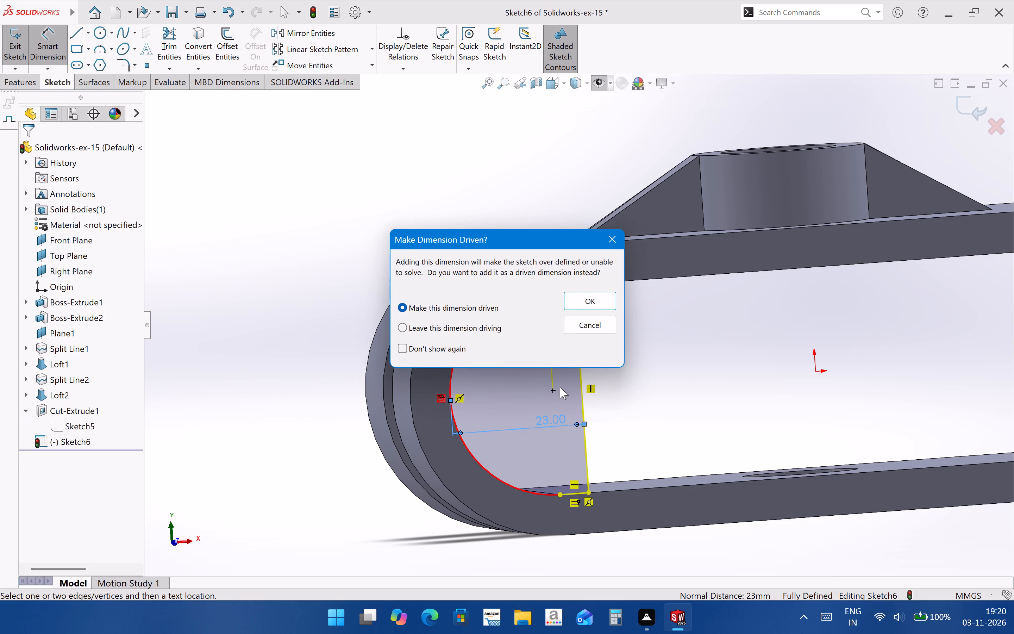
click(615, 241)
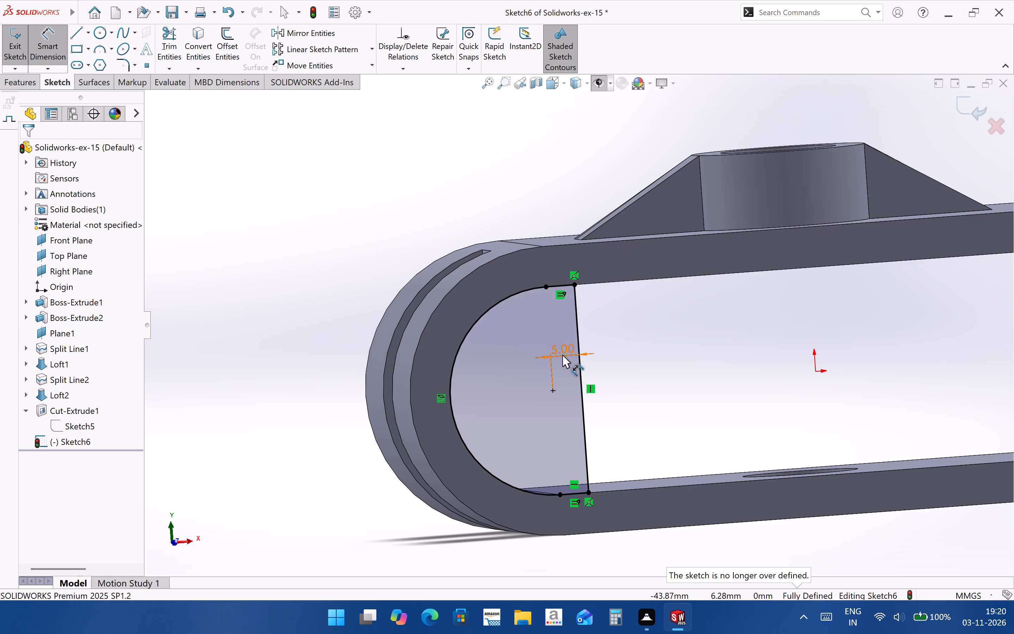
Delete the 5 mm dimension between the left inner arc's center and the vertical line.
click(562, 355)
key(Delete)
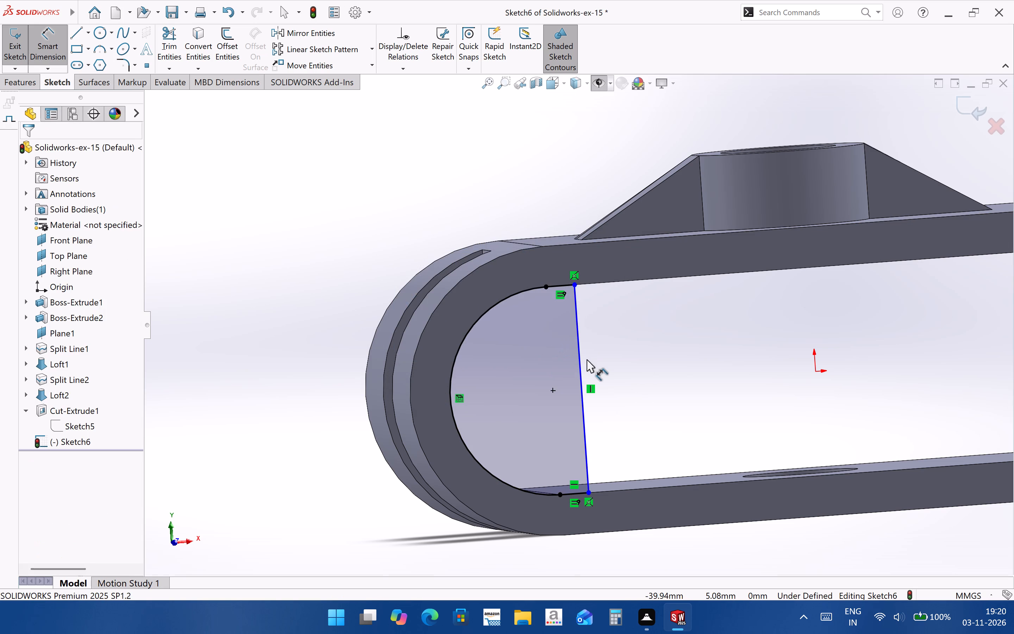
Dimension the vertical line to 30 mm from the midpoint of the left inner arc.
click(451, 398)
click(584, 407)
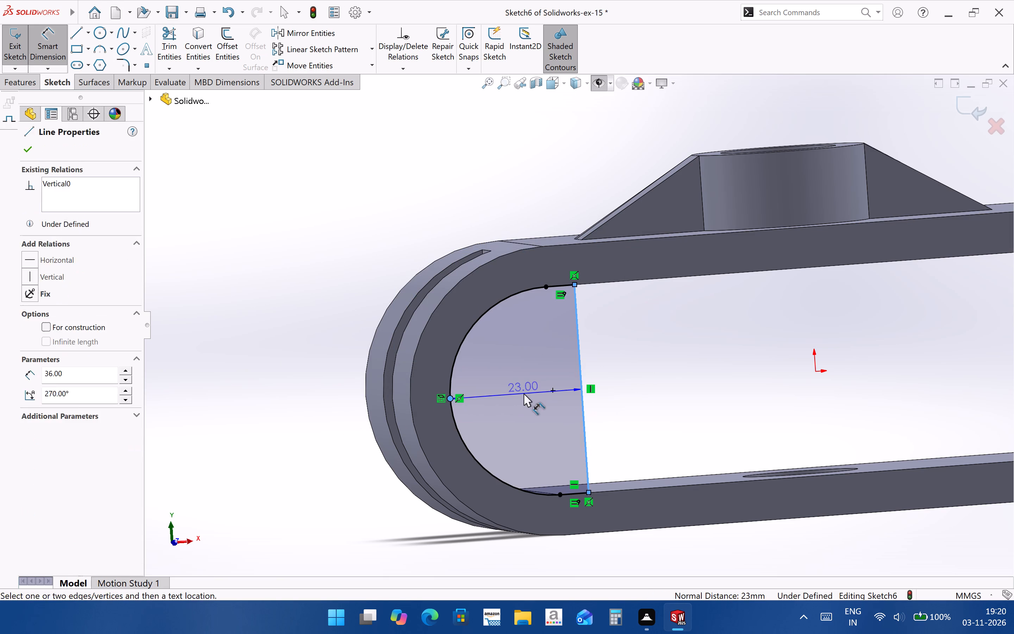
click(524, 393)
text(30)
key(Return)
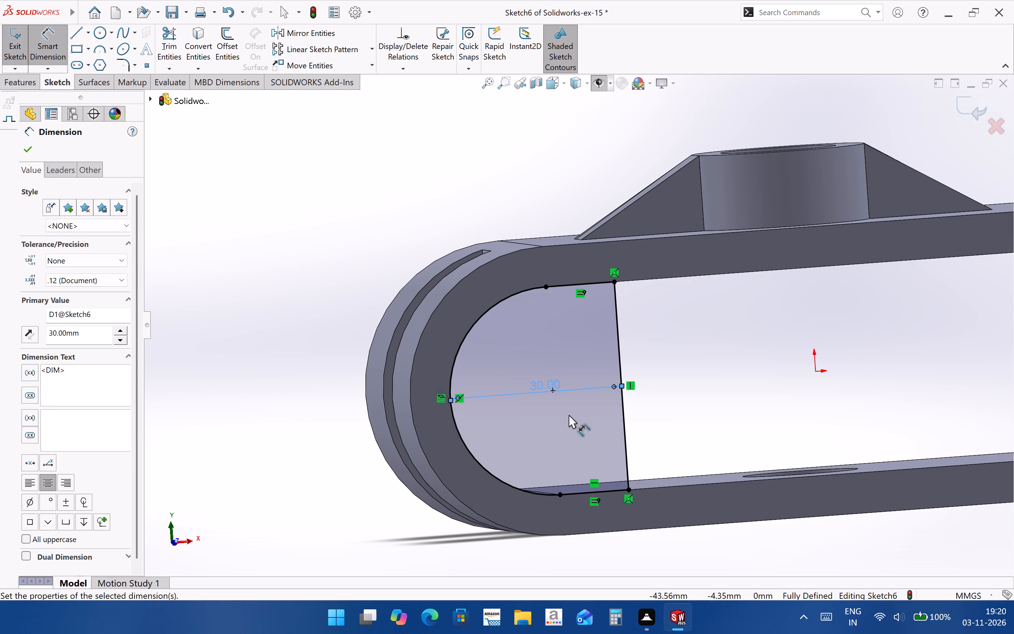
scroll(631, 400, up, 1)
middle_drag(597, 422, 591, 425)
click(604, 517)
middle_drag(528, 516, 493, 559)
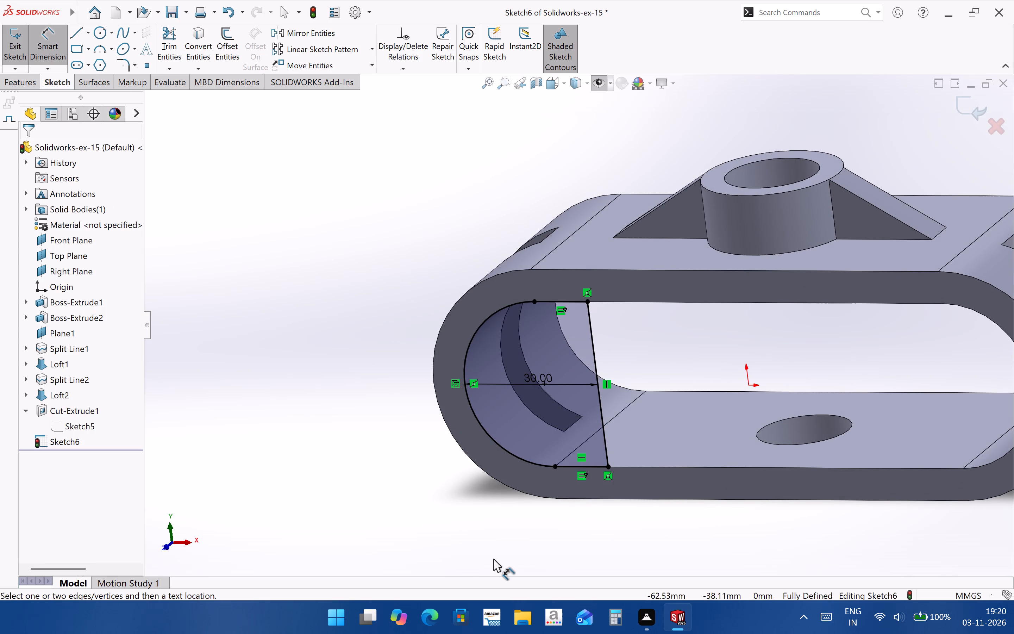
scroll(503, 480, up, 2)
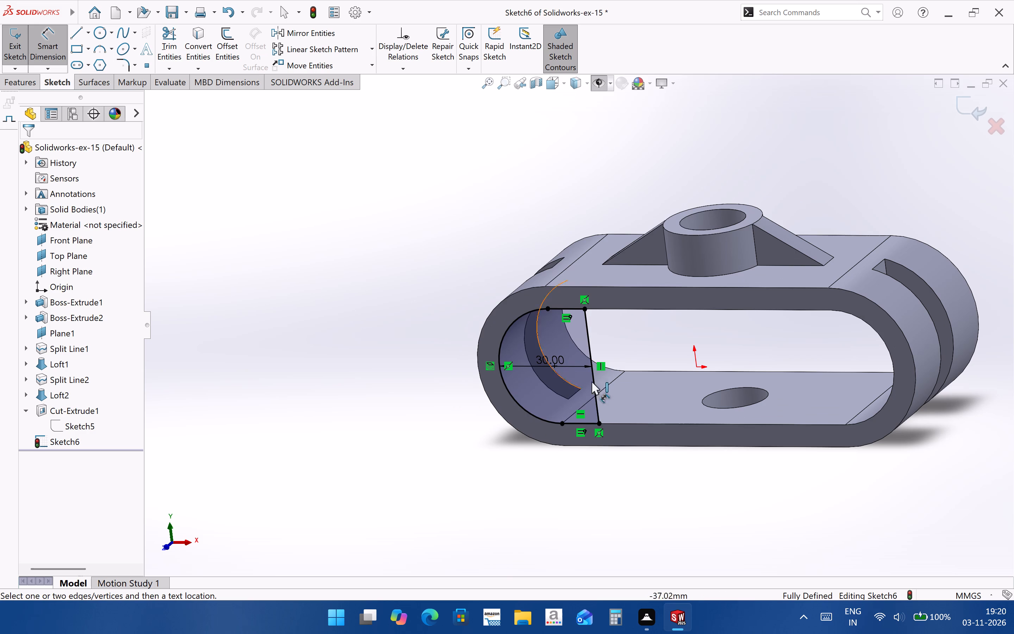
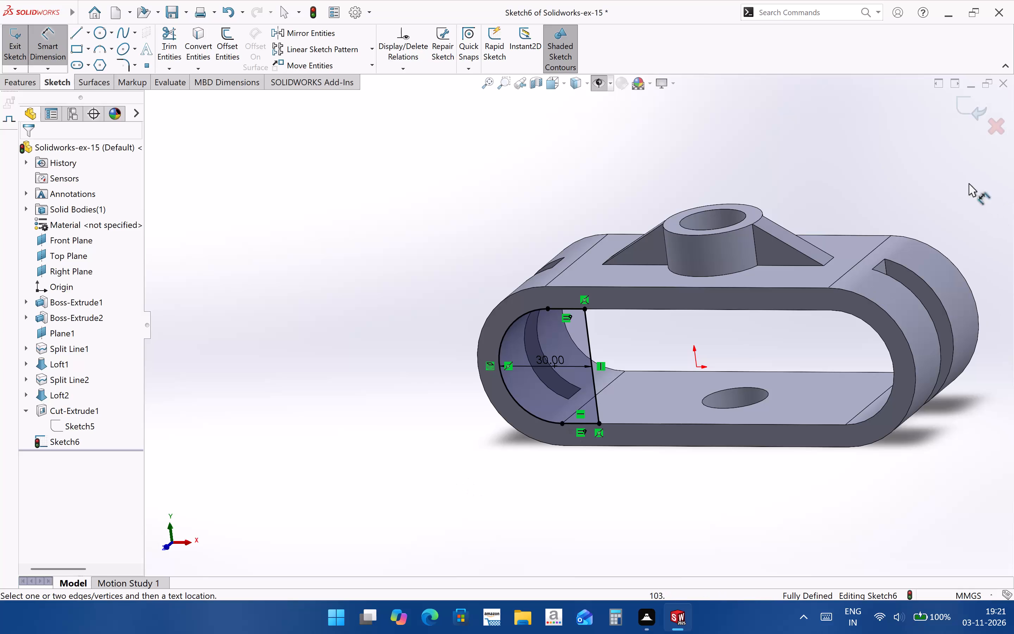
Exit the sketch on the ring's front face, discarding its changes.
click(982, 128)
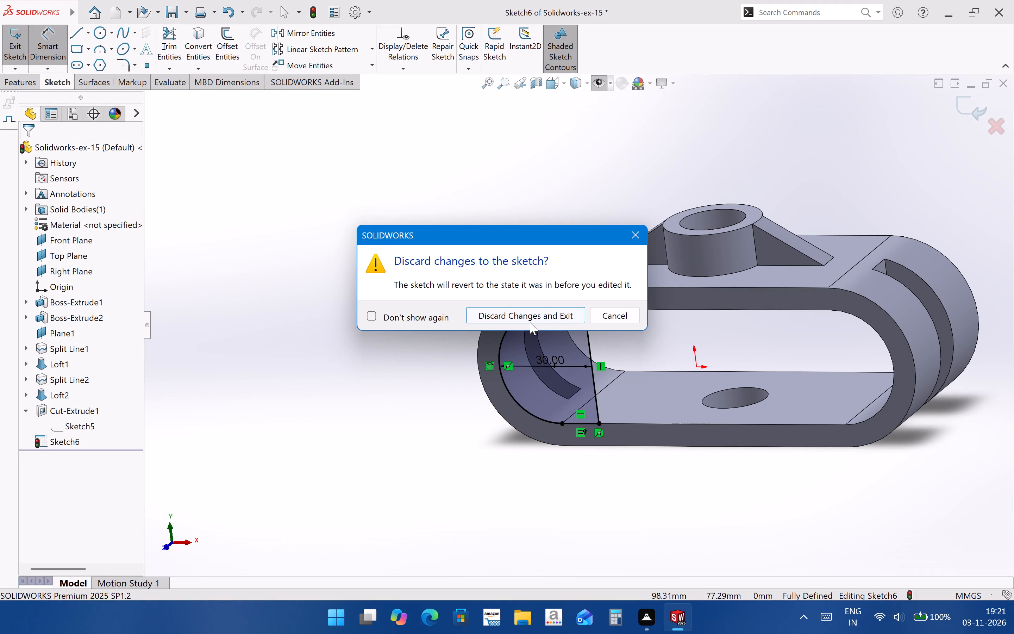
click(530, 322)
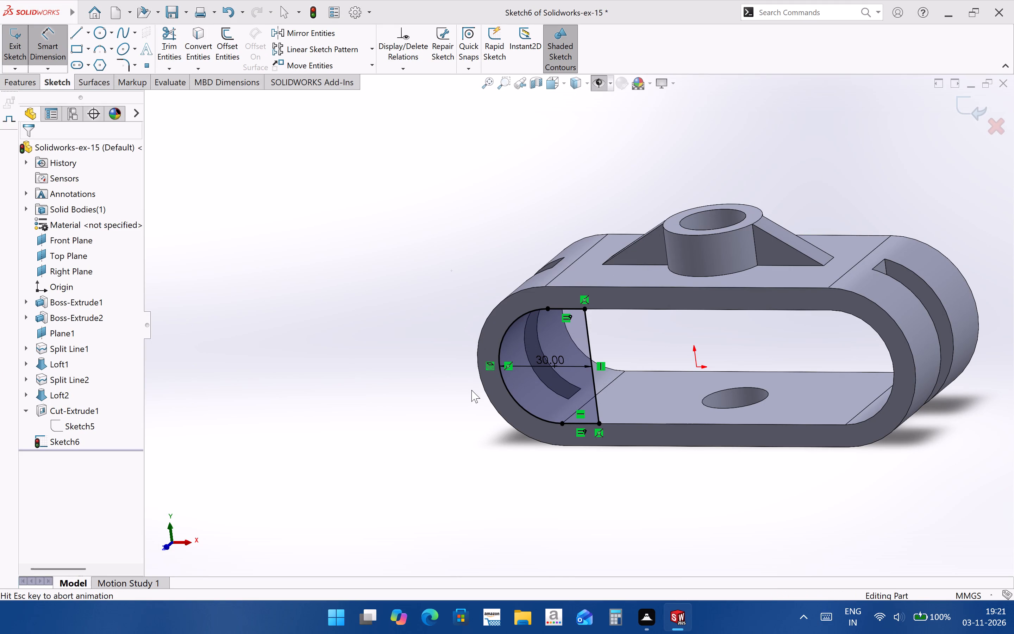
Create a reference plane offset 5 mm inward from the ring's front face, with the offset direction flipped.
scroll(471, 402, up, 2)
middle_drag(457, 405, 424, 450)
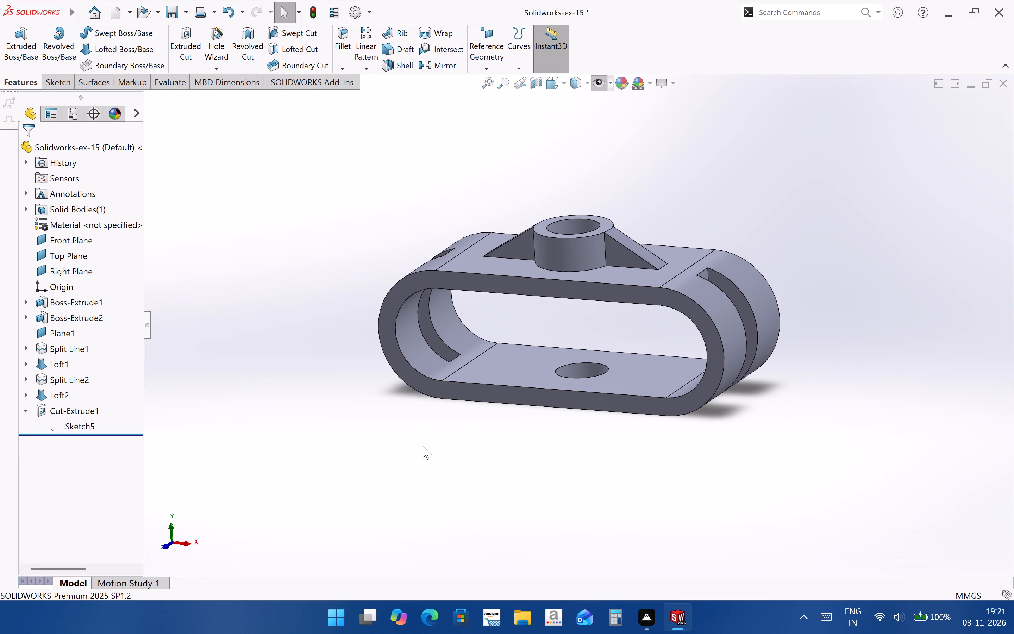
click(434, 390)
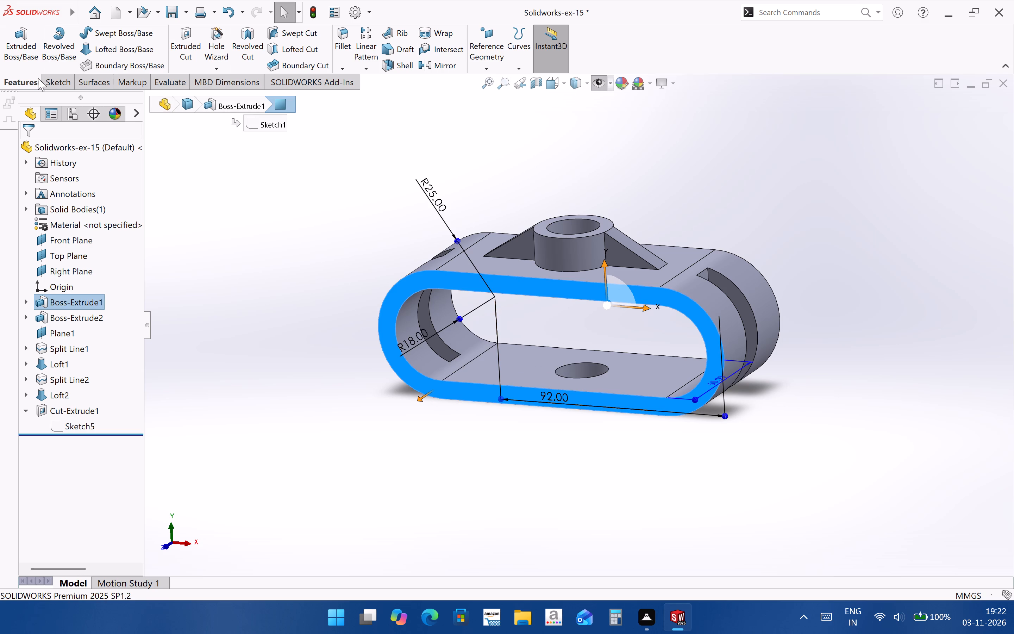
click(499, 71)
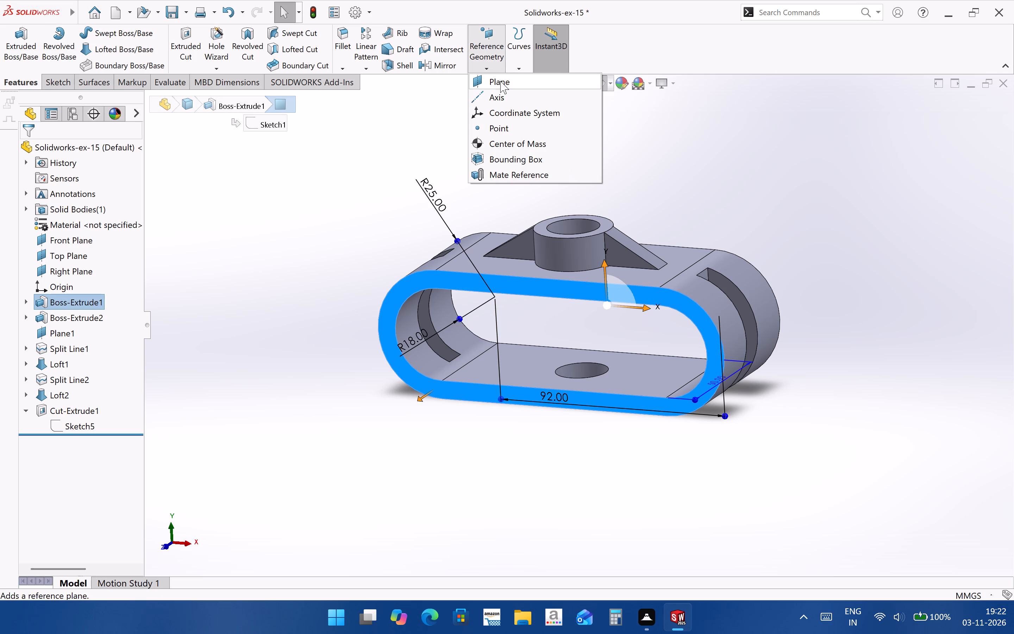
click(500, 81)
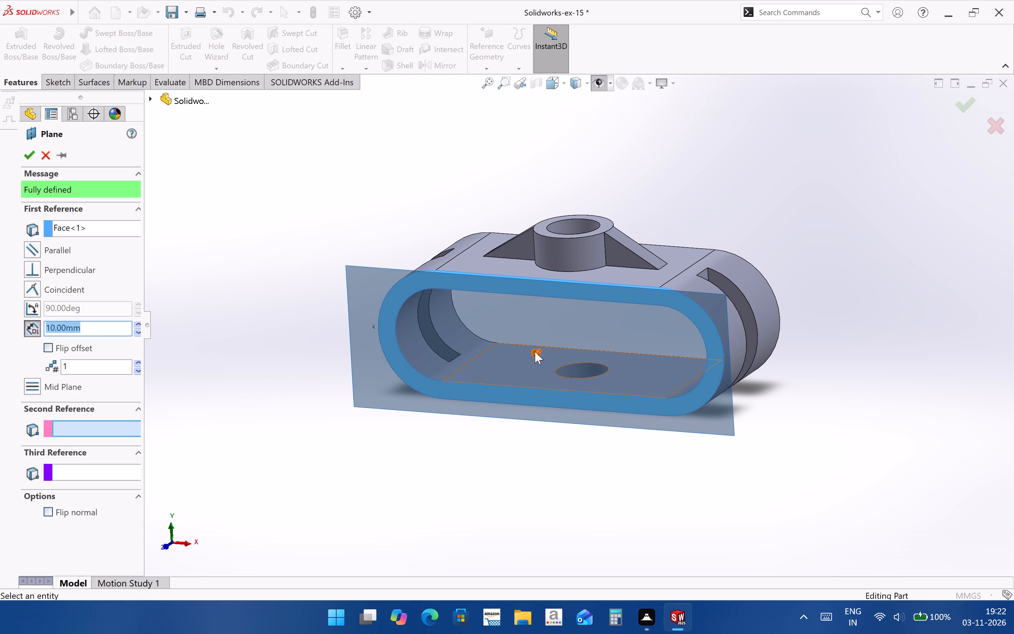
middle_drag(599, 419, 525, 443)
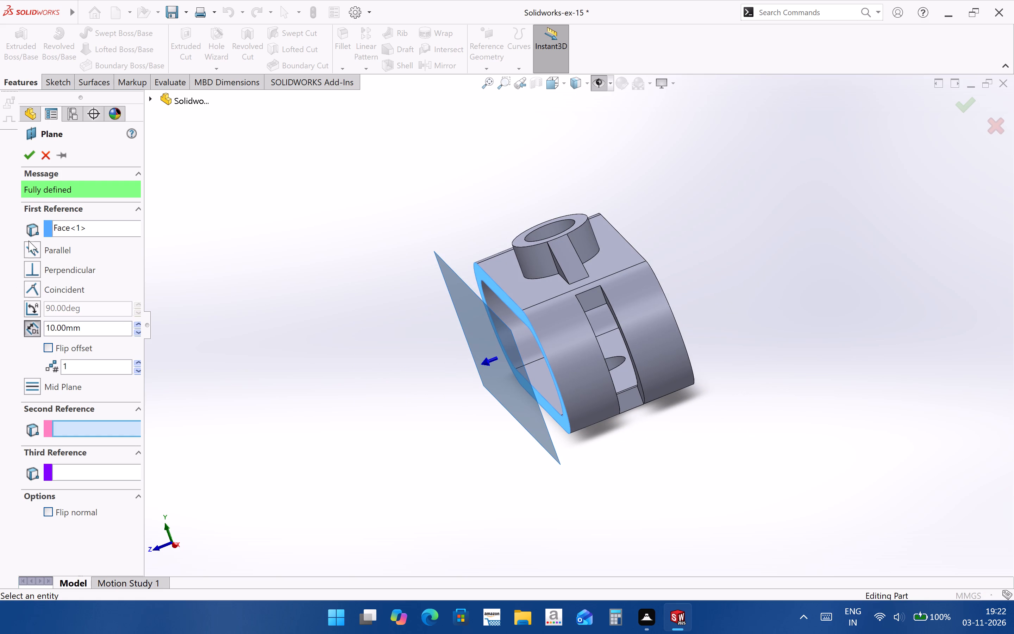
click(41, 349)
click(57, 347)
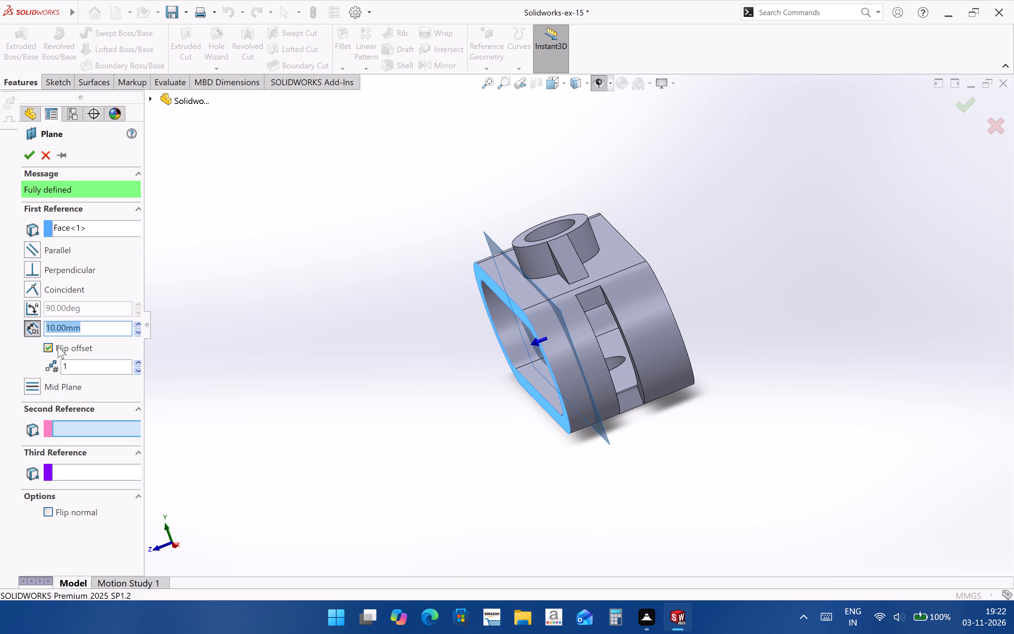
key(5)
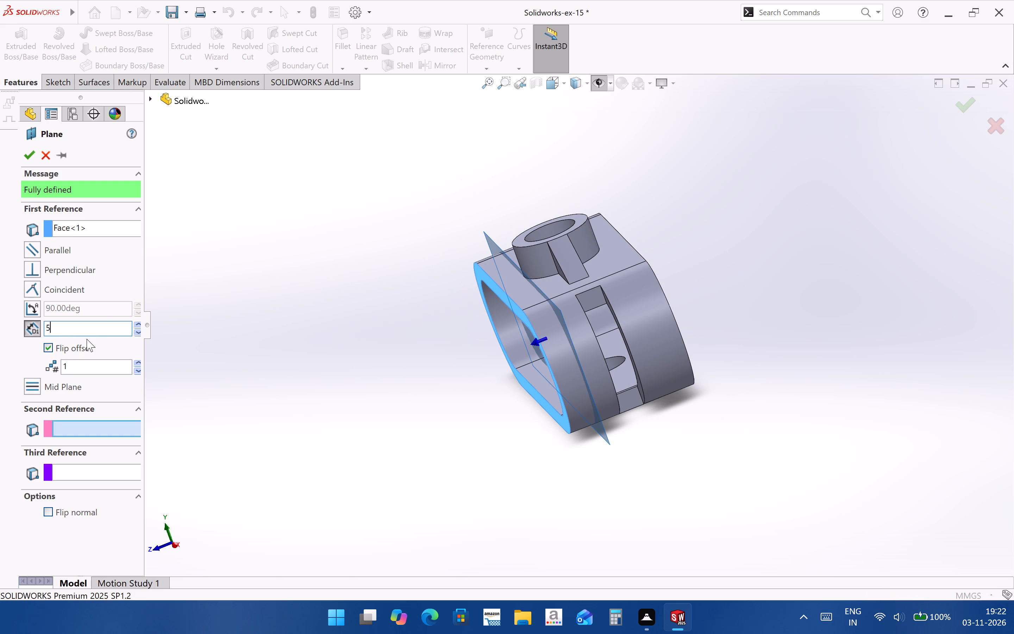
key(Return)
click(33, 151)
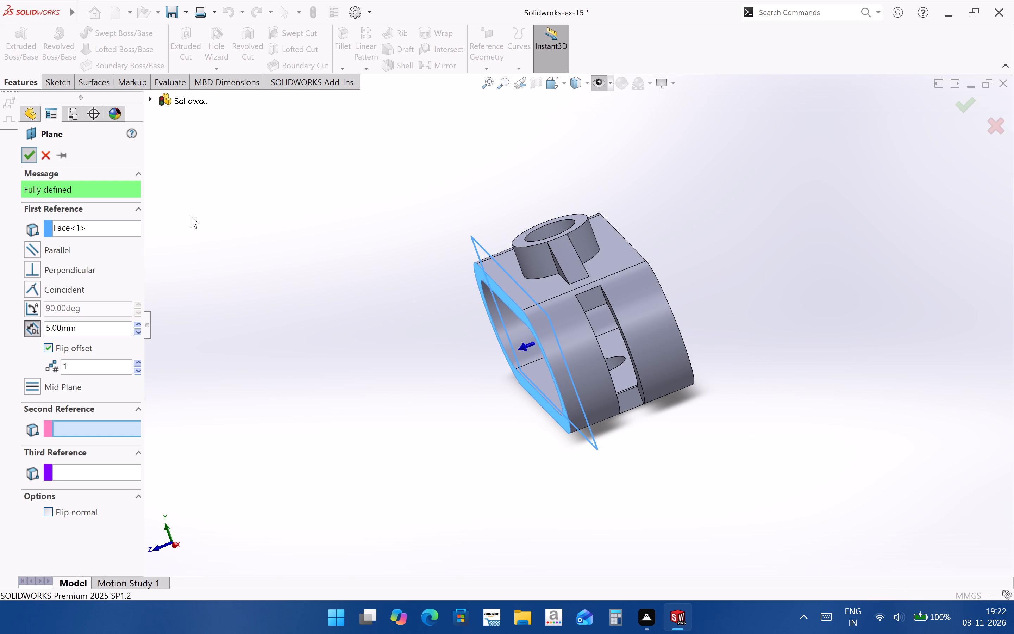
Start a sketch on the new offset plane and draw a horizontal centerline about 160 mm long through the origin.
middle_drag(520, 485, 584, 473)
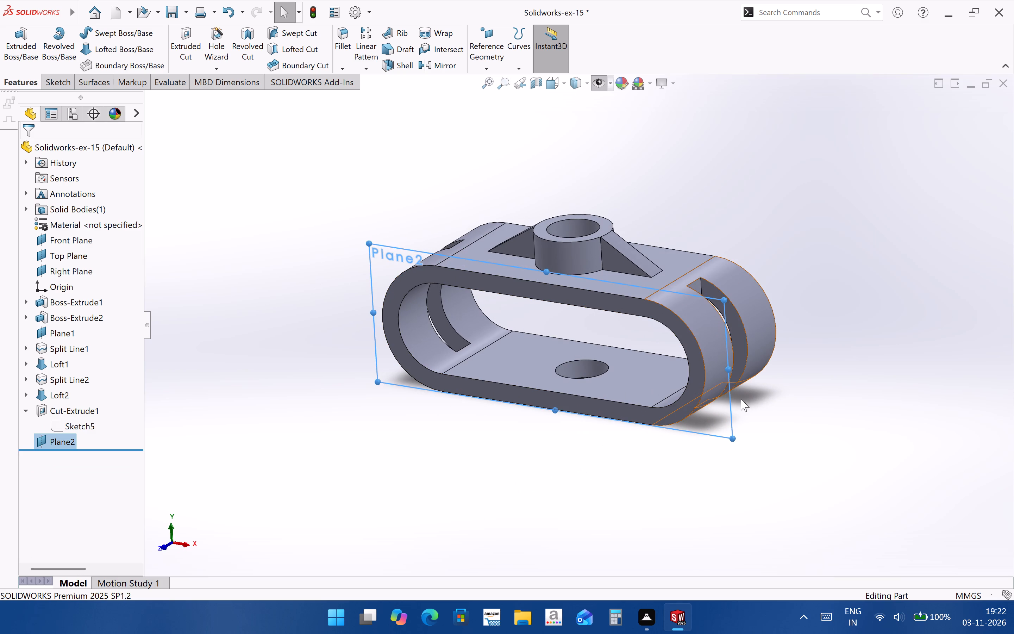
key(ctrl+8)
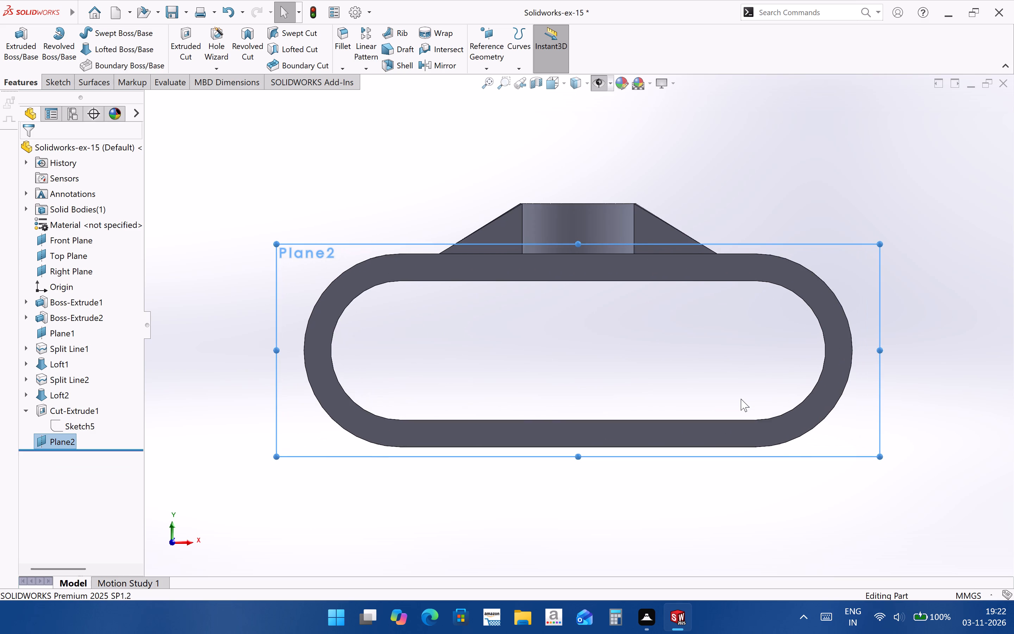
scroll(741, 394, up, 3)
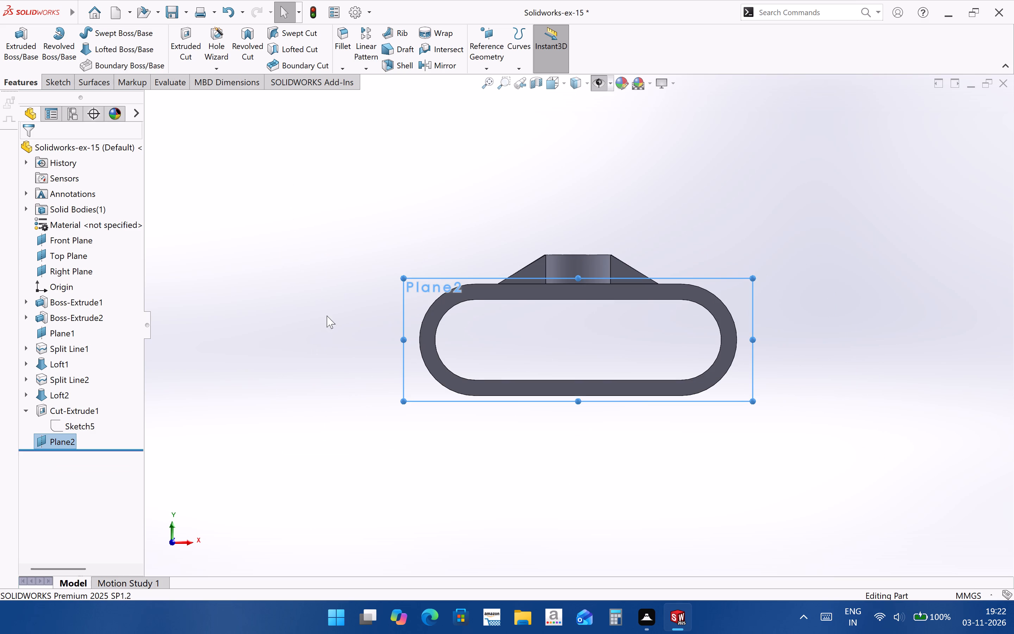
click(68, 442)
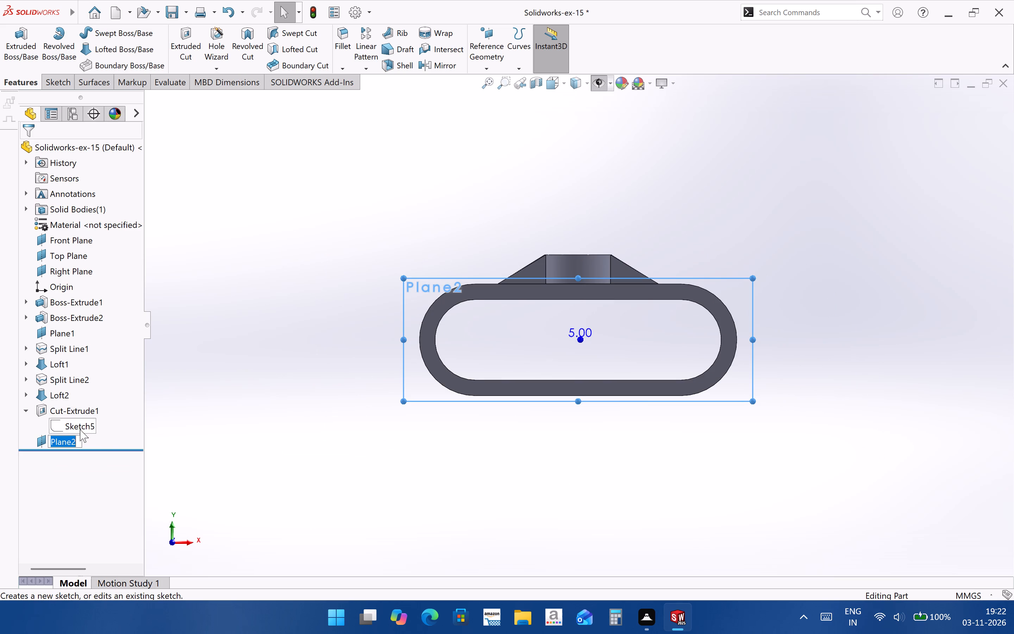
click(338, 443)
click(67, 438)
click(72, 431)
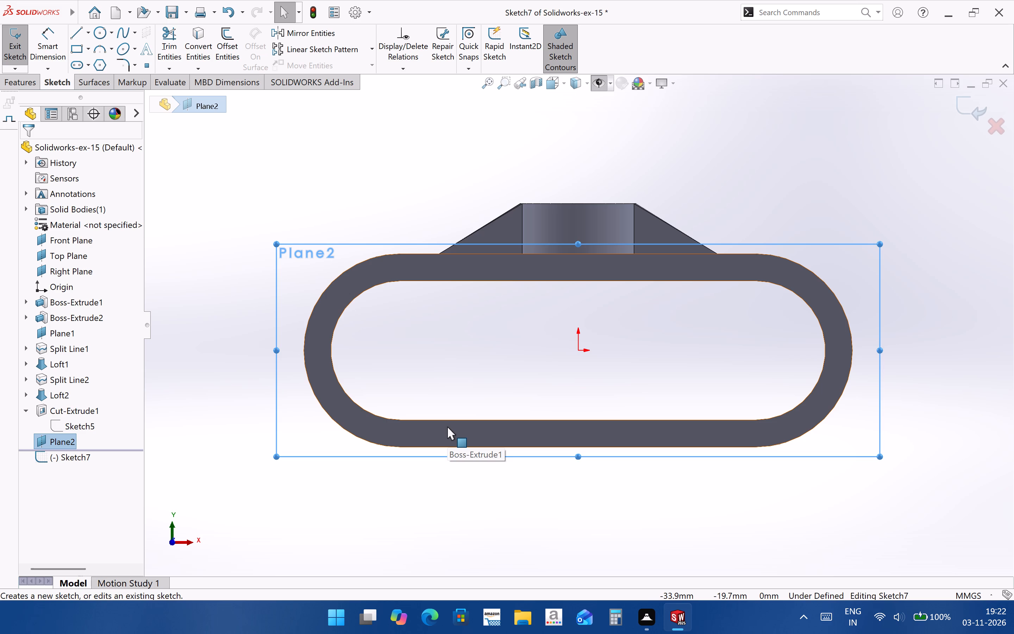
click(91, 32)
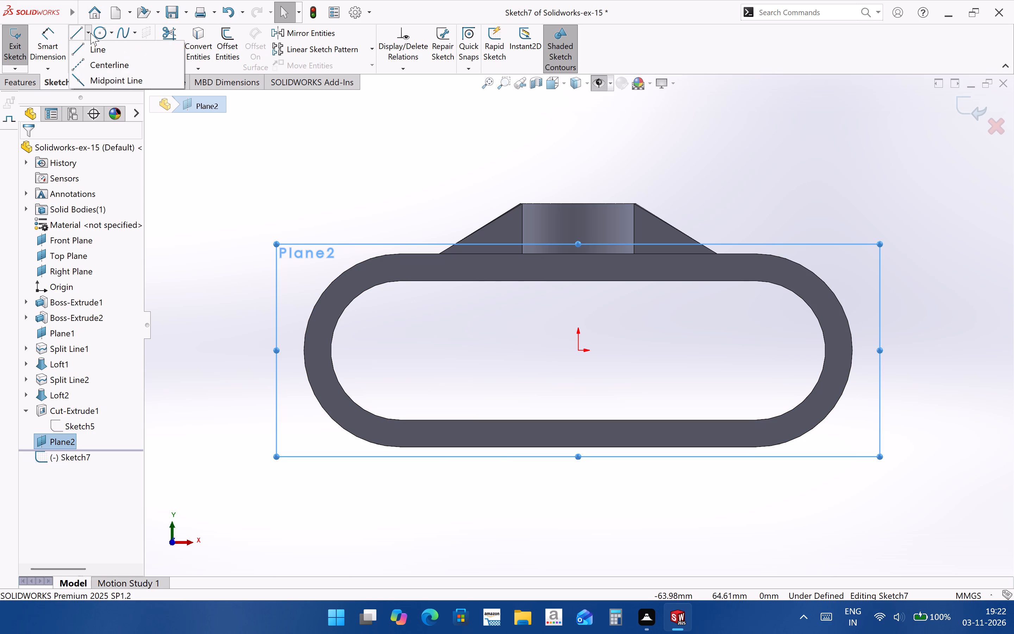
click(113, 63)
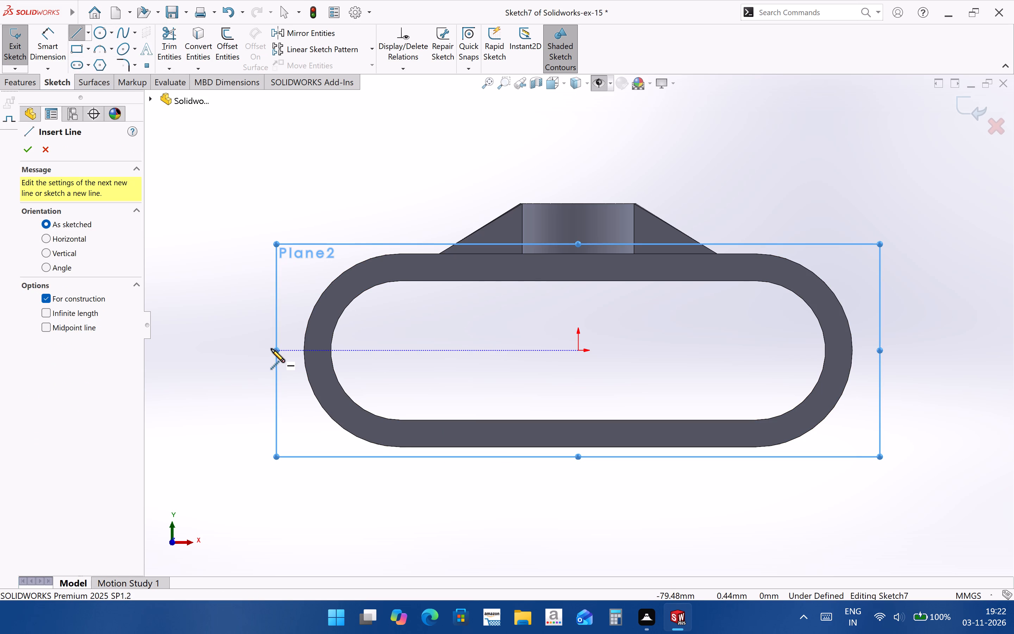
click(257, 349)
click(875, 349)
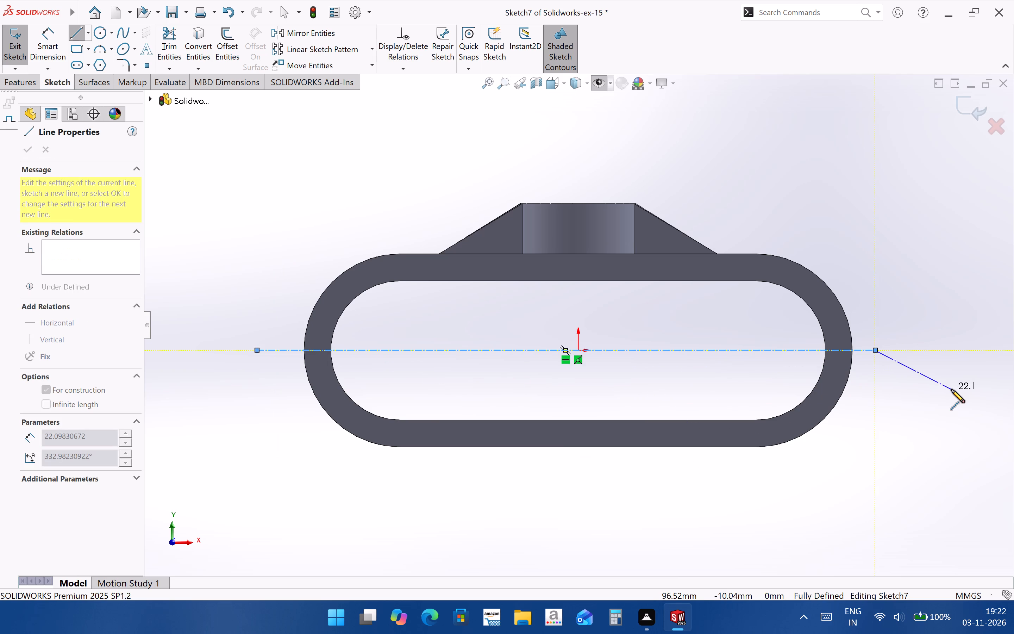
key(Escape)
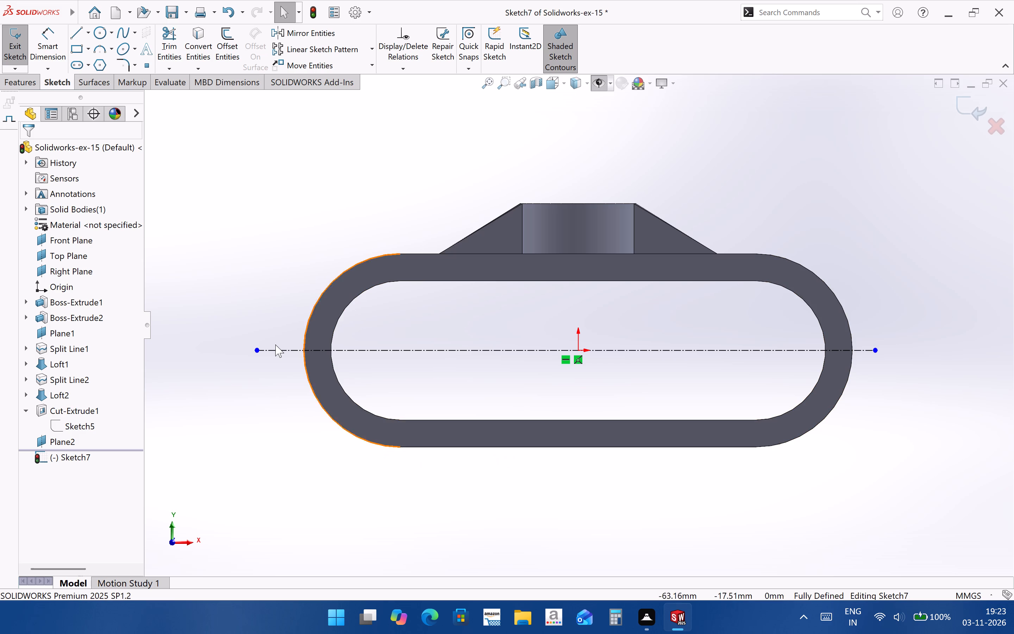
click(89, 38)
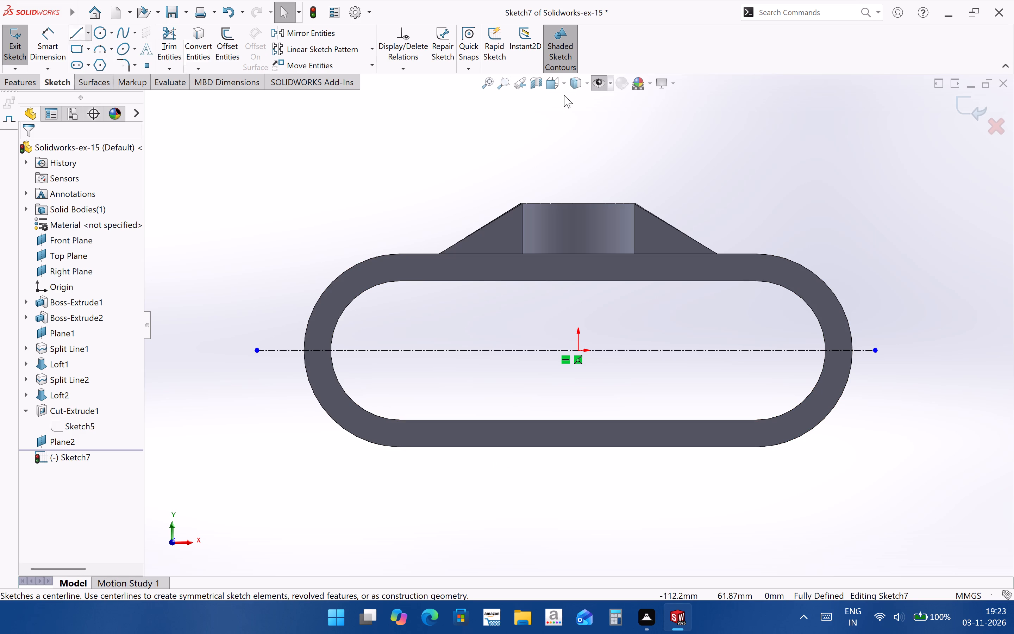
click(914, 204)
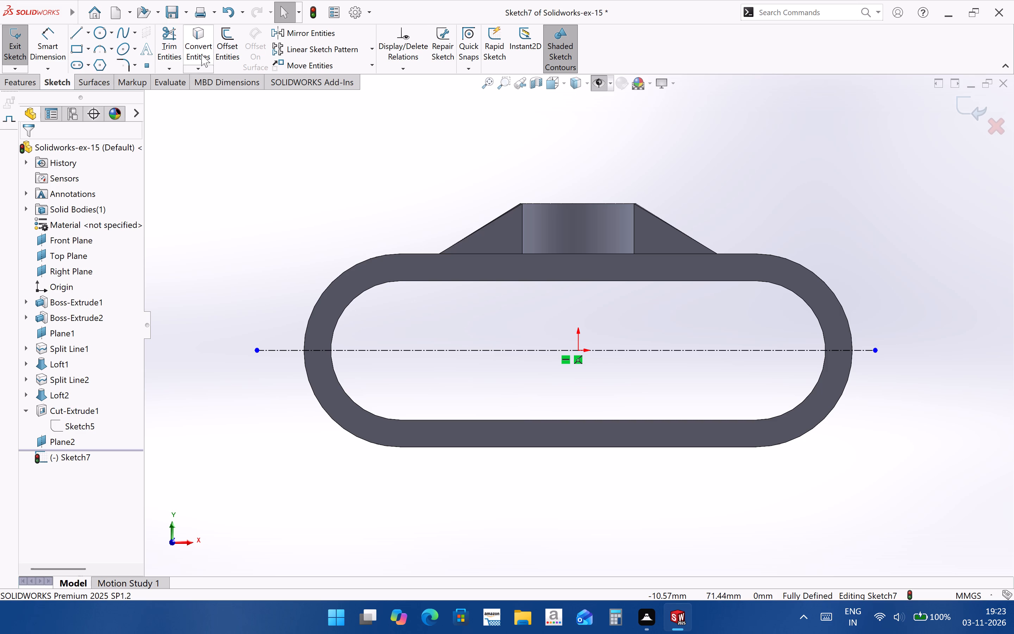
Convert the ring's left inner arc edge into the sketch.
click(203, 45)
click(356, 297)
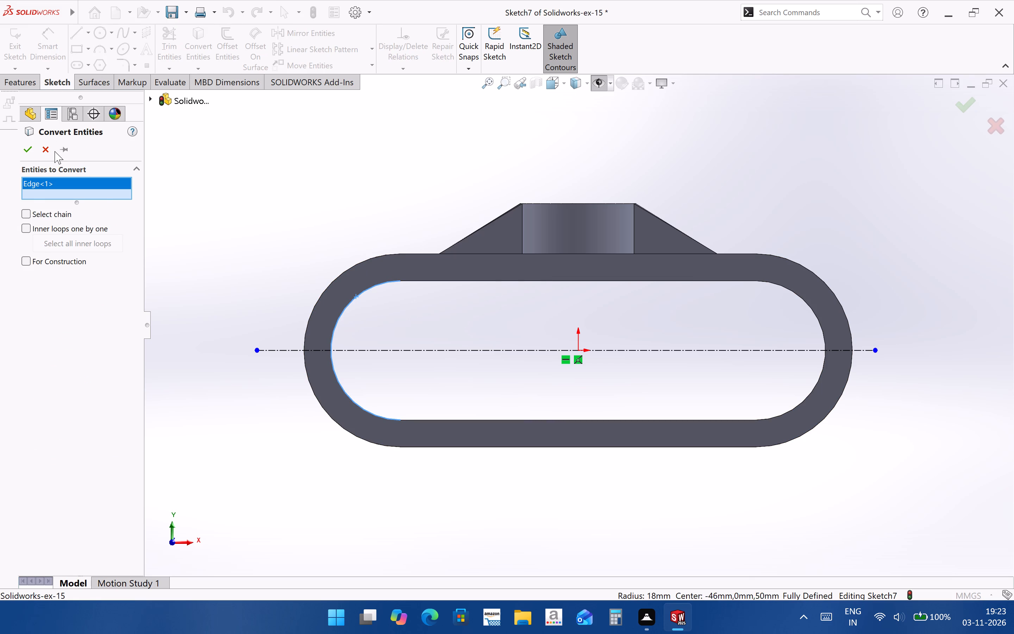
click(26, 150)
Close the converted arc with two horizontal lines about 10.6 mm long from its endpoints, joined by a vertical line.
click(74, 33)
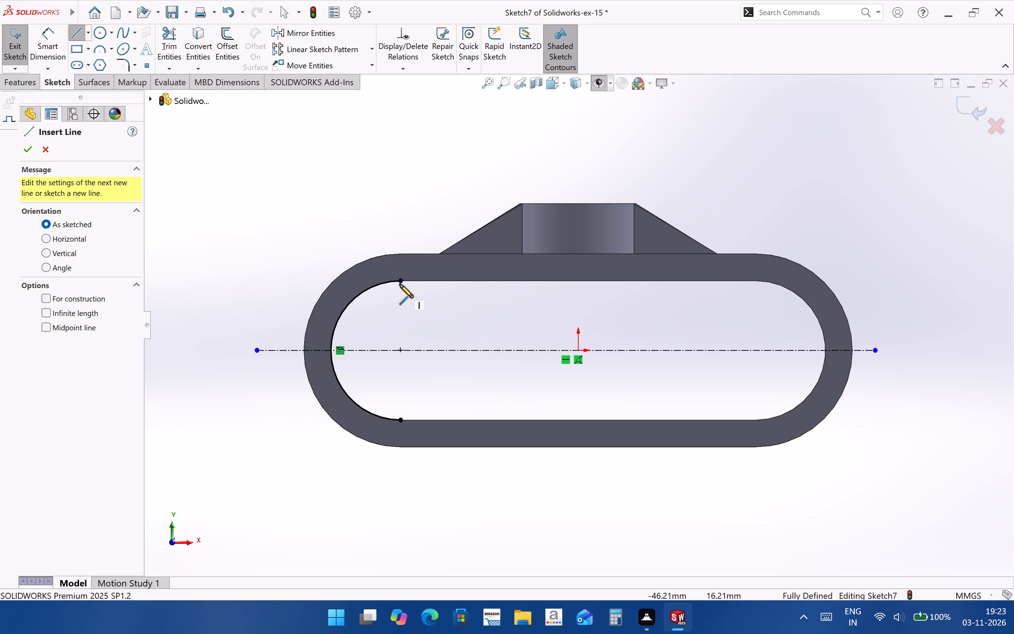
click(400, 281)
click(442, 280)
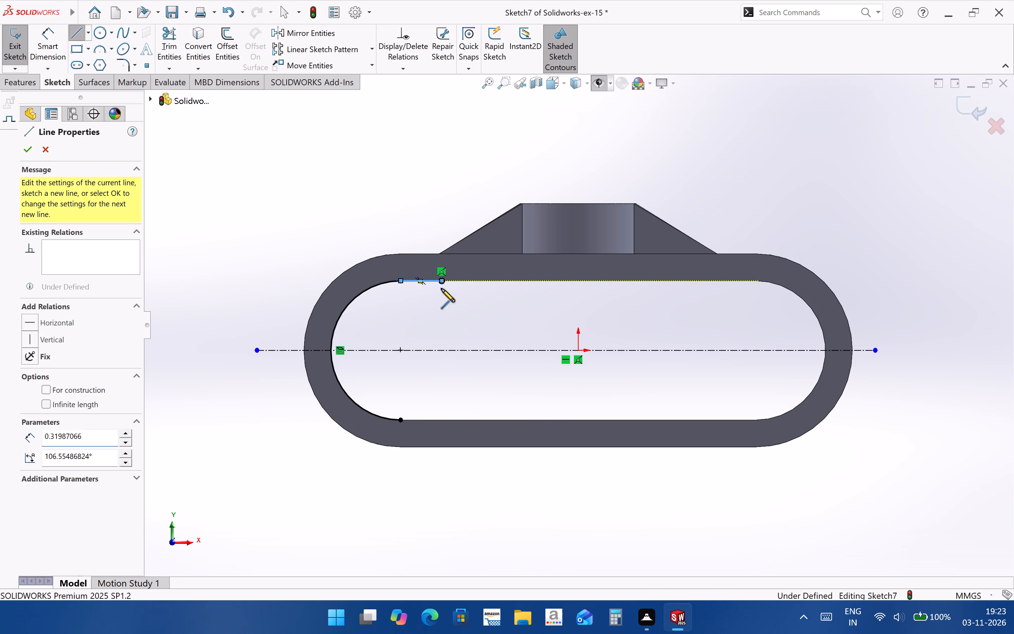
click(440, 420)
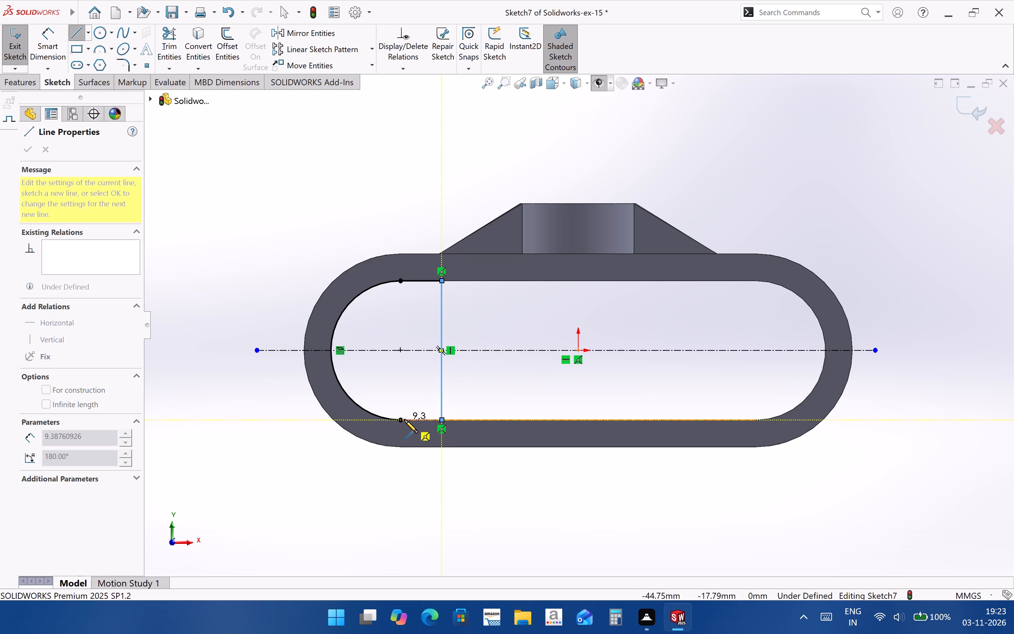
click(401, 421)
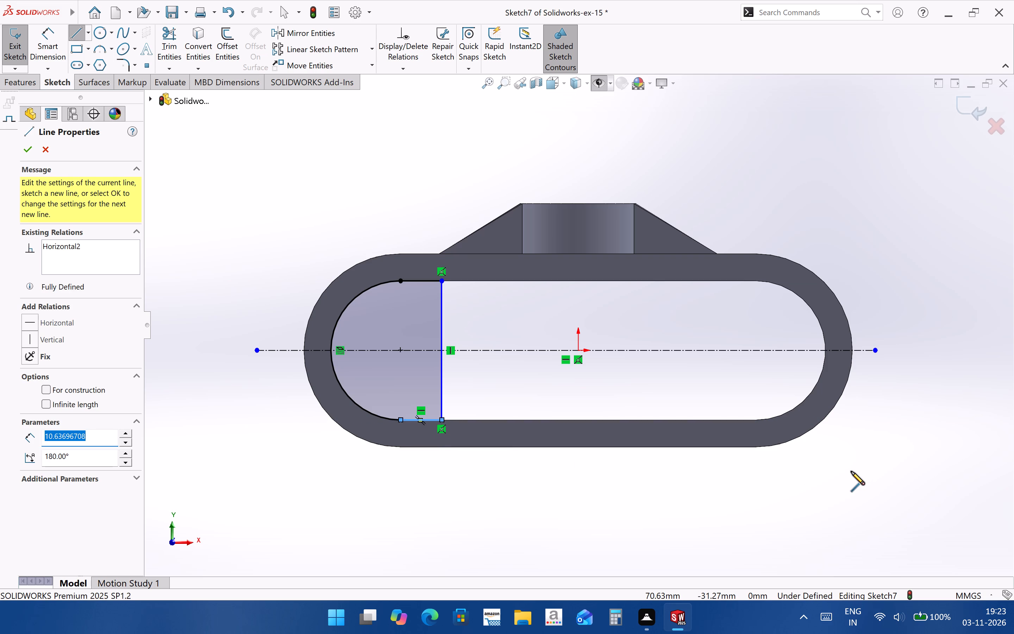
scroll(514, 406, down, 1)
key(Escape)
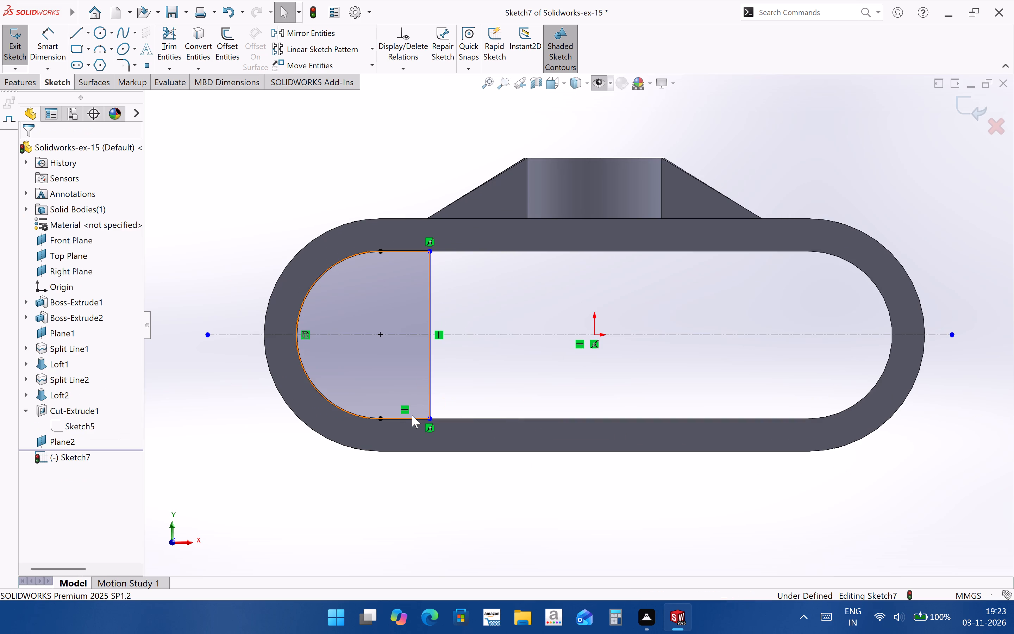
Apply an Equal relation between the upper and lower horizontal lines of the profile.
click(416, 418)
ctrl+click(415, 252)
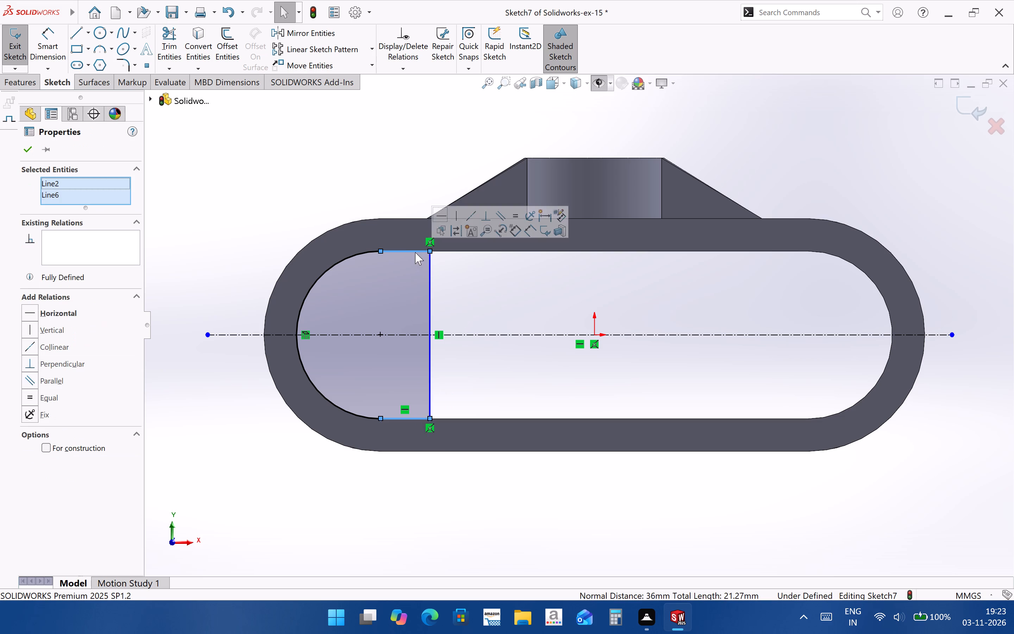
click(51, 395)
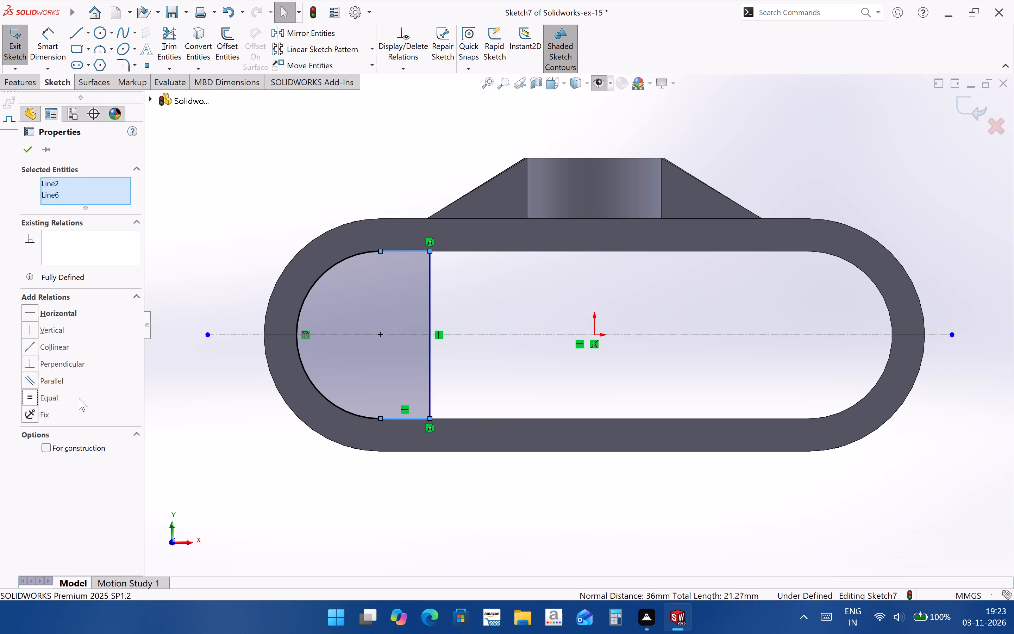
click(530, 489)
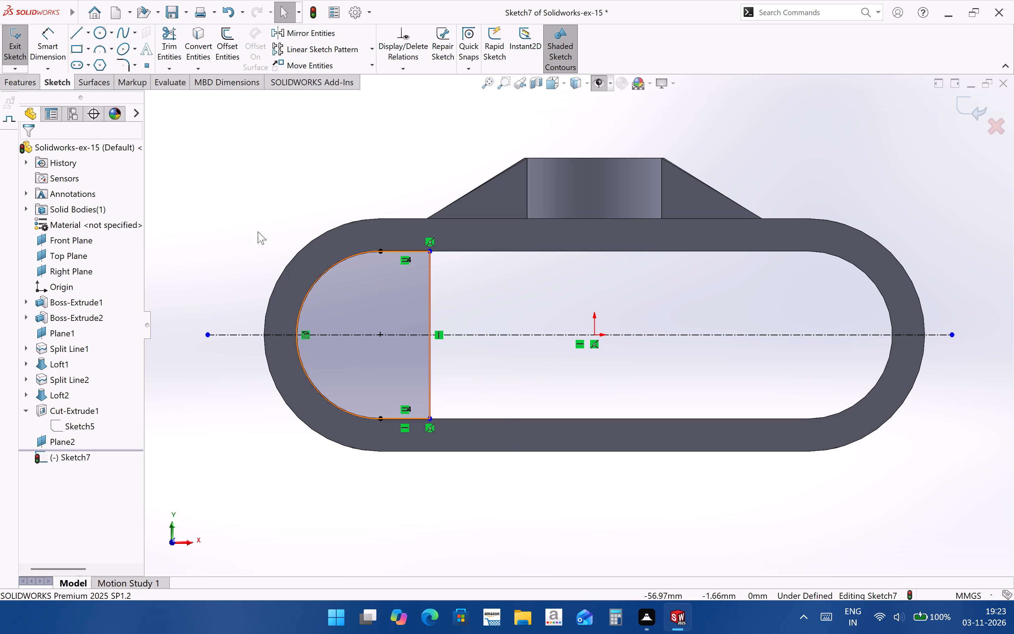
Dimension the vertical line to 30 mm from the midpoint of the left inner arc.
click(48, 58)
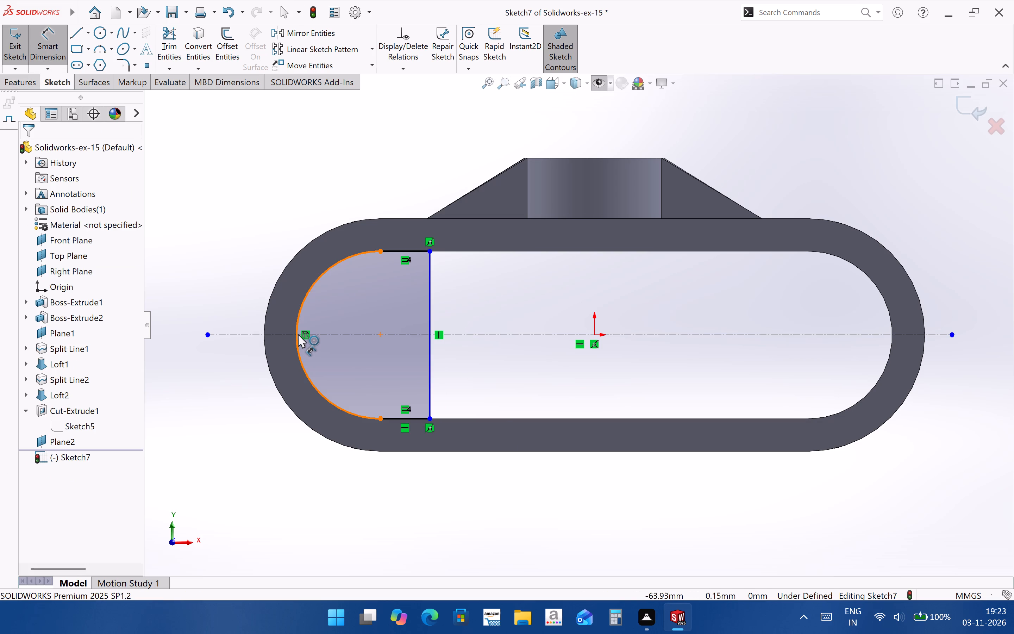
click(296, 335)
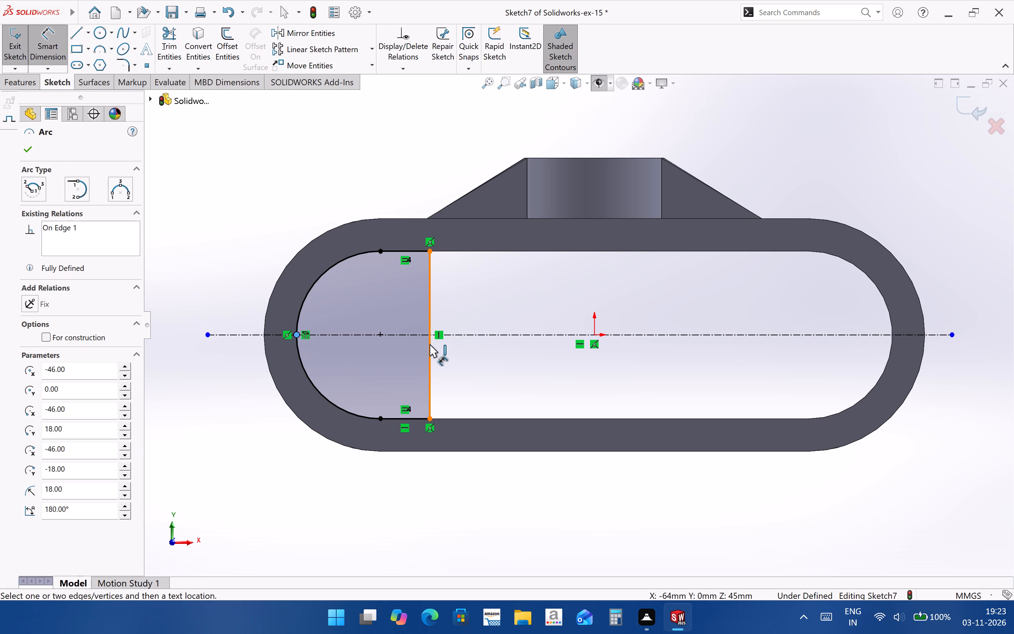
ctrl+click(430, 344)
click(387, 342)
text(30)
key(Return)
Extrude the closed profile at the ring's left inner arc 10 mm using the Mid Plane end condition.
scroll(525, 327, up, 2)
middle_drag(515, 352, 520, 376)
middle_drag(508, 377, 497, 422)
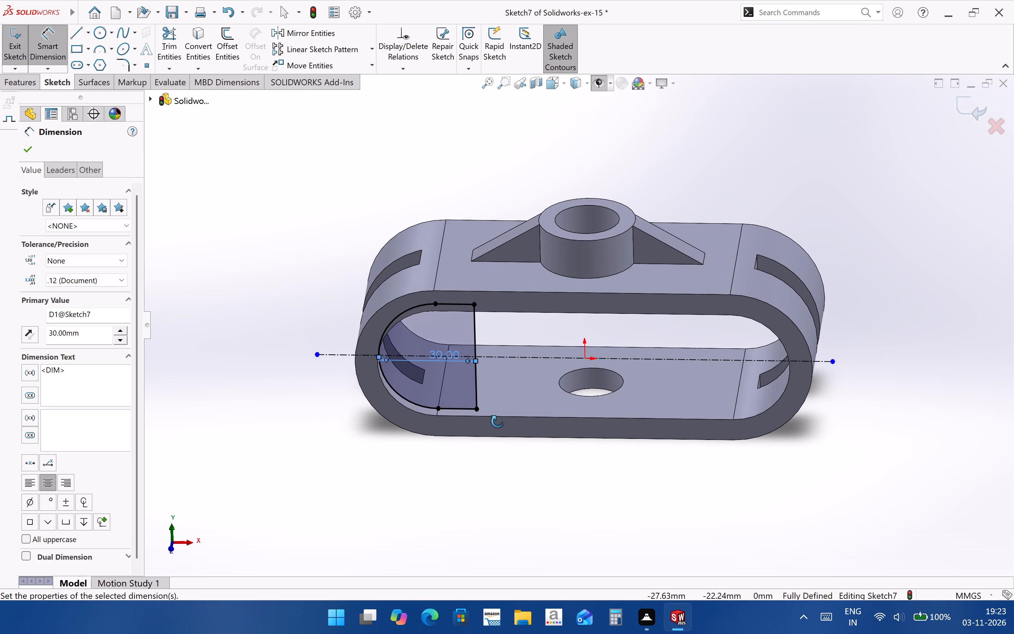
middle_drag(497, 422, 498, 413)
click(29, 83)
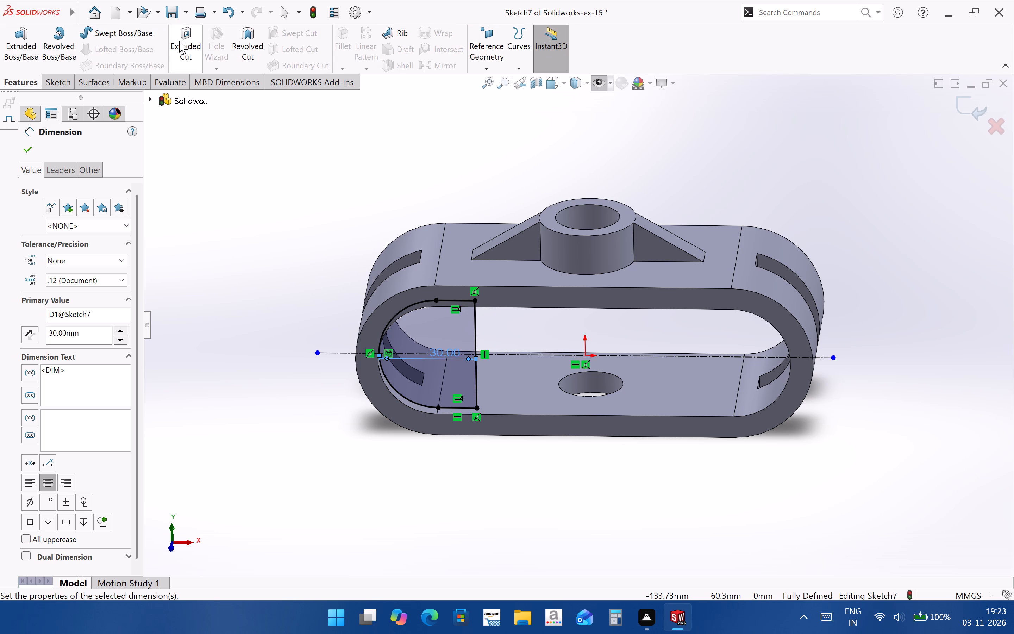
click(24, 30)
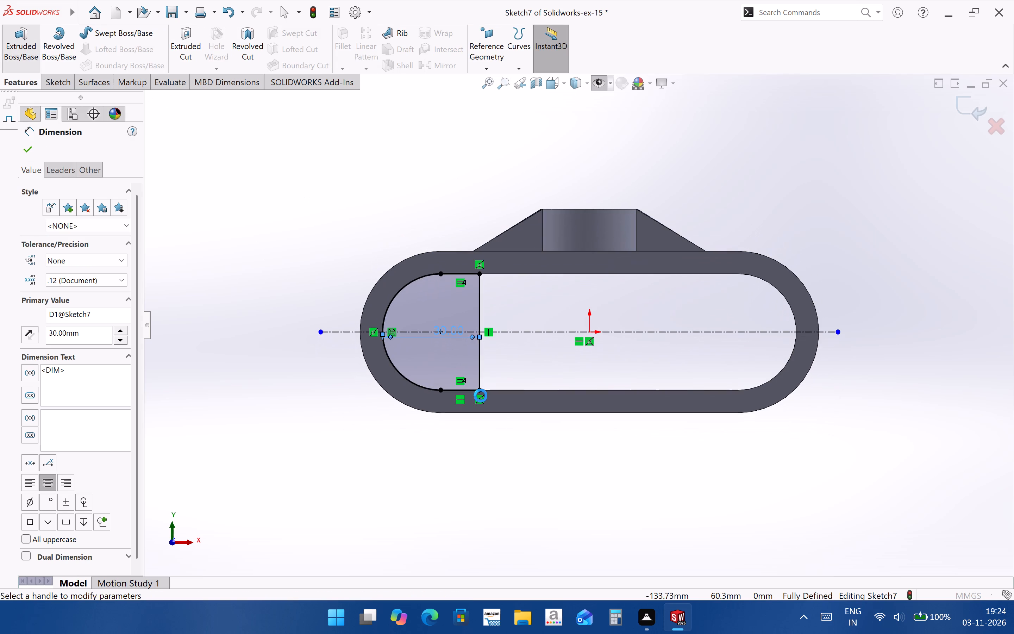
middle_drag(487, 393, 403, 459)
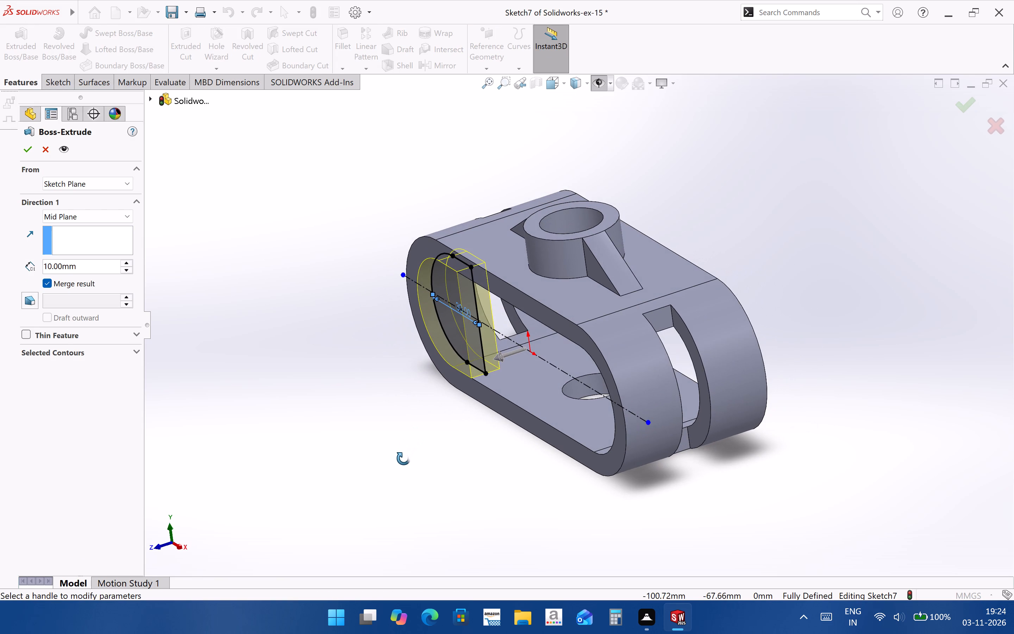
middle_drag(403, 459, 393, 479)
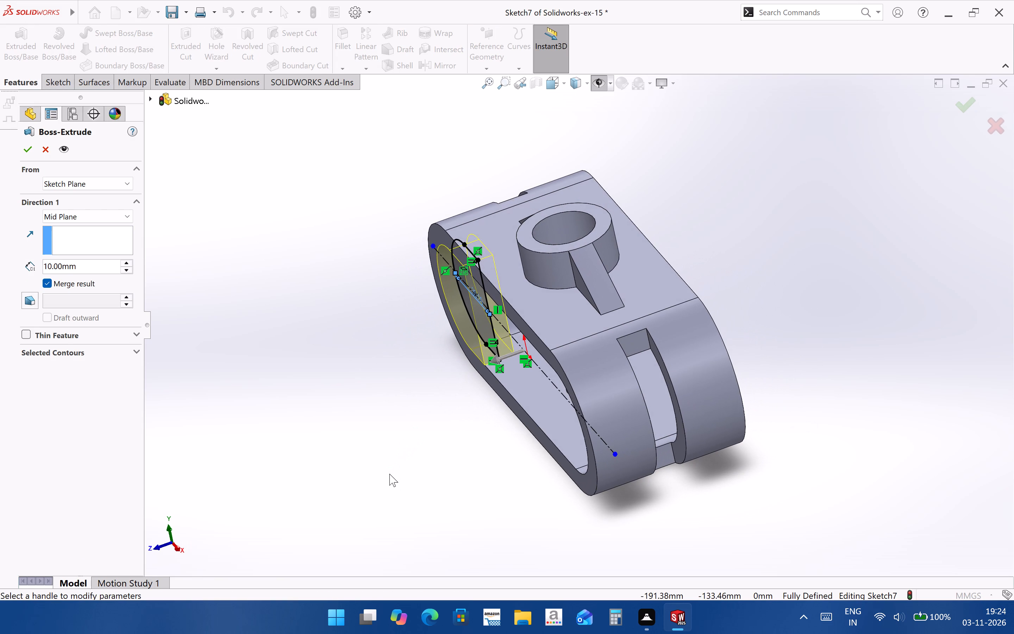
click(32, 156)
click(539, 474)
Change the left end boss extrusion to a Blind 10 mm depth with its direction reversed.
middle_drag(338, 419, 463, 408)
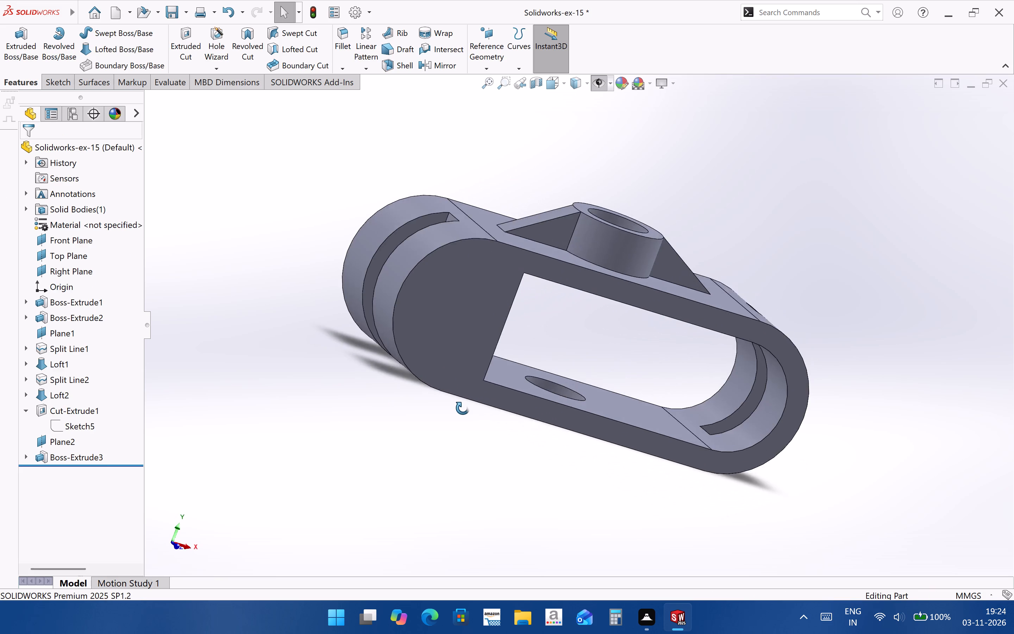
middle_drag(463, 408, 426, 453)
click(69, 462)
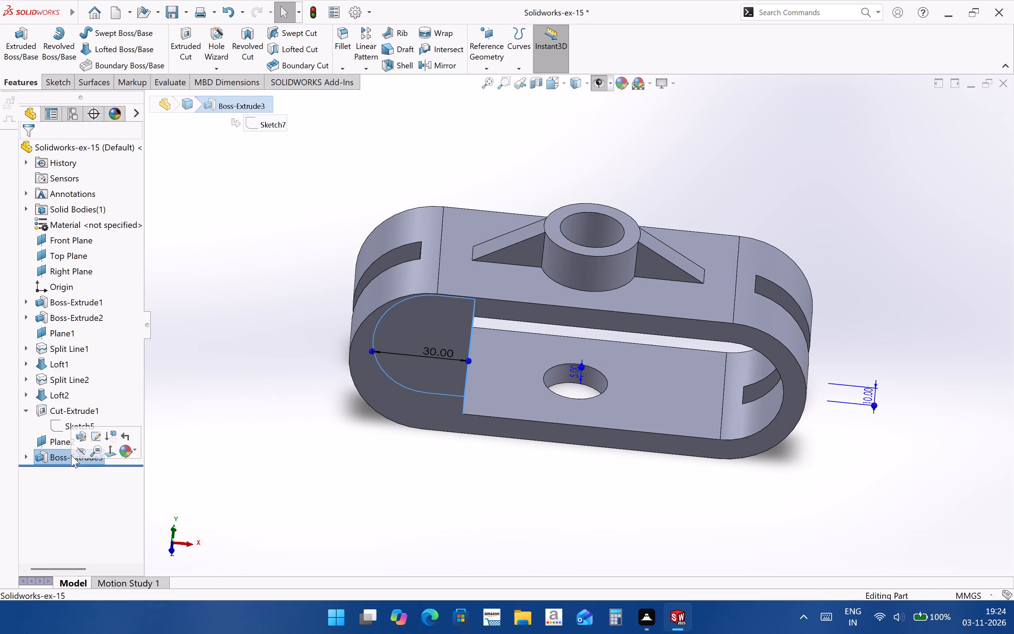
click(81, 435)
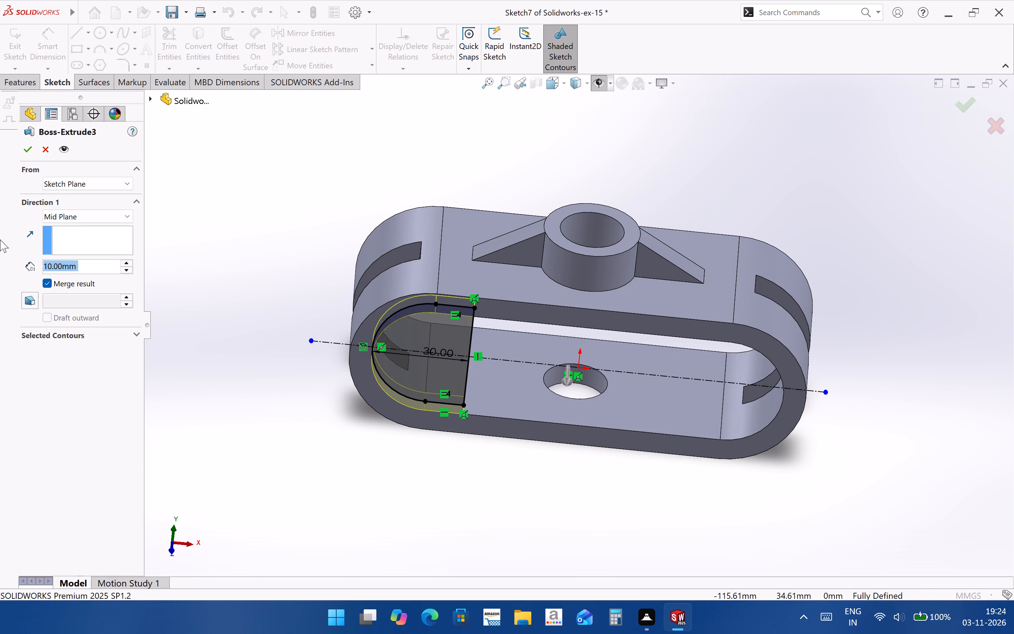
click(74, 215)
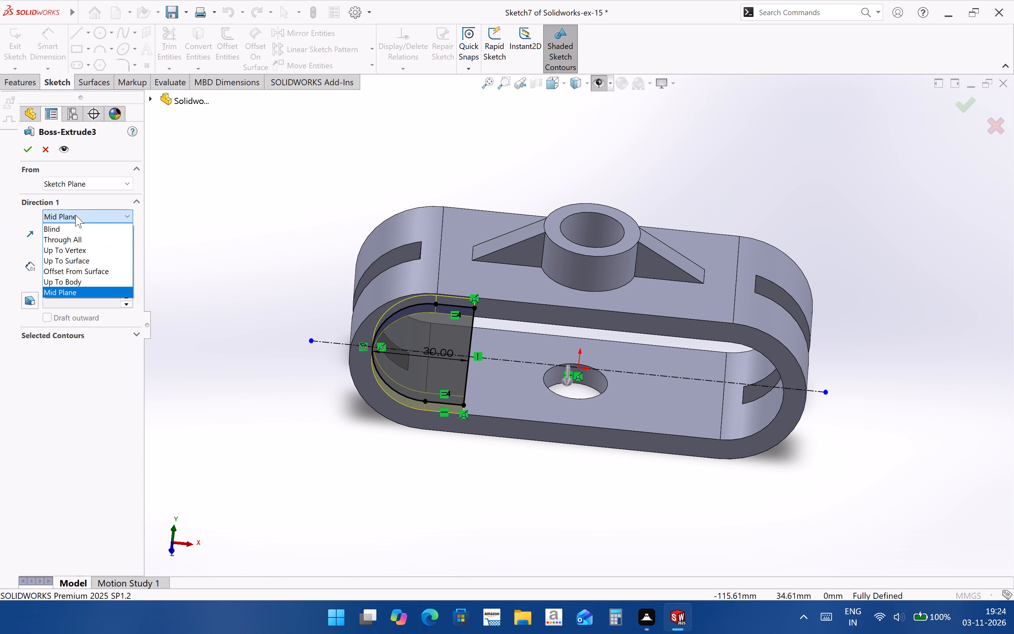
click(78, 225)
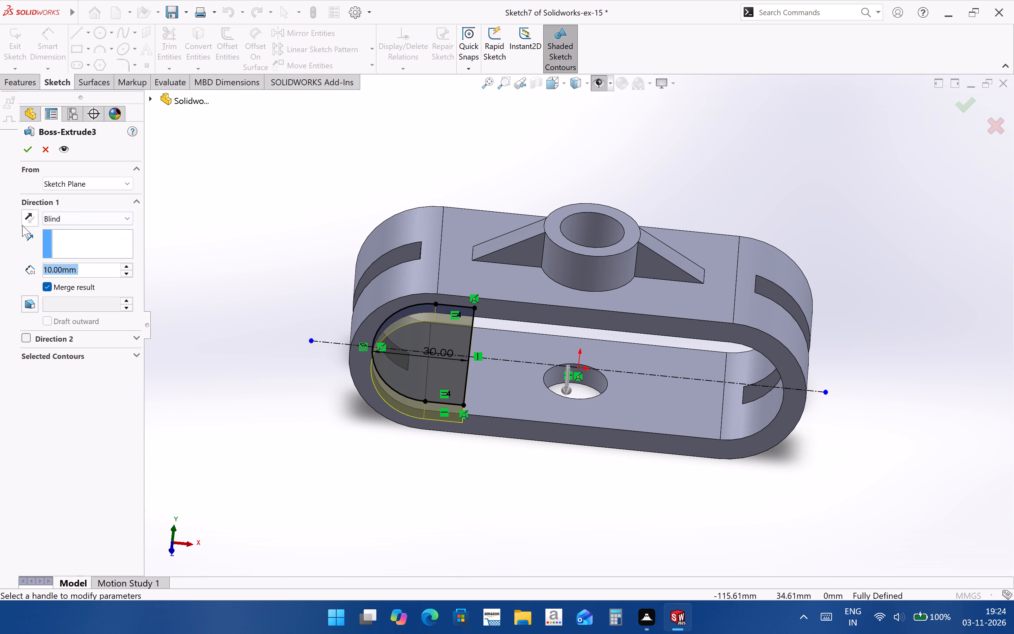
click(32, 218)
click(29, 147)
click(379, 451)
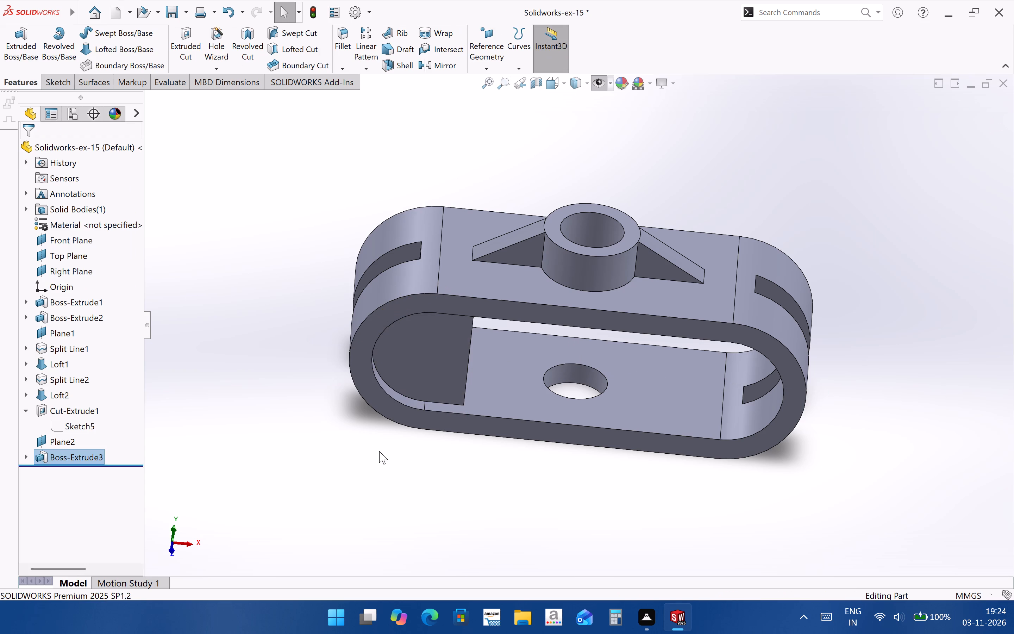
Examine the left end boss inside the ring from several angles.
middle_drag(509, 471, 440, 457)
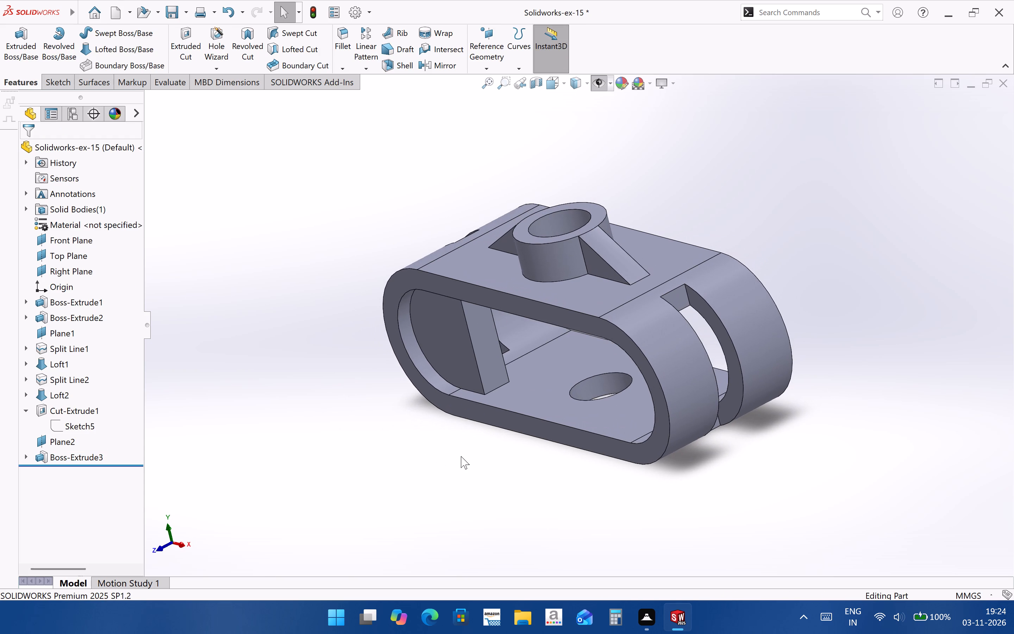
click(496, 388)
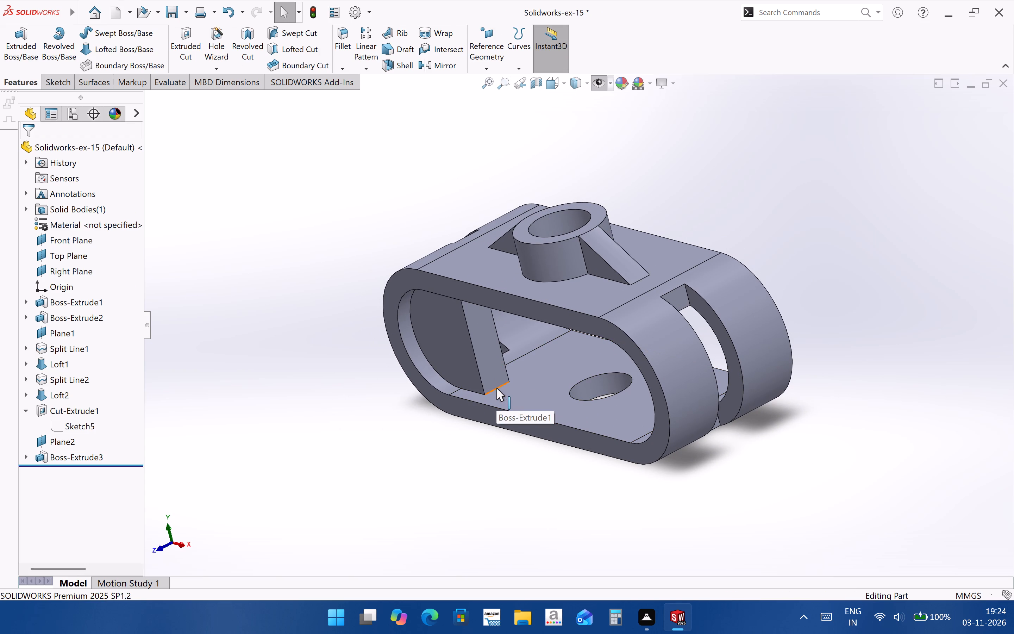
click(483, 481)
middle_drag(487, 477, 537, 492)
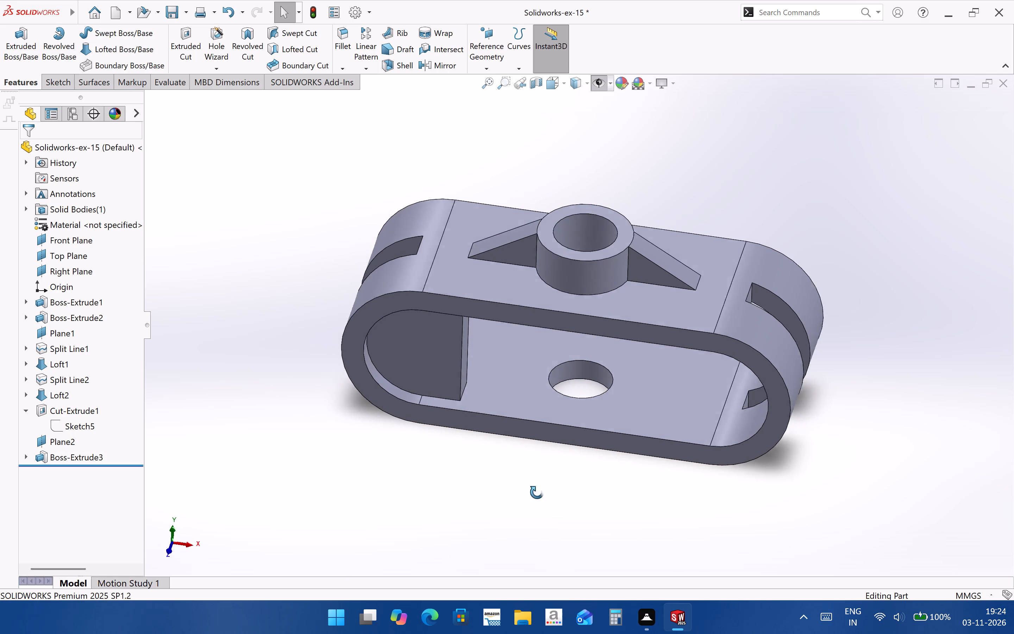
middle_drag(537, 492, 534, 414)
scroll(445, 343, up, 1)
middle_drag(468, 406, 475, 474)
middle_drag(512, 426, 534, 406)
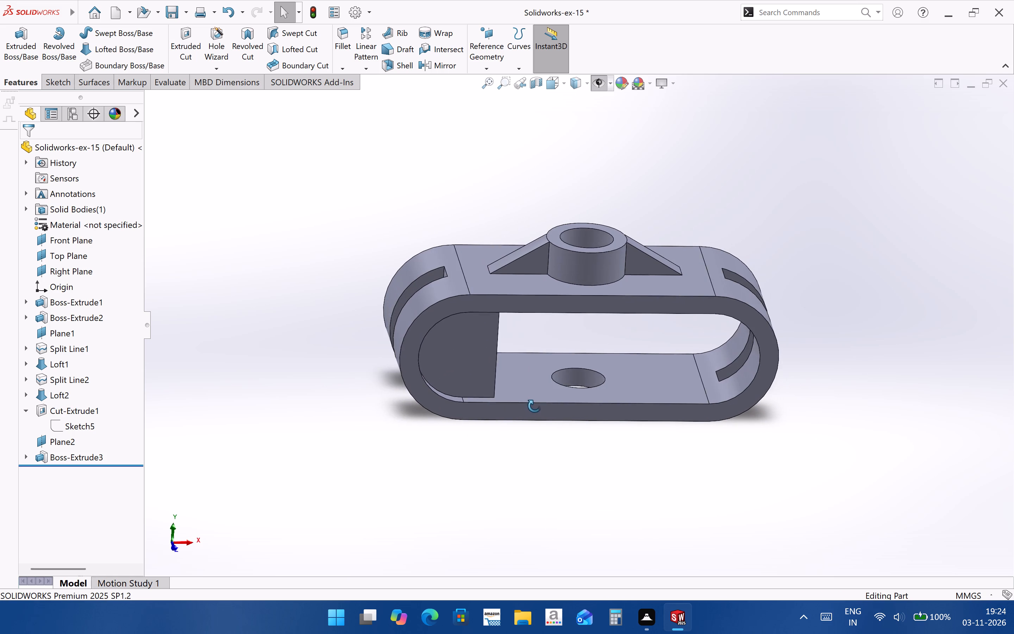
middle_drag(534, 406, 514, 405)
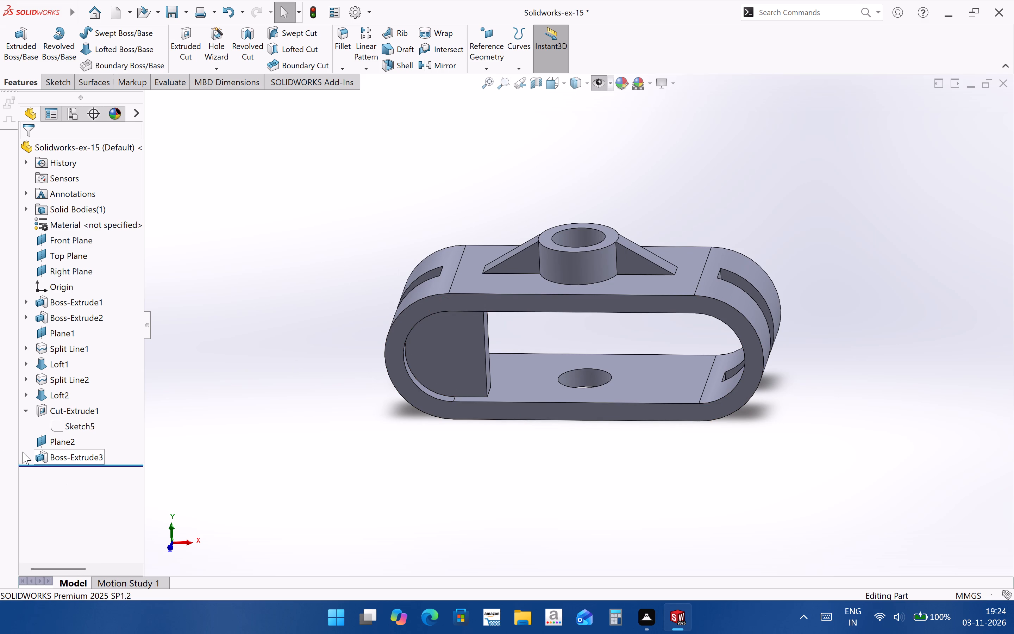
Reopen the left end boss's sketch and draw a vertical centerline about 125 mm long through the origin.
click(23, 452)
click(82, 467)
click(94, 436)
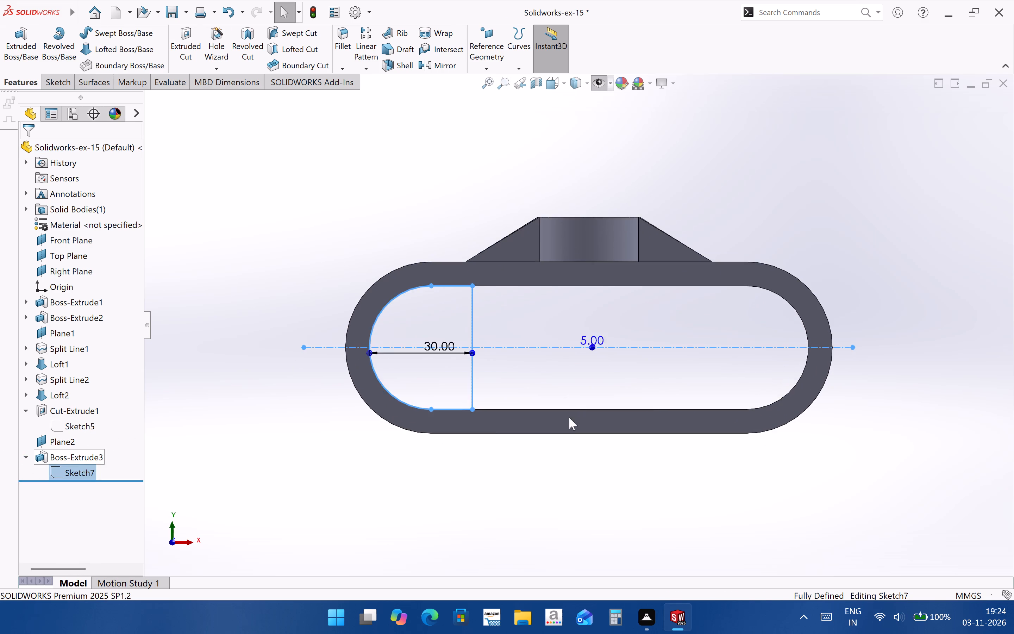
scroll(569, 456, up, 1)
drag(389, 274, 520, 421)
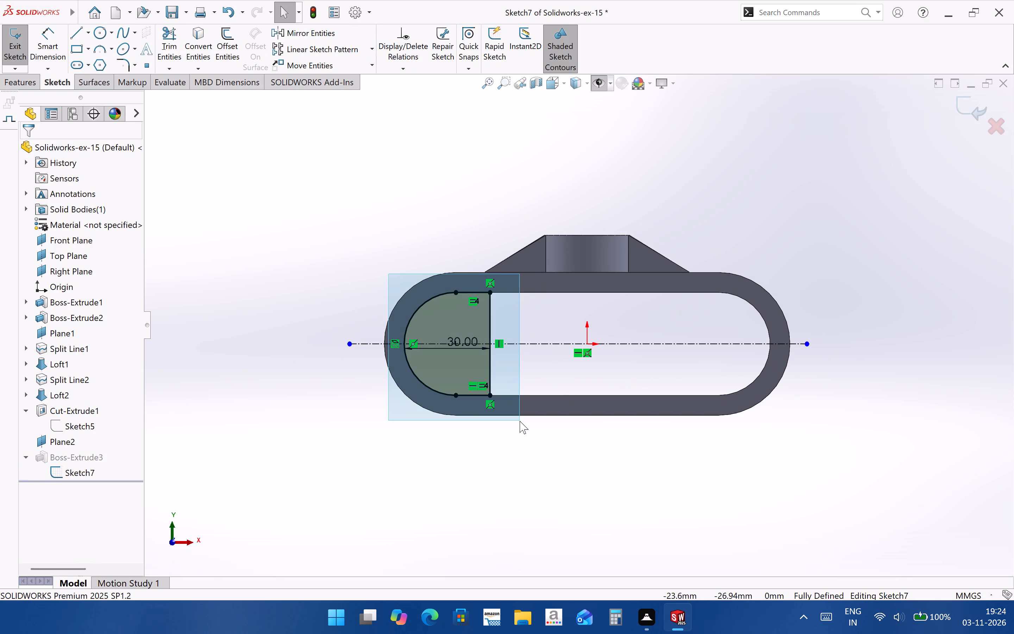
drag(520, 421, 348, 196)
click(91, 33)
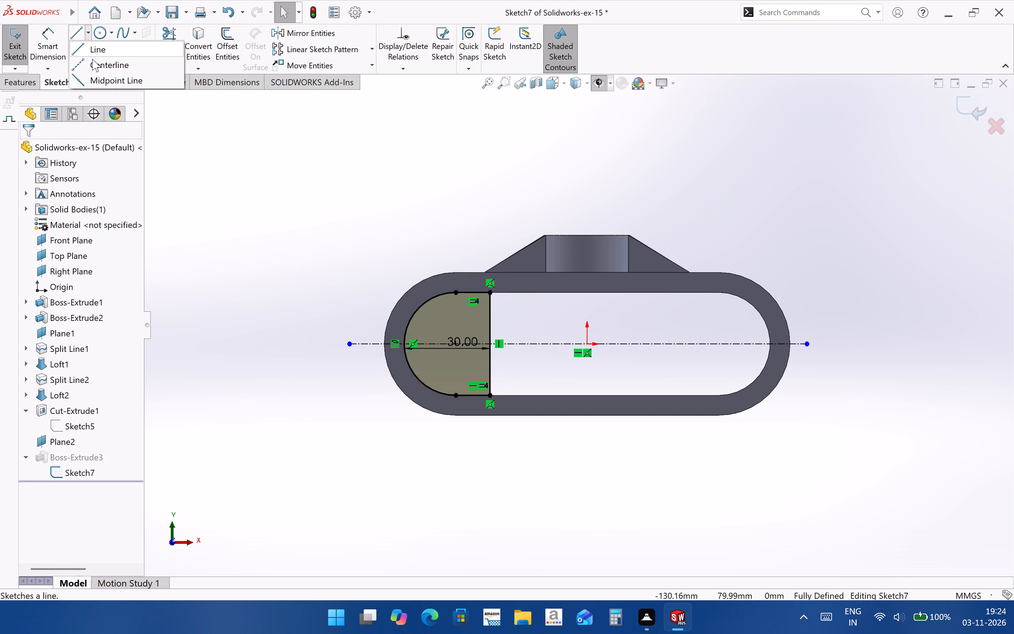
click(92, 59)
click(588, 125)
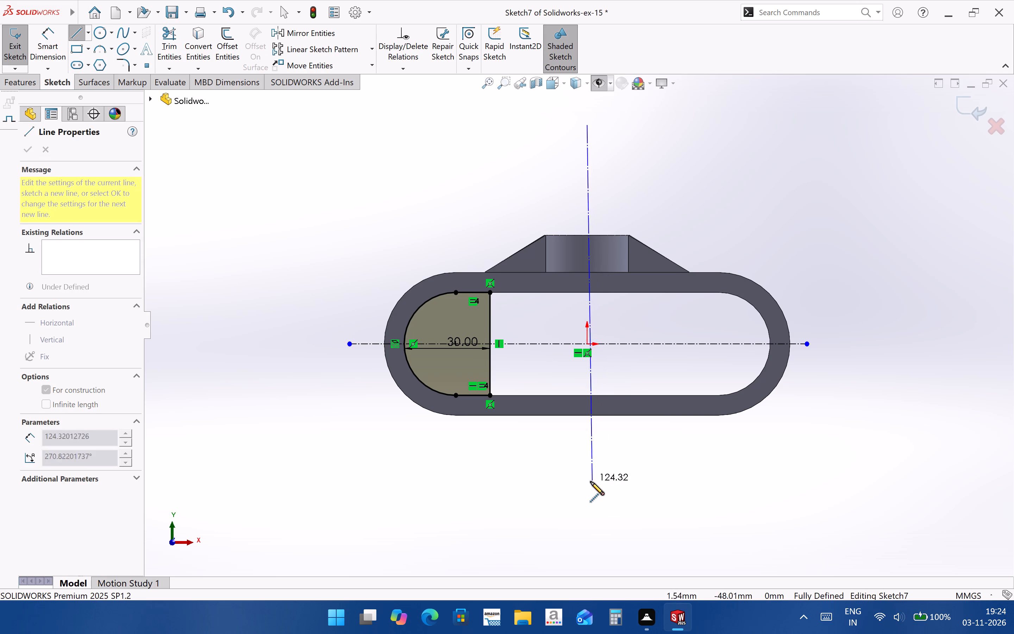
click(588, 485)
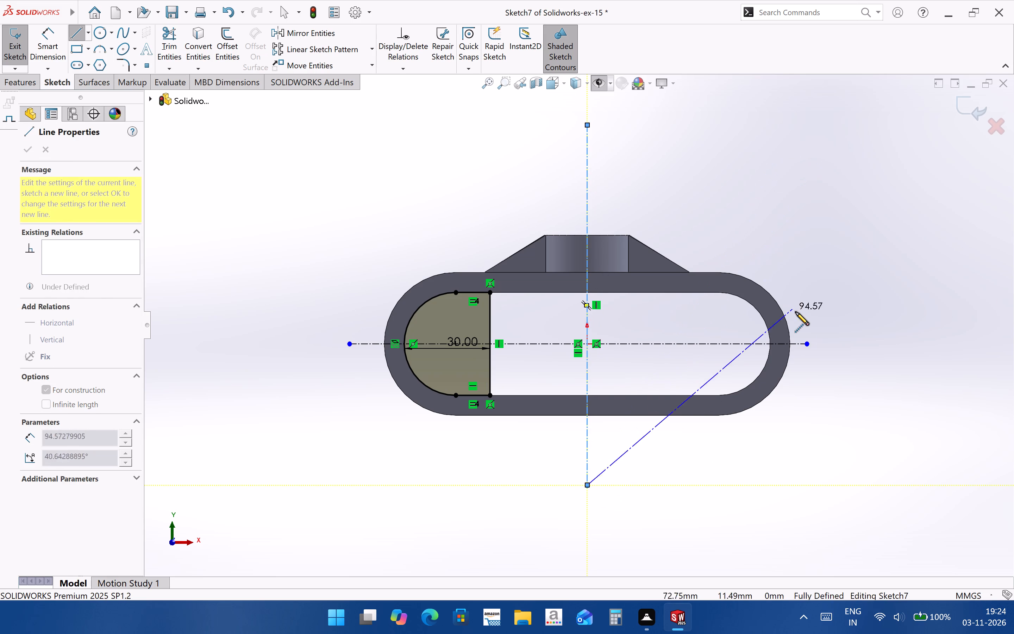
key(Escape)
Mirror the closed left profile with its arc and three lines about the vertical centerline, and exit the sketch.
drag(320, 244, 511, 422)
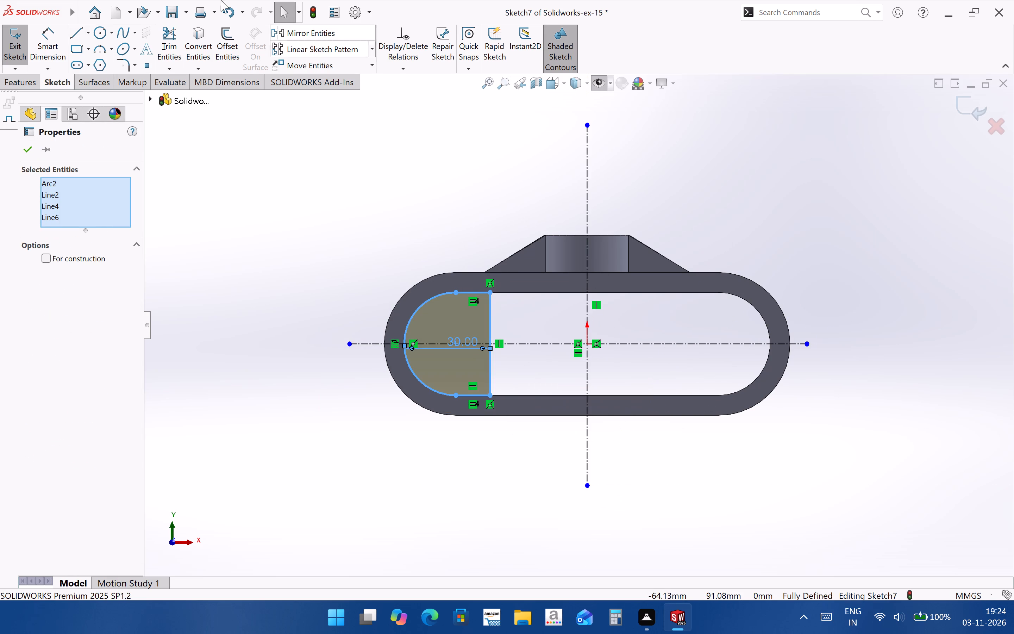
click(288, 37)
click(116, 337)
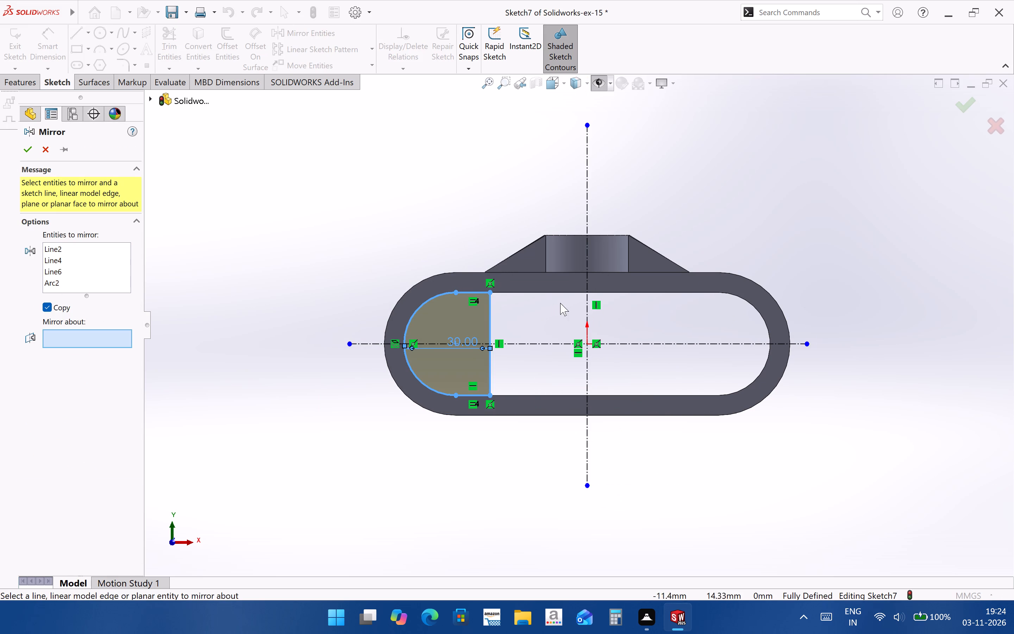
click(586, 310)
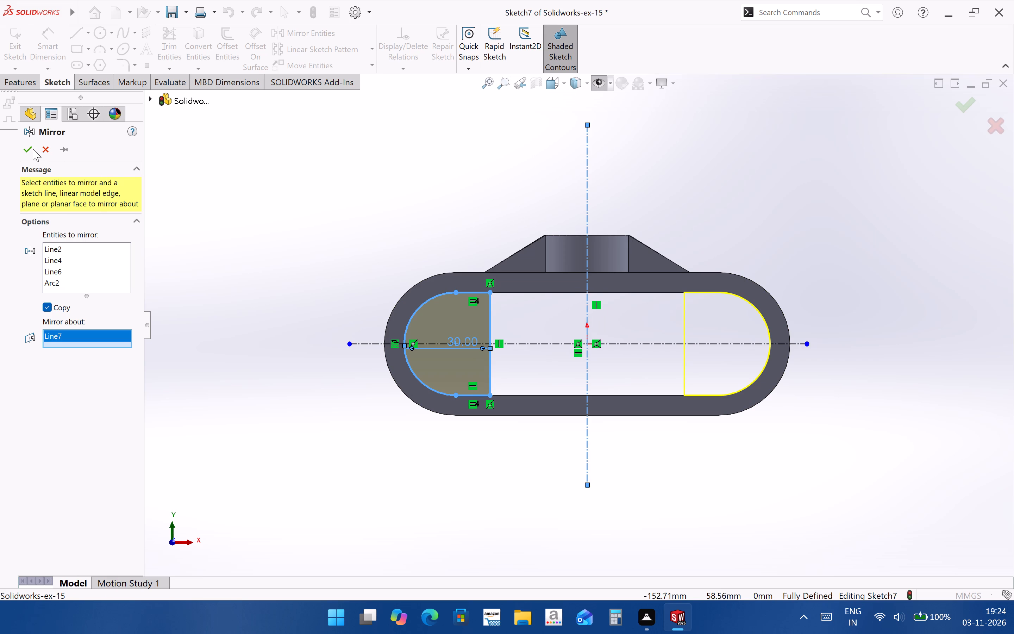
click(33, 149)
click(887, 468)
click(966, 117)
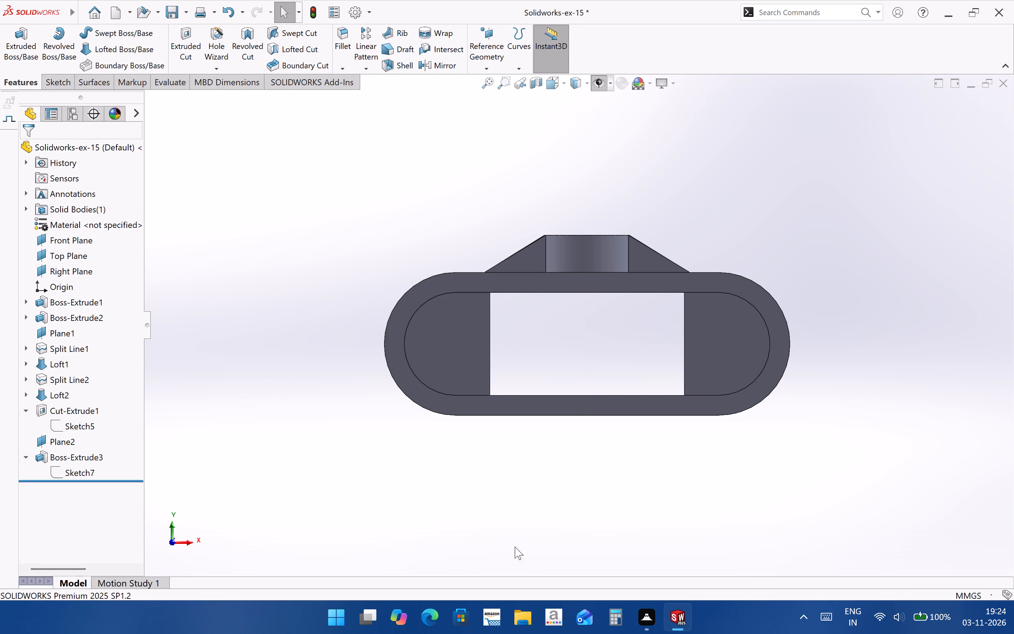
Start a Mirror feature with Boss-Extrude3 as the feature to mirror, and show the hidden reference planes.
click(411, 503)
scroll(411, 477, up, 3)
middle_drag(631, 412, 562, 465)
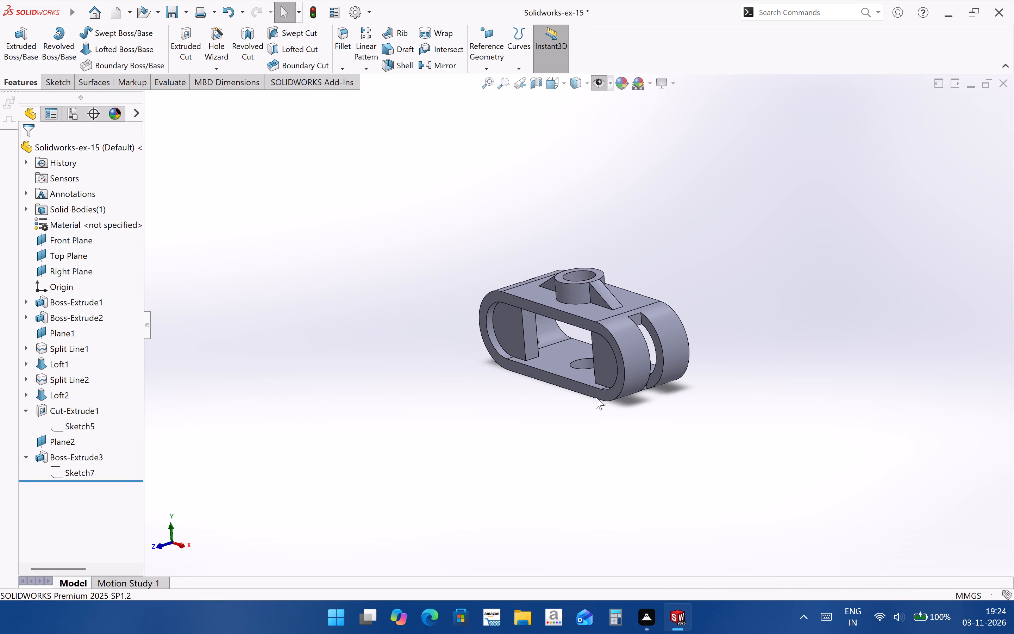
scroll(587, 374, down, 3)
middle_drag(618, 406, 714, 419)
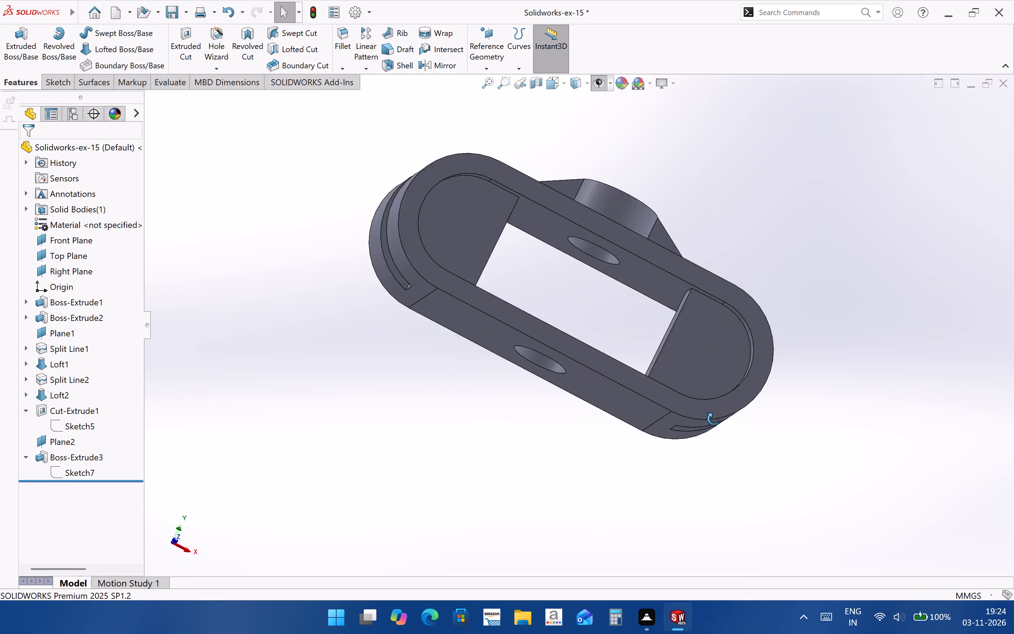
middle_drag(714, 419, 686, 490)
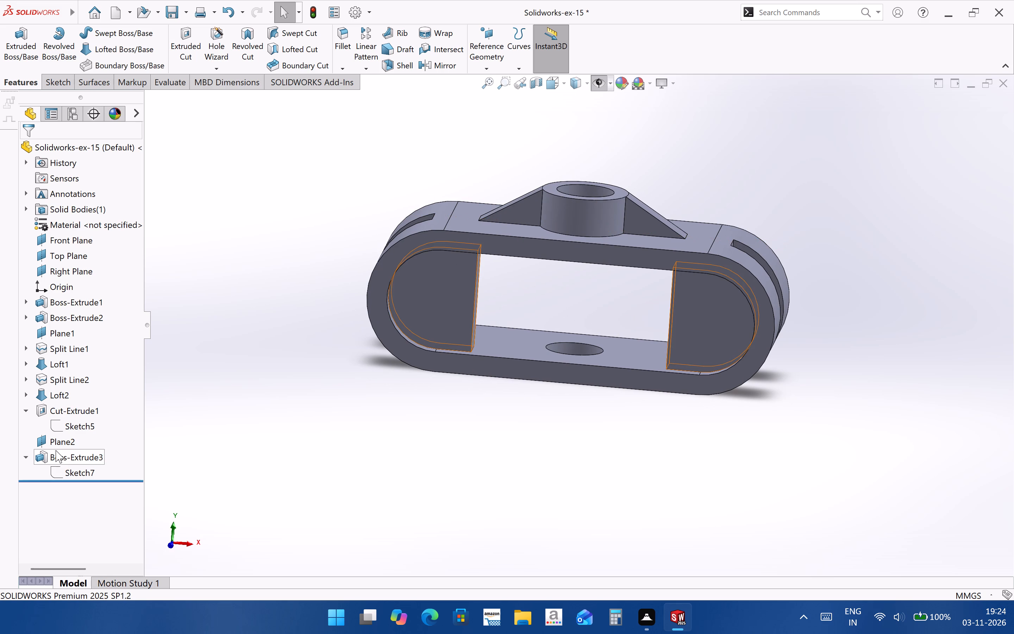
click(56, 450)
click(444, 61)
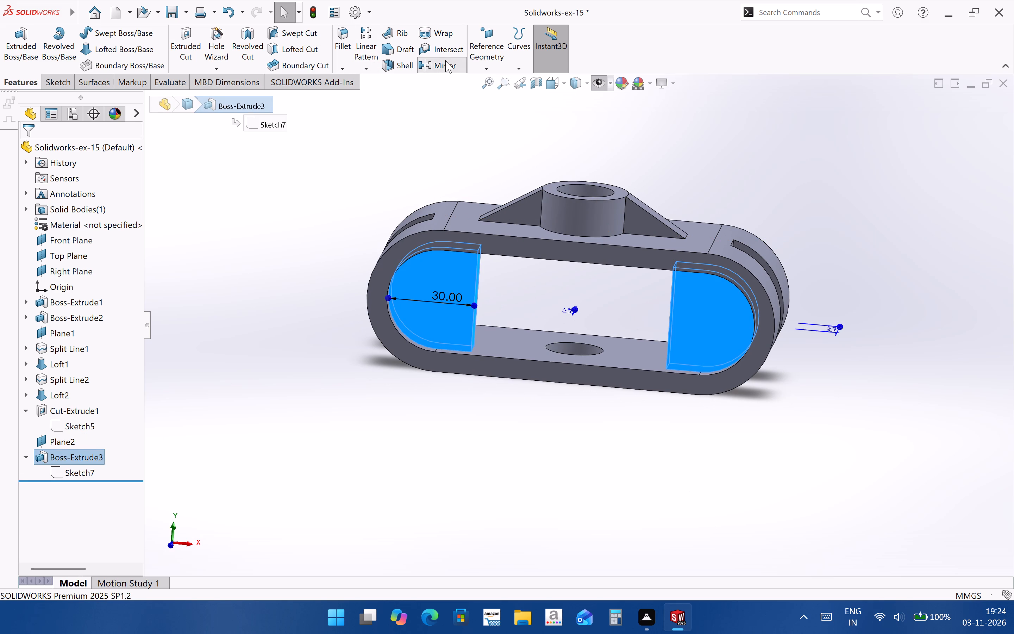
click(608, 83)
click(599, 78)
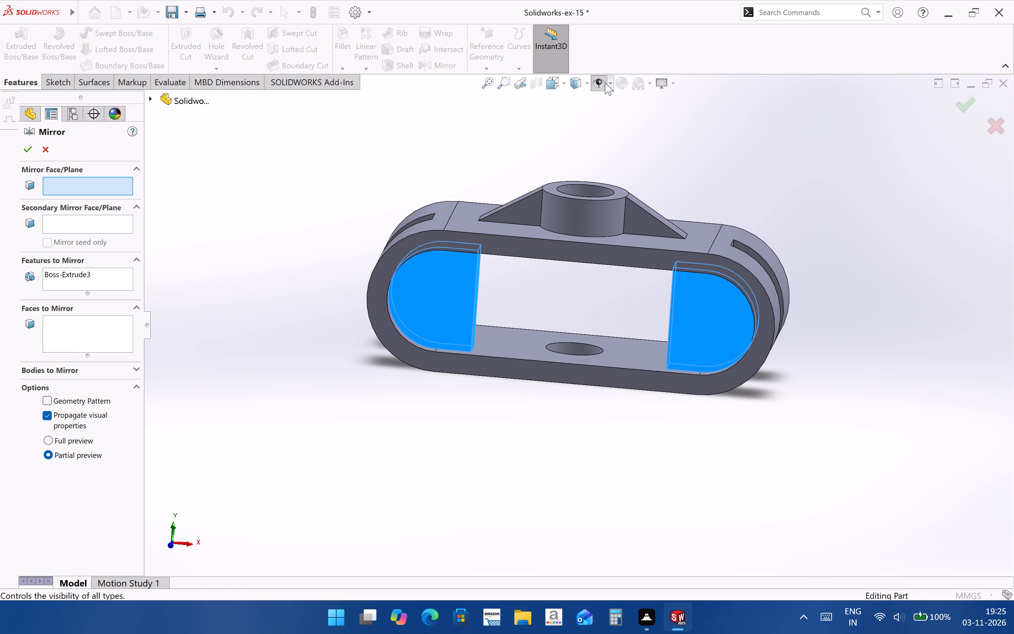
click(610, 83)
double_click(601, 83)
double_click(597, 80)
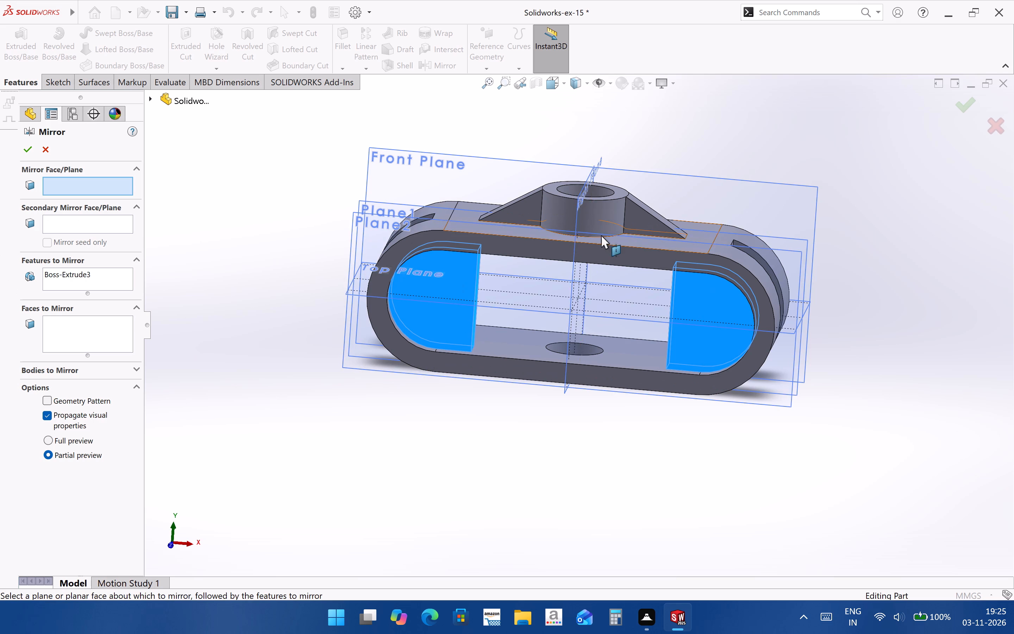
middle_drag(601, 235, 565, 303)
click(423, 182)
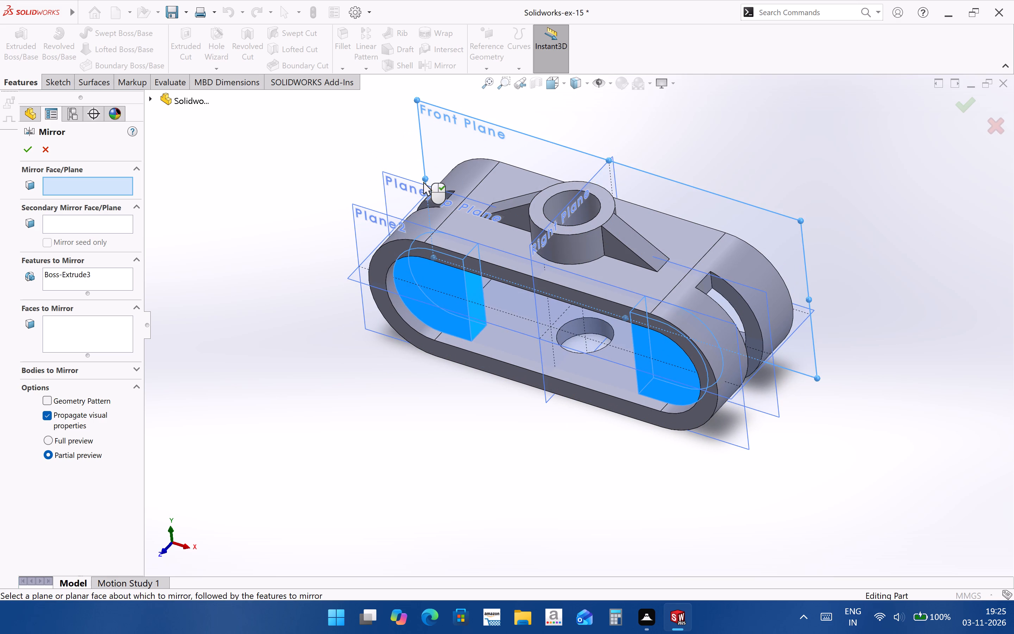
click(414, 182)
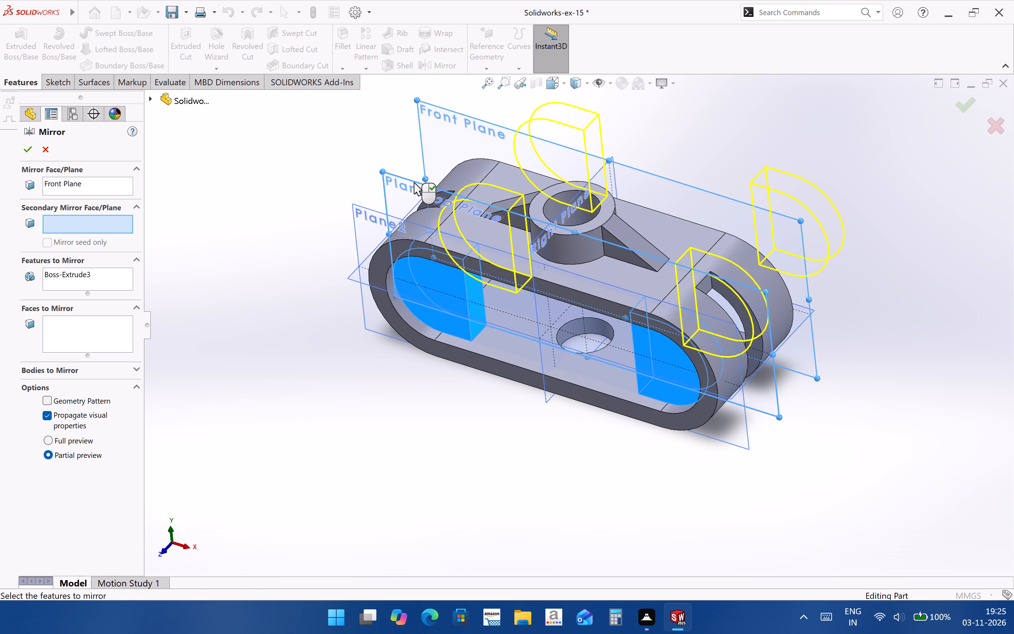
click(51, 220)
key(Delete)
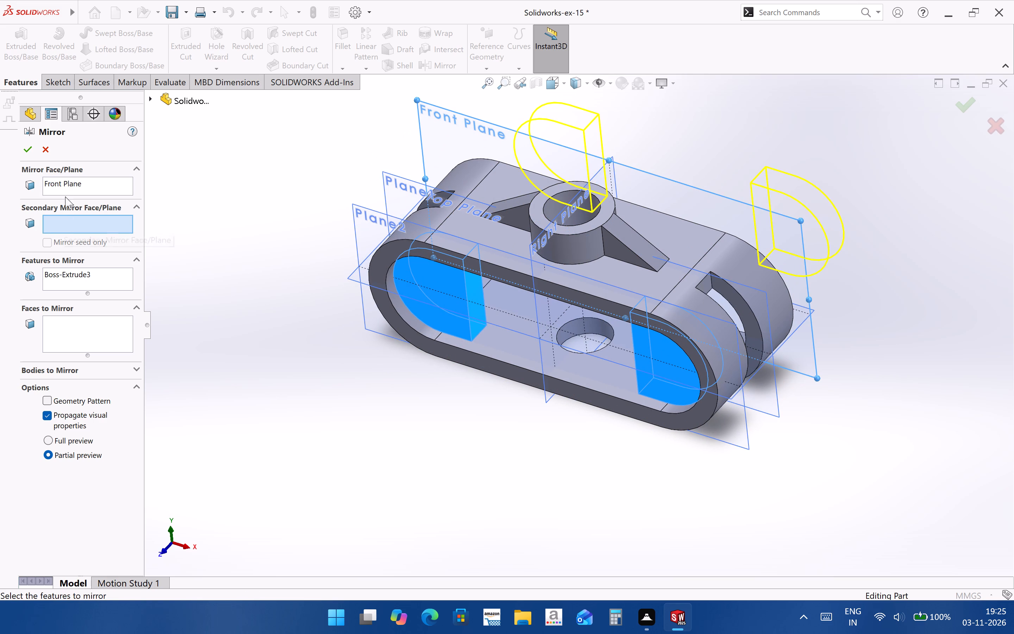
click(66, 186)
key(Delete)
Mirror Boss-Extrude3 about Plane1 to create the matching end bosses on the ring's other side.
click(439, 190)
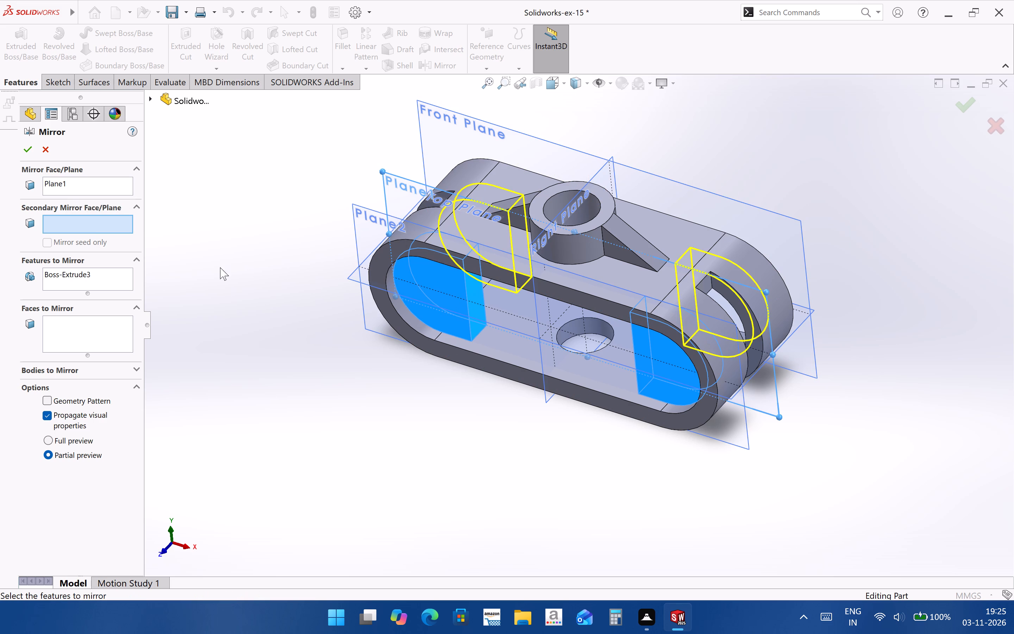
click(23, 152)
click(548, 423)
Hide the reference planes in the model view.
middle_drag(731, 416, 545, 546)
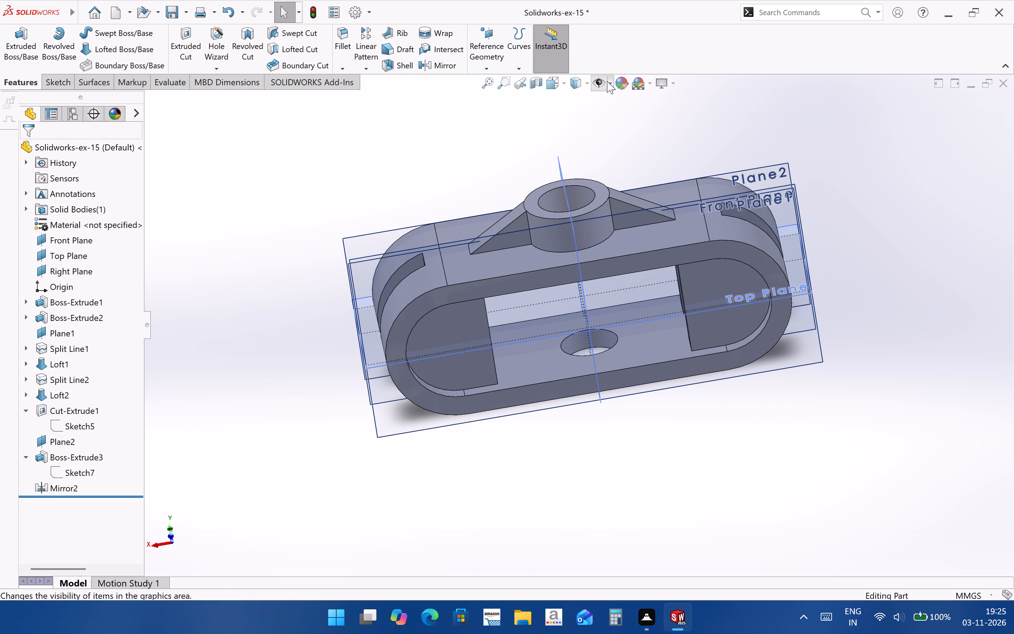
click(599, 82)
click(898, 236)
Examine the original and mirrored end bosses inside the ring from several angles.
middle_drag(678, 321, 801, 530)
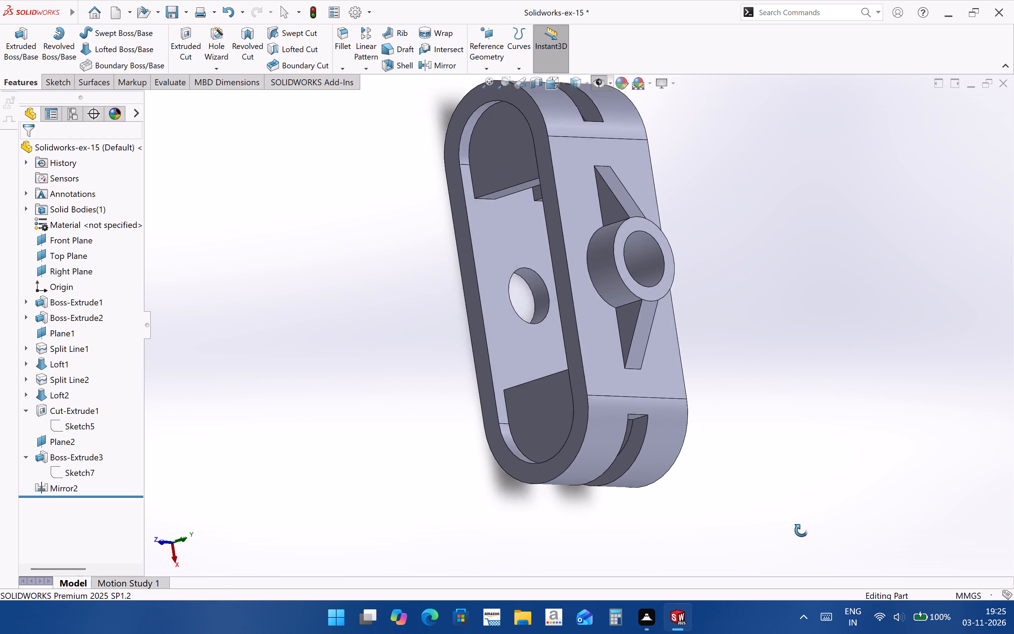
middle_drag(801, 530, 687, 449)
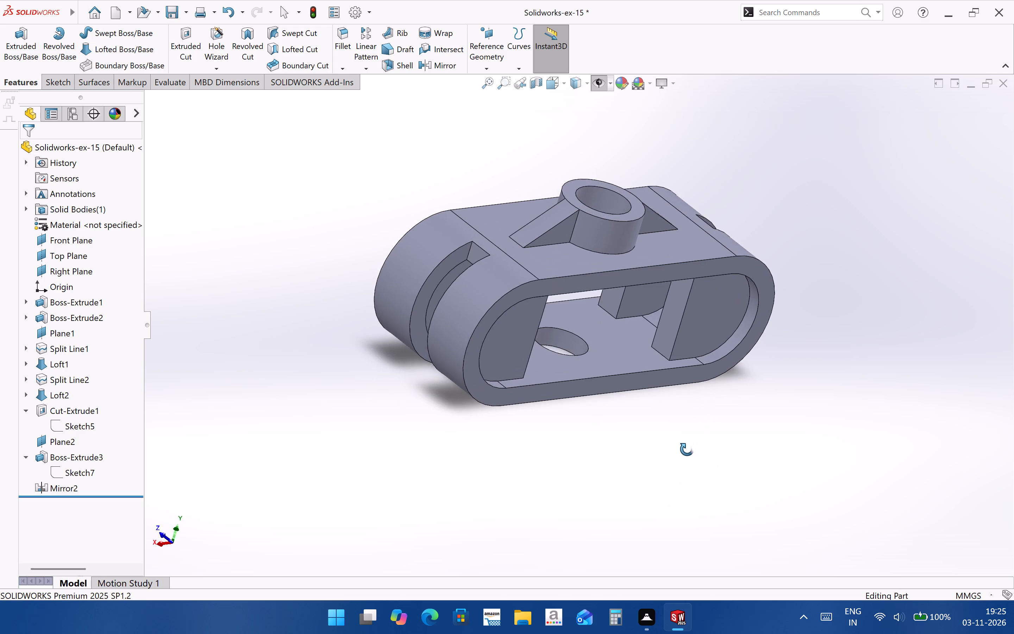
middle_drag(687, 449, 668, 430)
scroll(668, 430, down, 1)
scroll(687, 259, down, 2)
scroll(664, 395, up, 3)
click(712, 475)
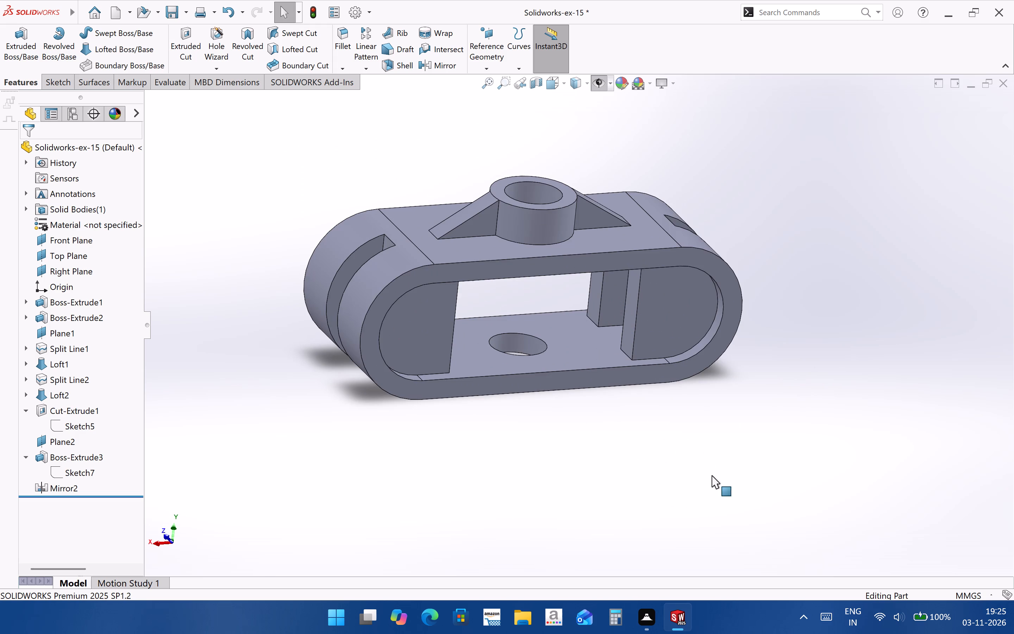
scroll(447, 195, down, 2)
scroll(512, 292, up, 3)
middle_drag(551, 338, 539, 378)
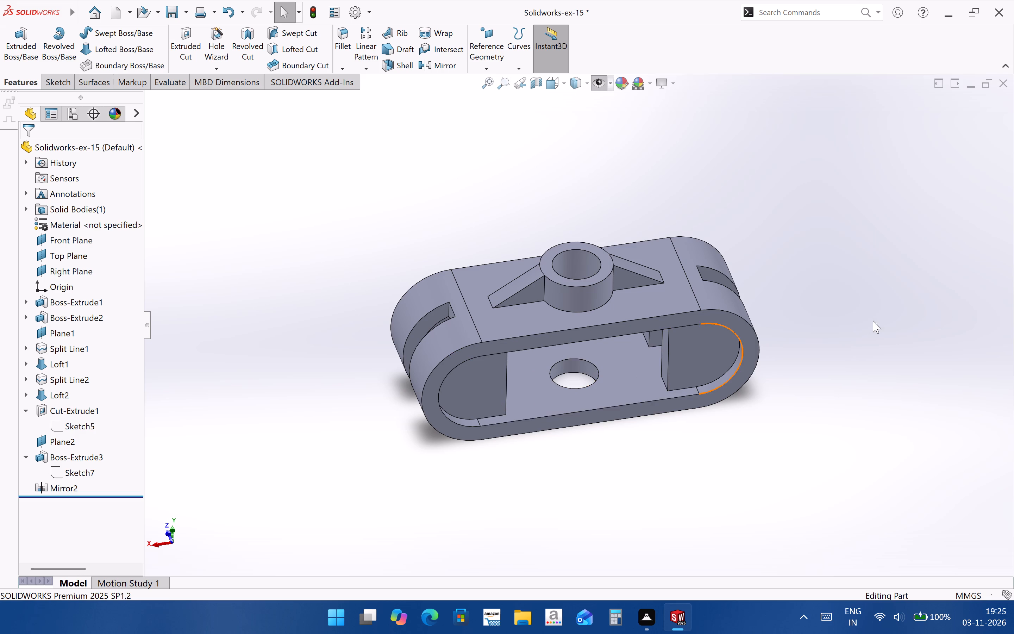
middle_drag(706, 392, 608, 346)
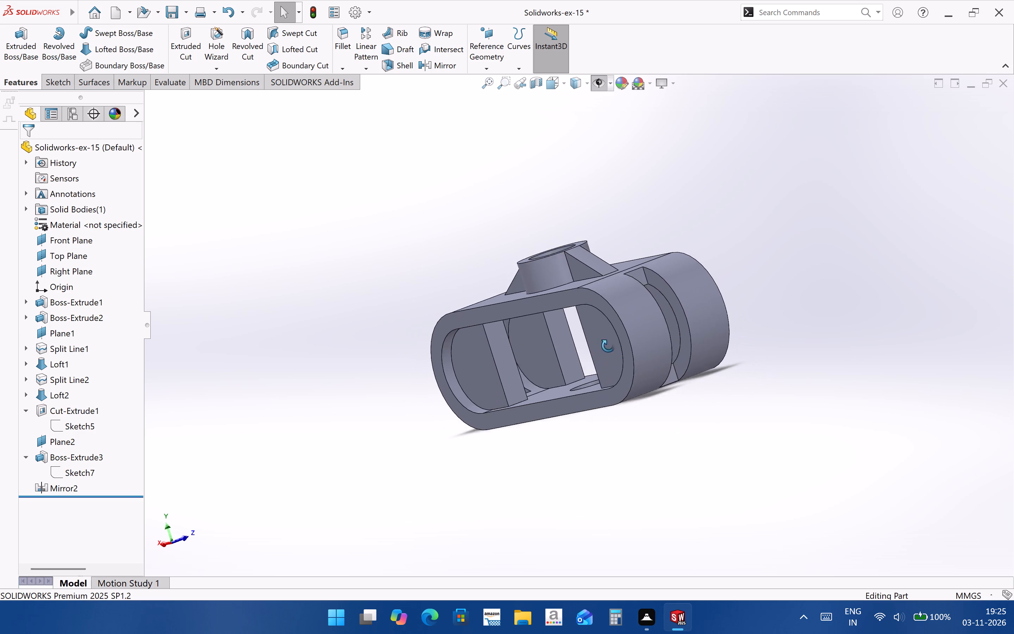
middle_drag(608, 346, 669, 407)
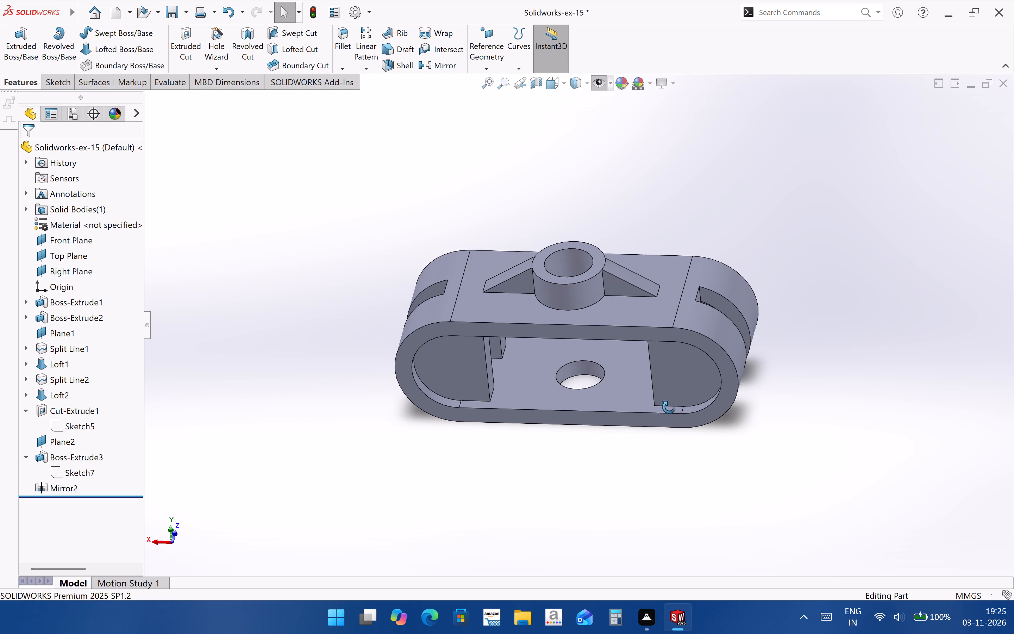
middle_drag(669, 407, 668, 407)
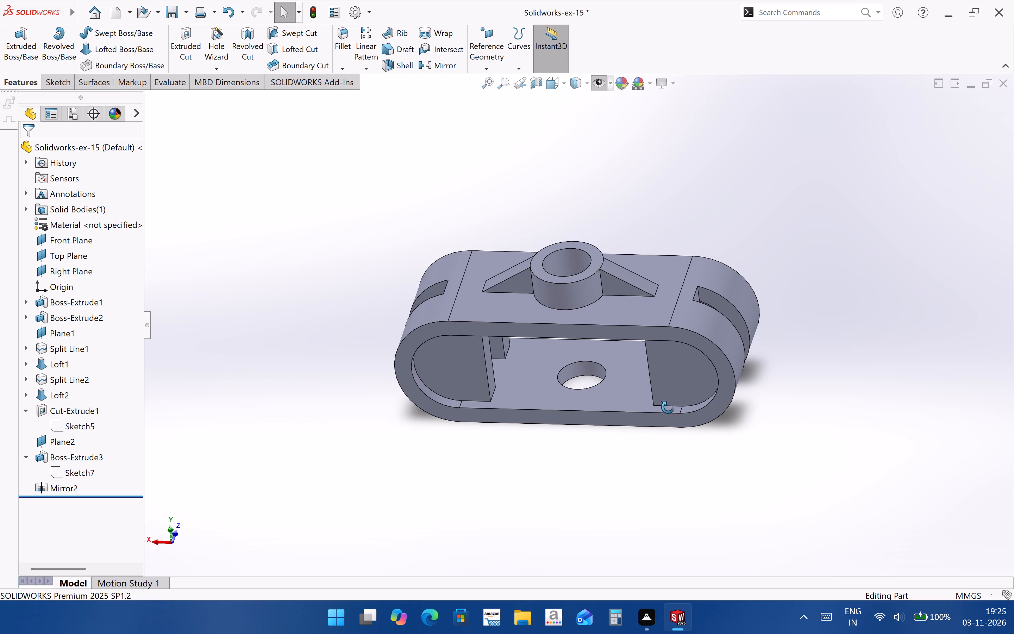
middle_drag(668, 407, 617, 400)
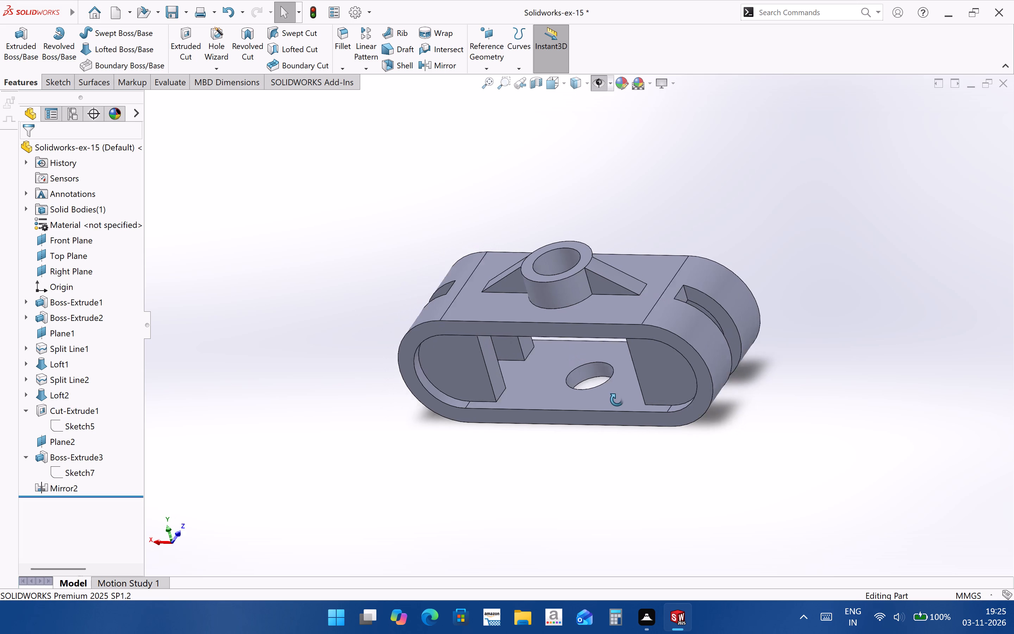
middle_drag(617, 400, 596, 395)
scroll(577, 347, down, 2)
middle_drag(570, 374, 587, 379)
Check the gap between an end boss and its mirrored copy by selecting their facing inner faces.
click(547, 352)
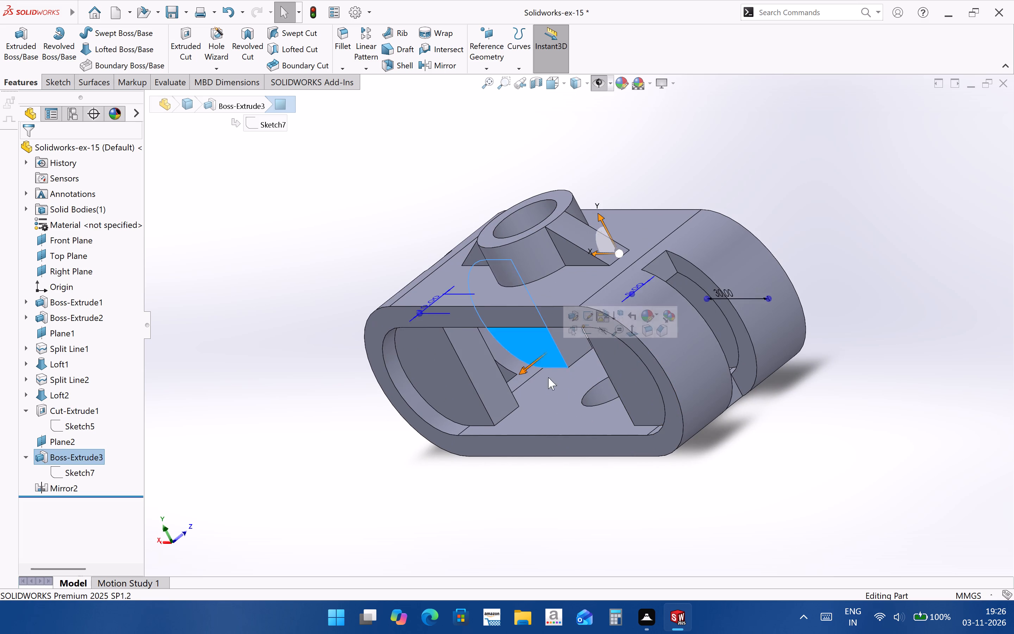
middle_drag(549, 380, 503, 409)
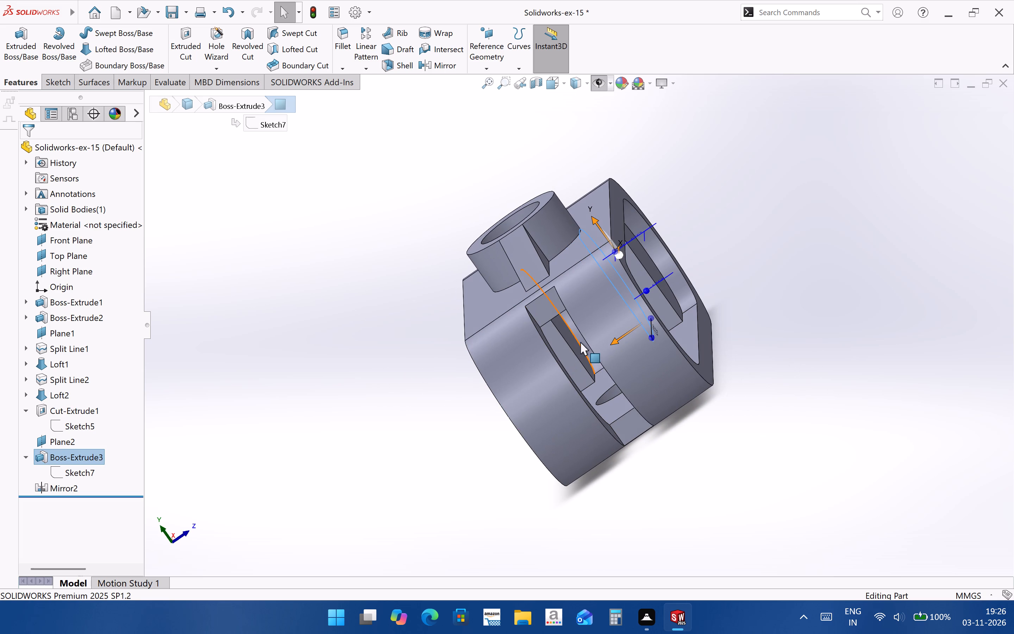
ctrl+click(576, 347)
click(841, 357)
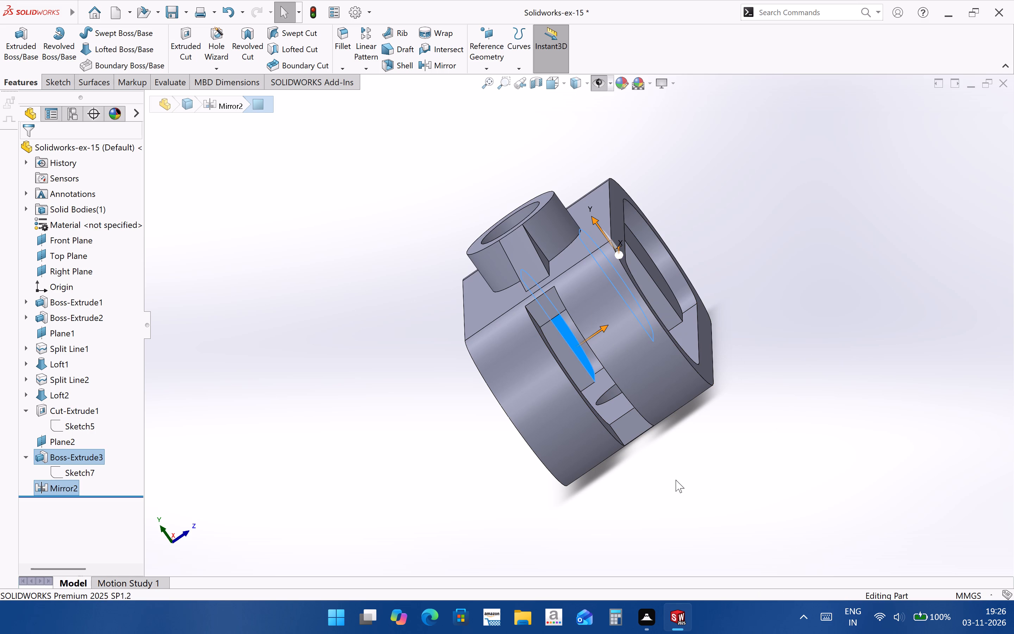
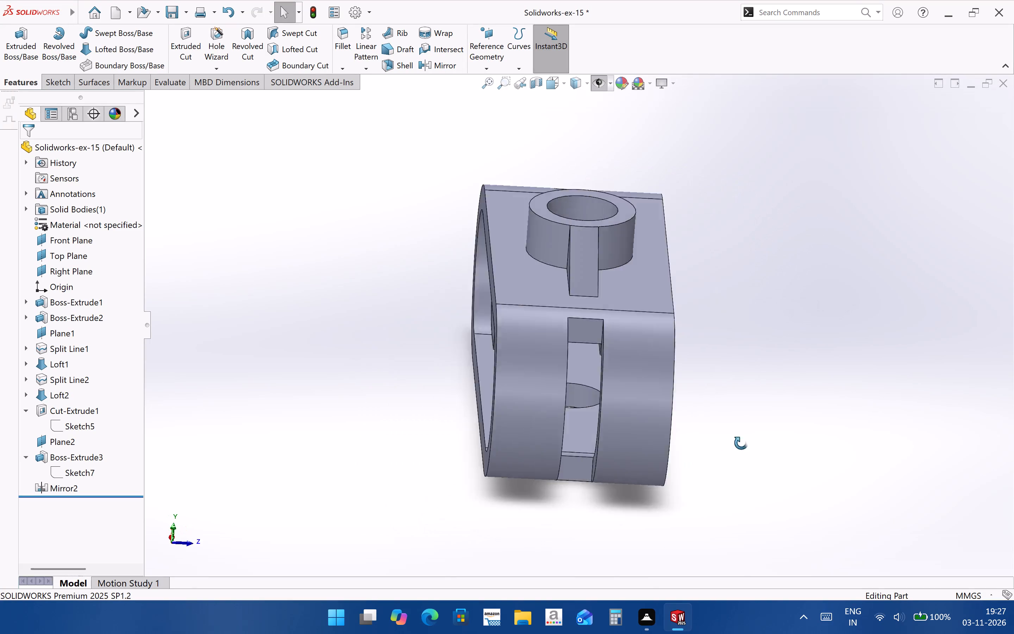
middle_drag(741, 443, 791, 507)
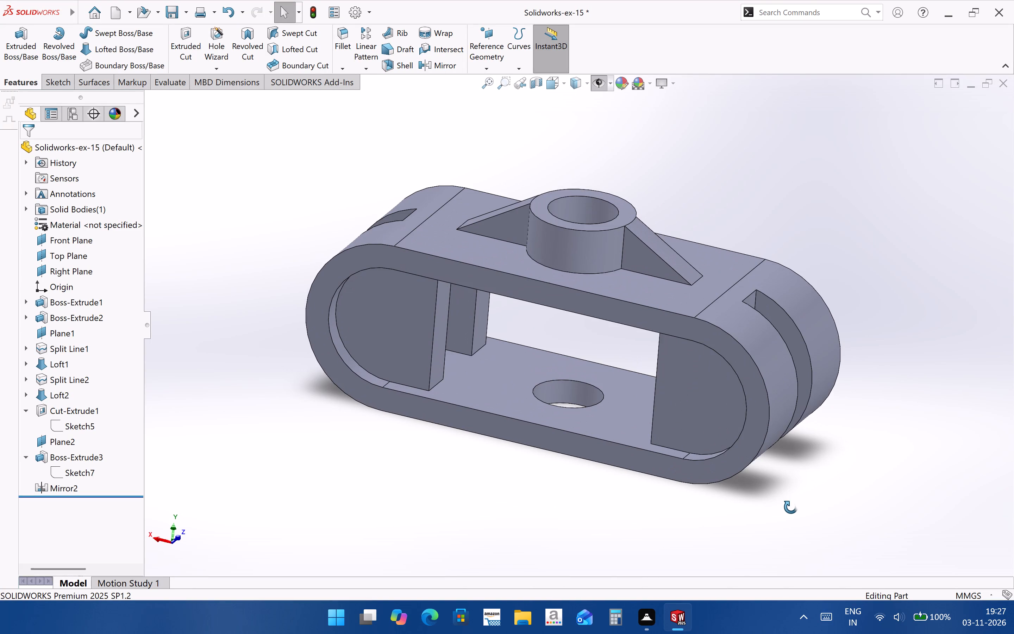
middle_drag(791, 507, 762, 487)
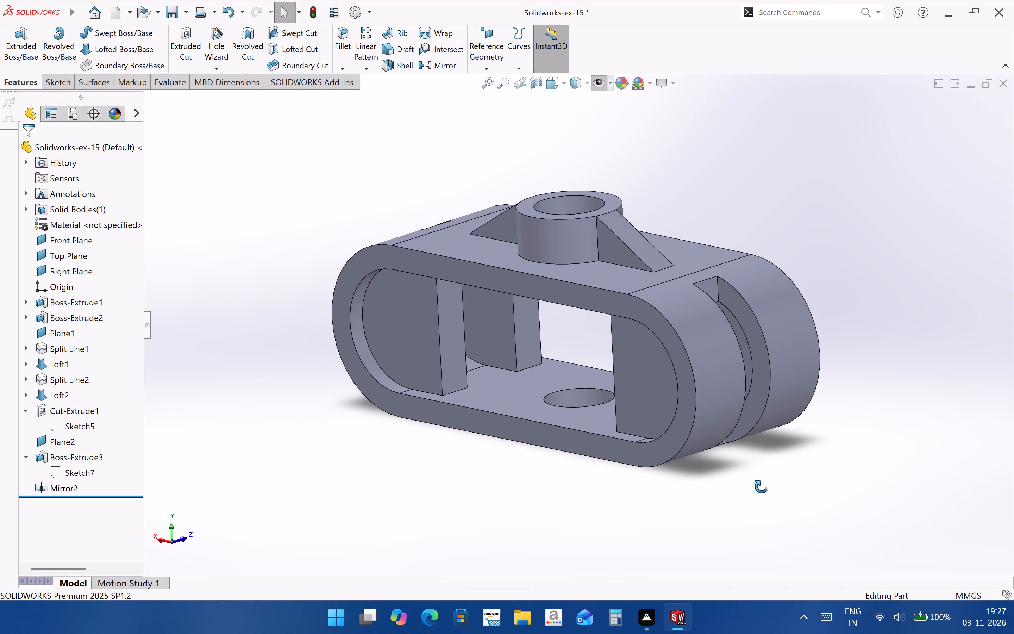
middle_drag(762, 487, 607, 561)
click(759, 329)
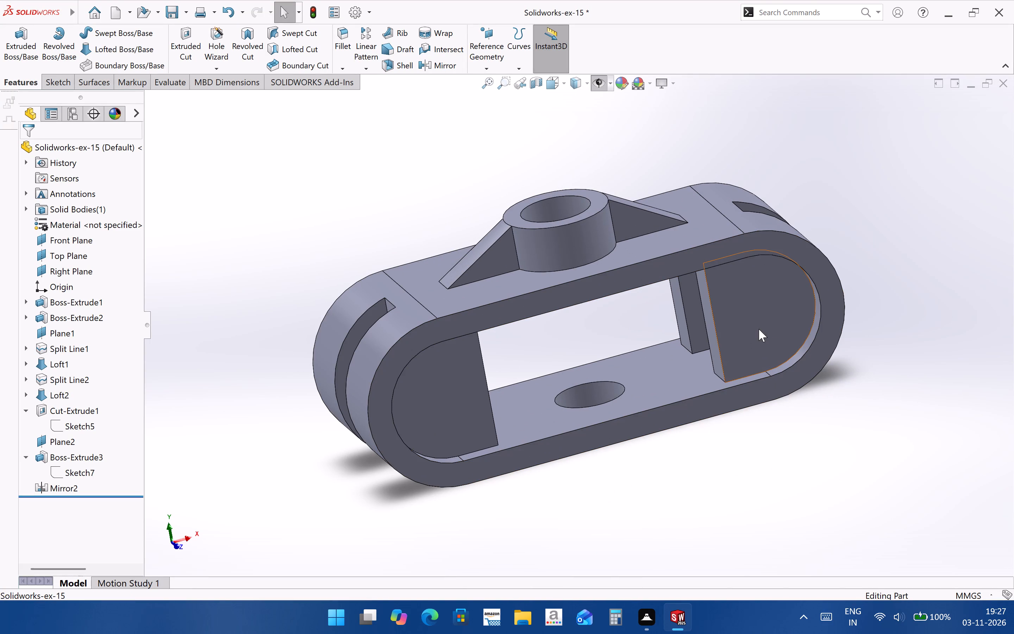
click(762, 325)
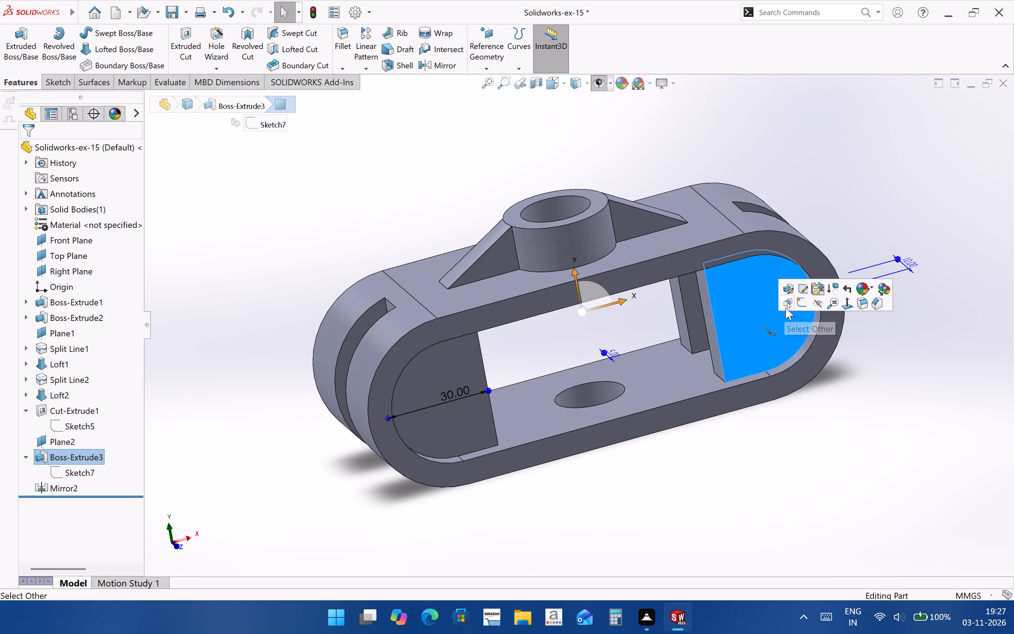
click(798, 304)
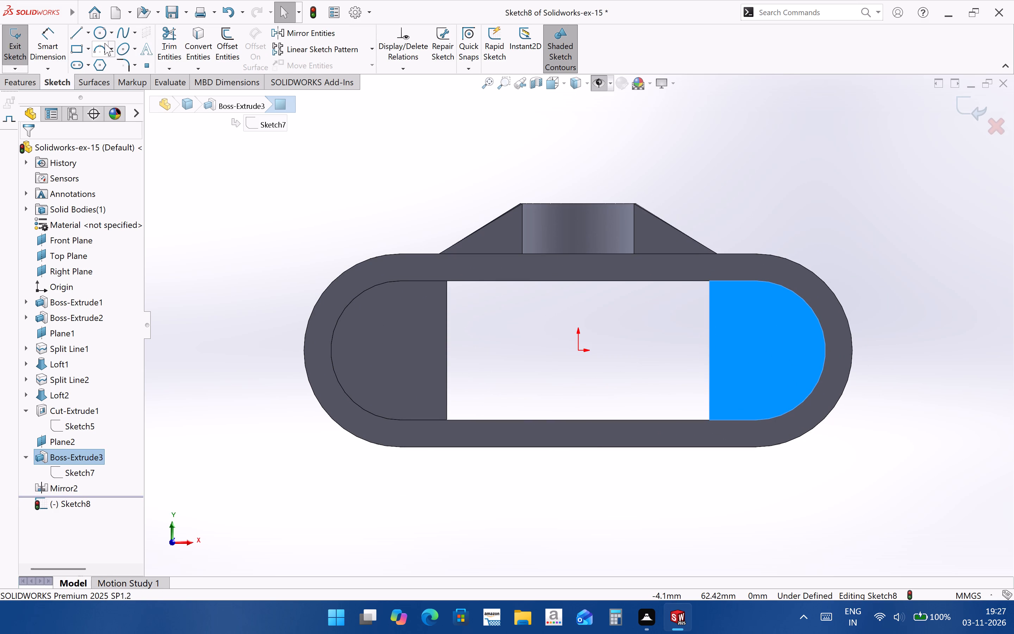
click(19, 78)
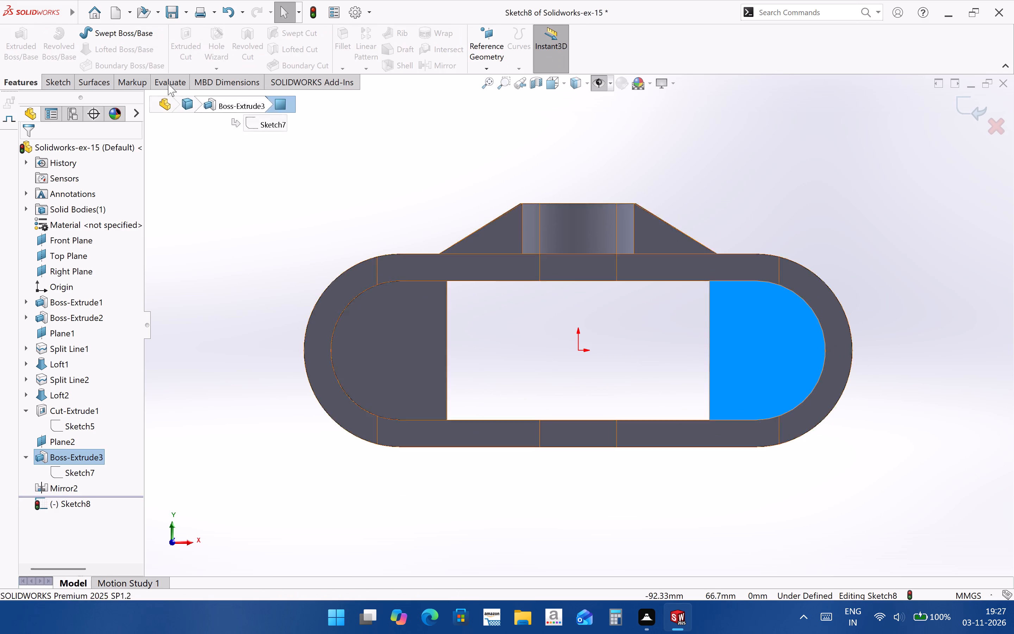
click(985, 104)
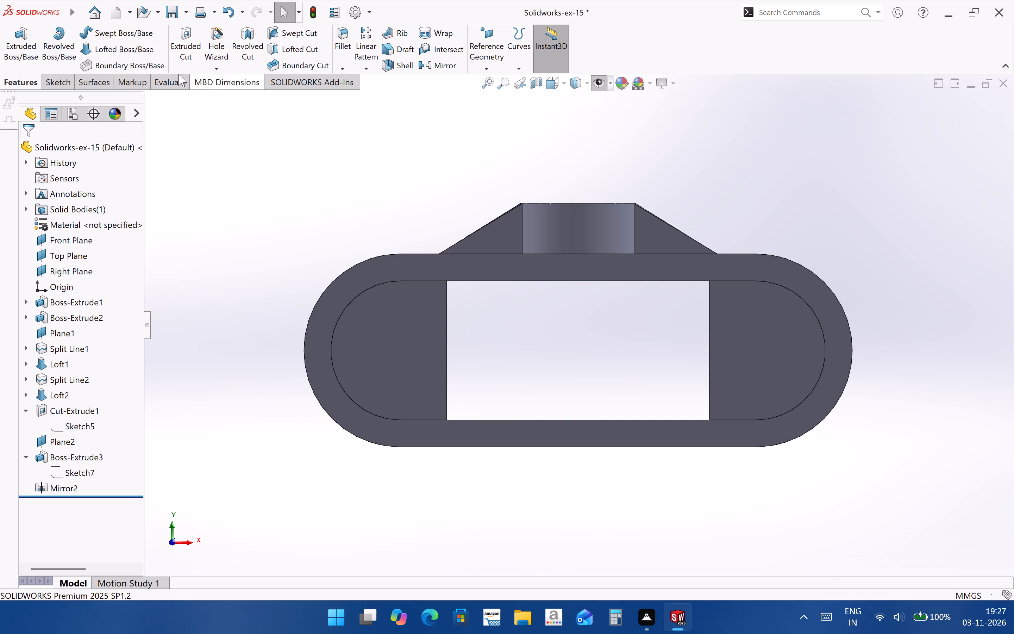
Start a Hole Wizard plain hole, ANSI Metric Screw Clearances, size M13 with Normal fit, and set a custom diameter of 14 mm.
click(217, 47)
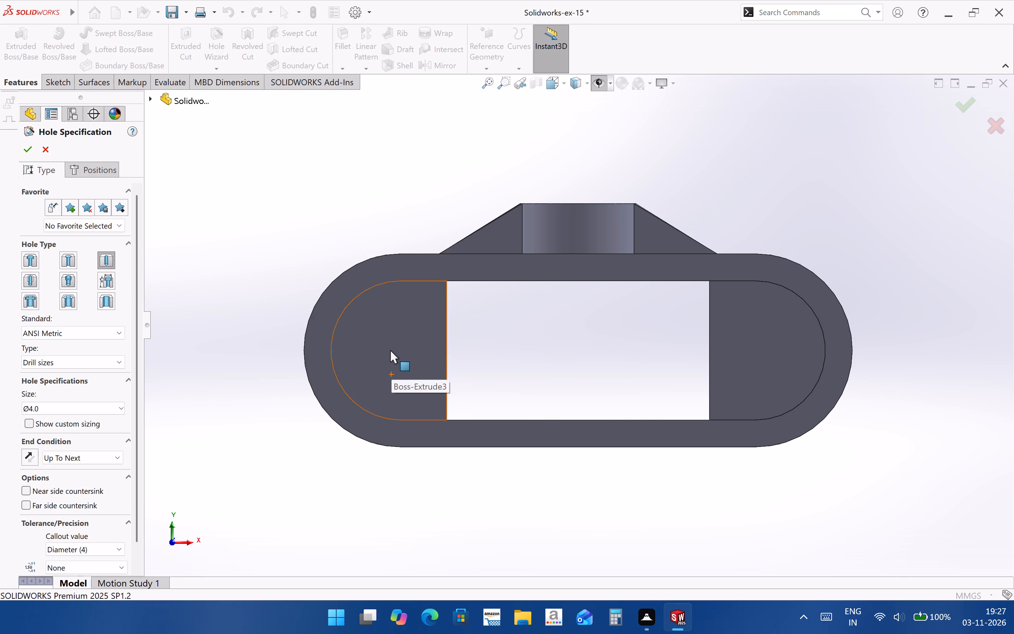
click(106, 257)
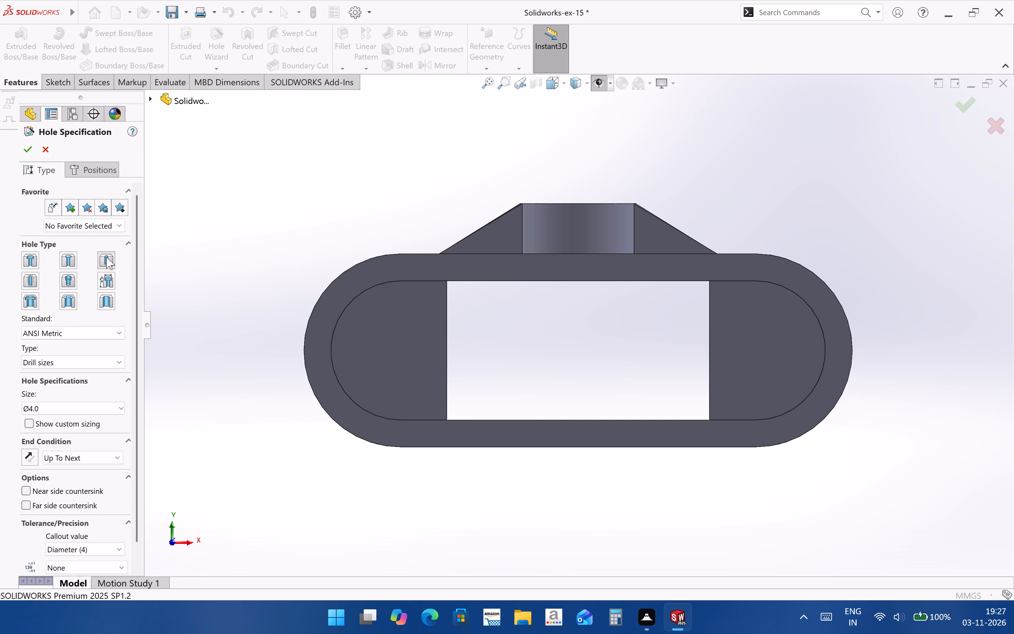
click(83, 366)
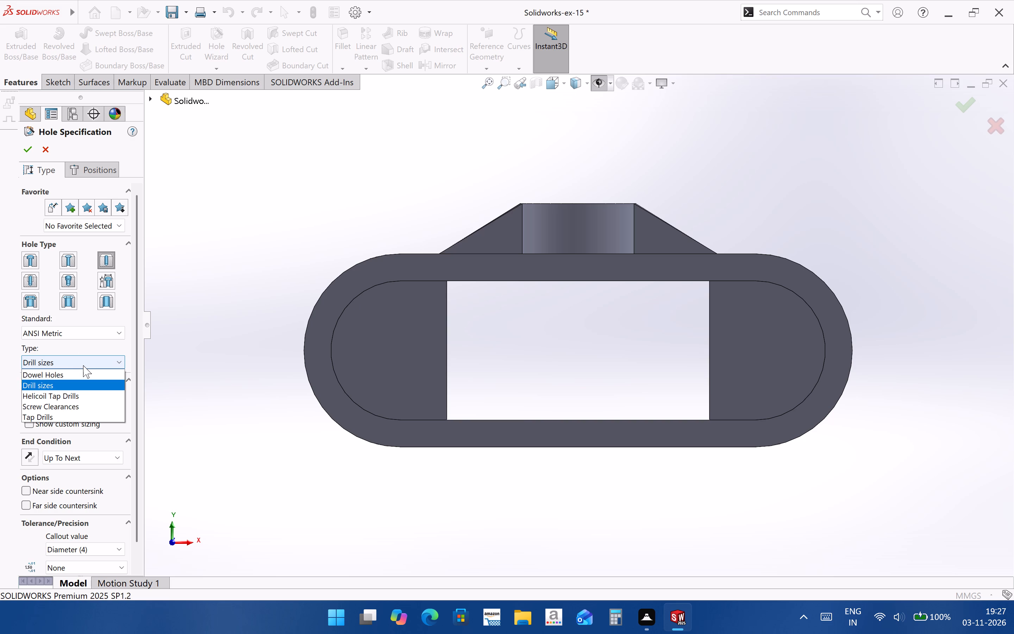
click(84, 402)
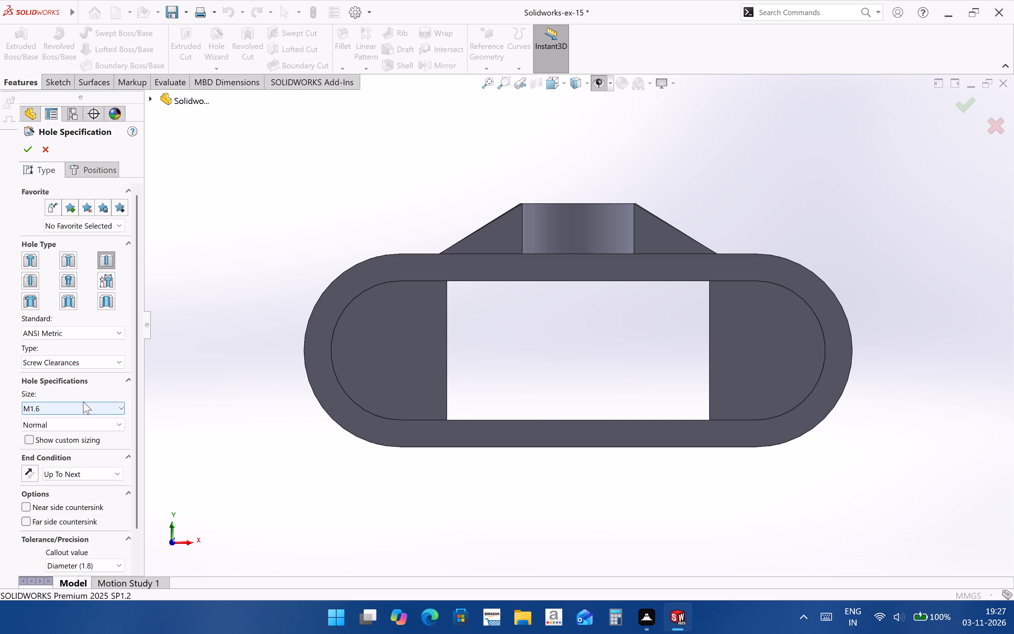
click(82, 404)
scroll(81, 492, down, 2)
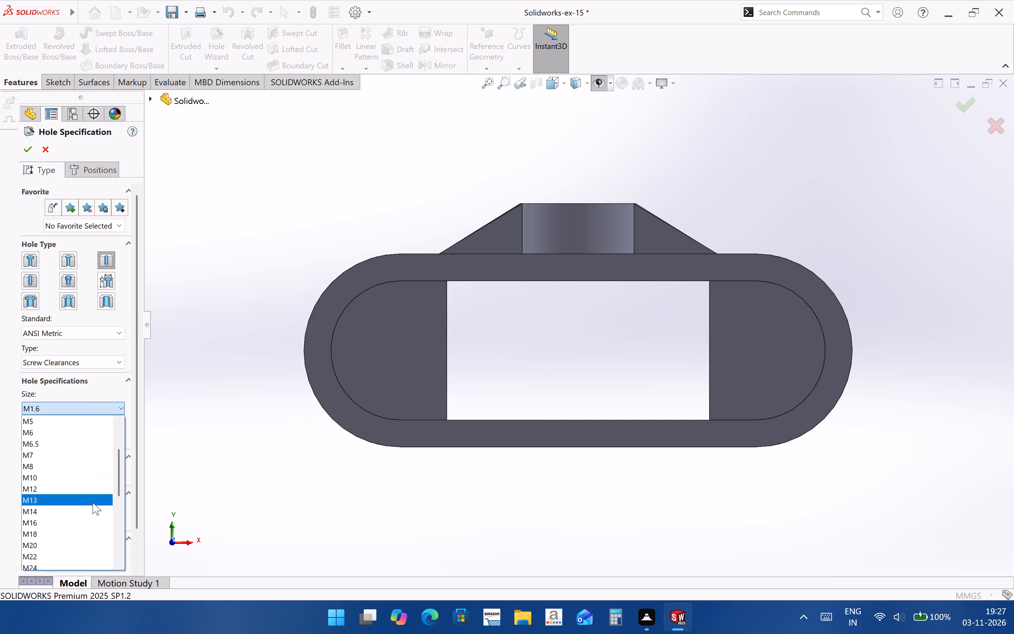
click(99, 512)
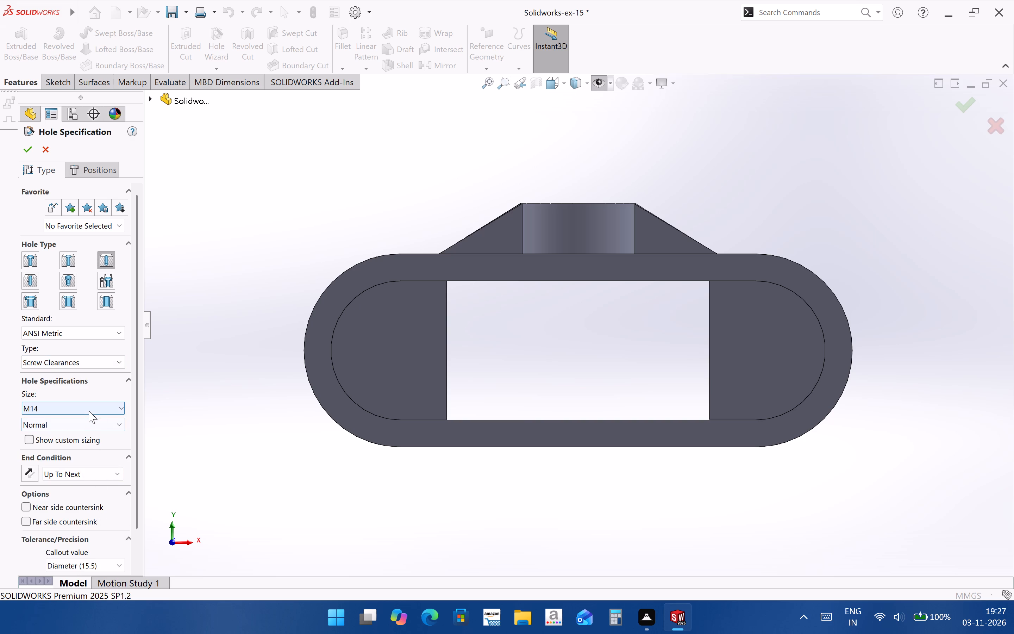
click(39, 435)
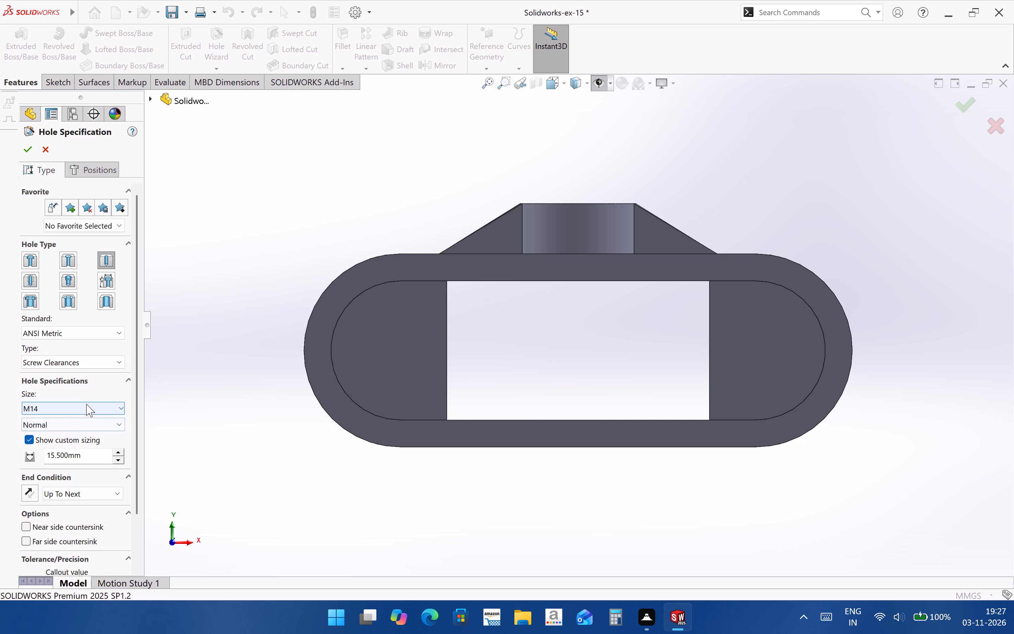
click(86, 404)
scroll(80, 461, up, 1)
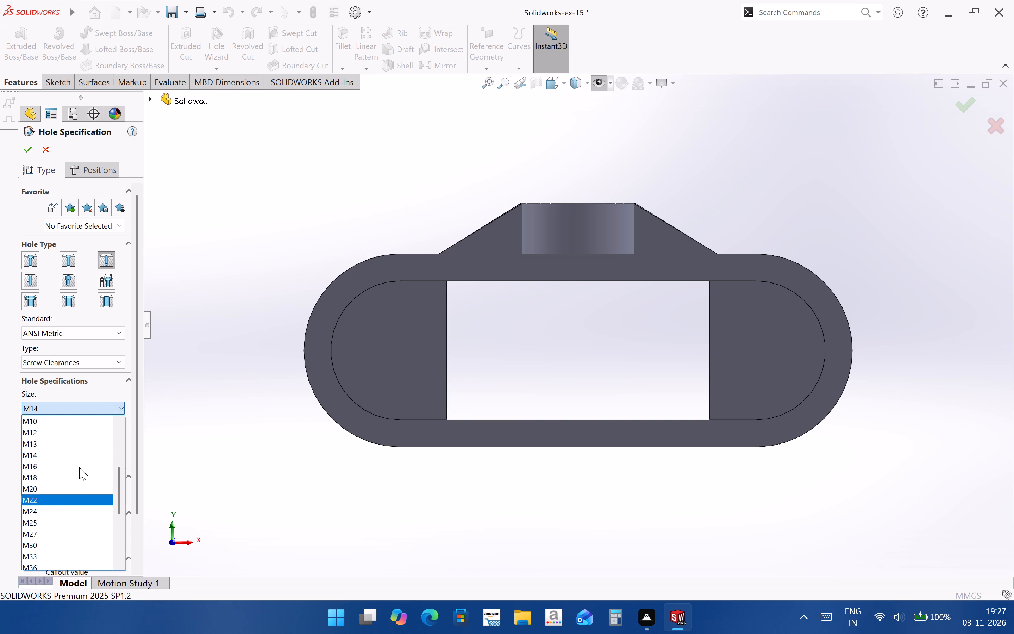
click(84, 443)
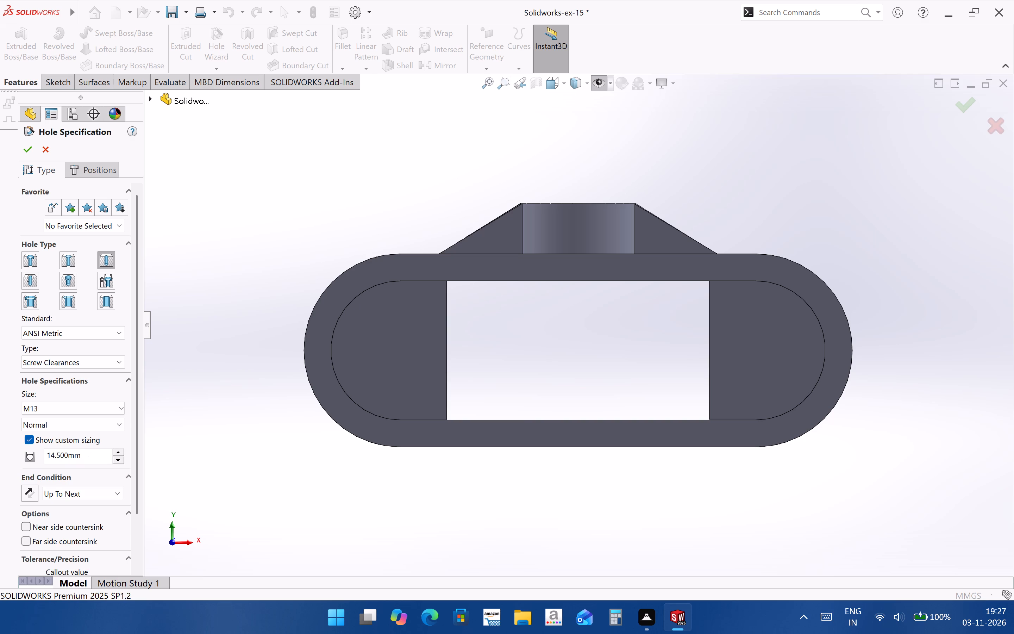
drag(86, 455, 5, 445)
text(14)
key(Return)
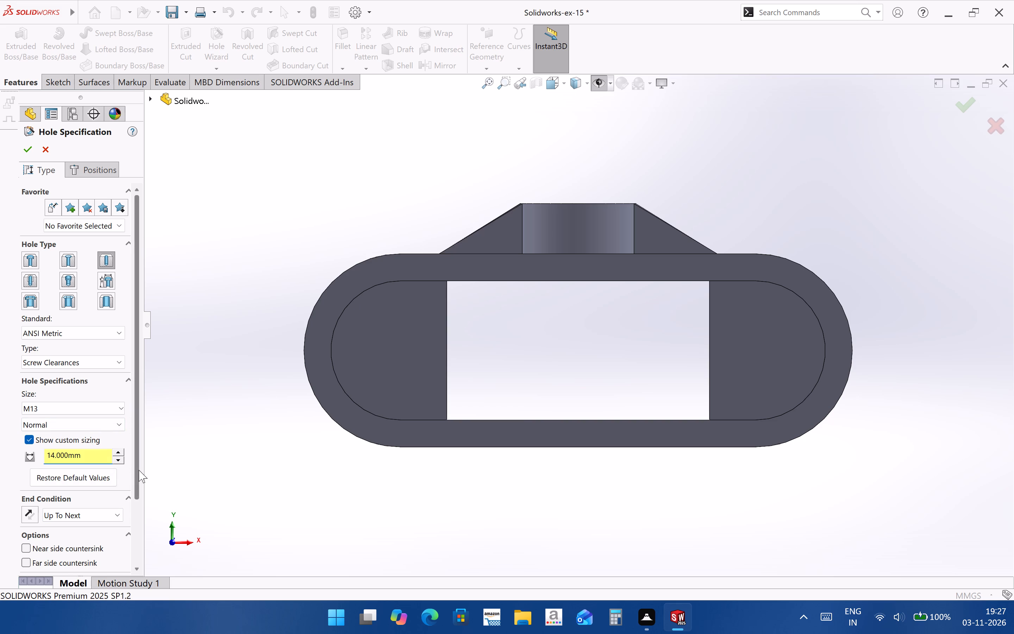
Set the hole's end condition to Blind with a depth of 35 mm.
click(86, 514)
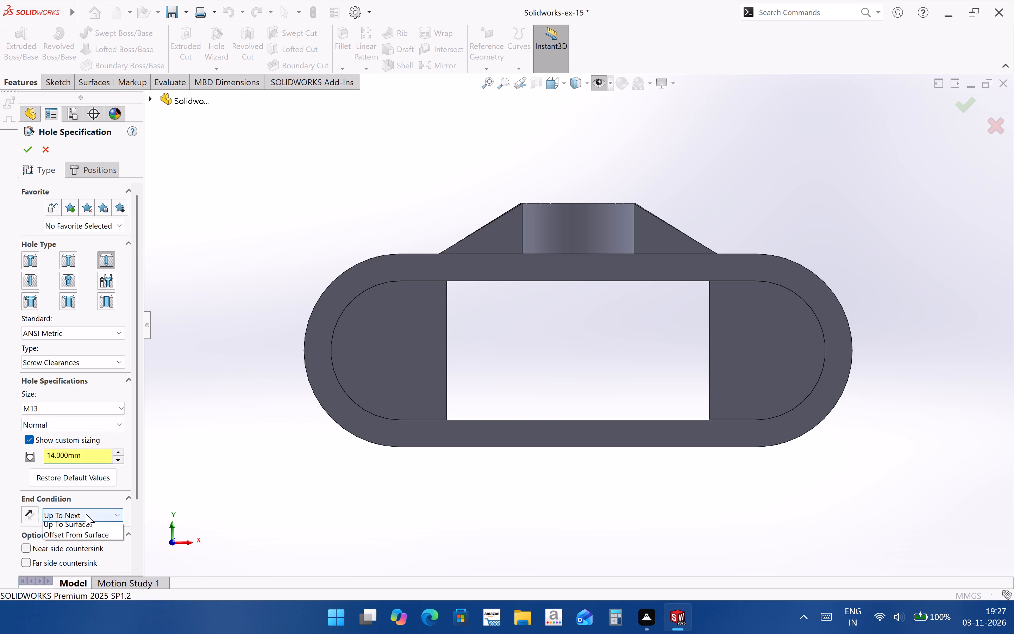
click(89, 525)
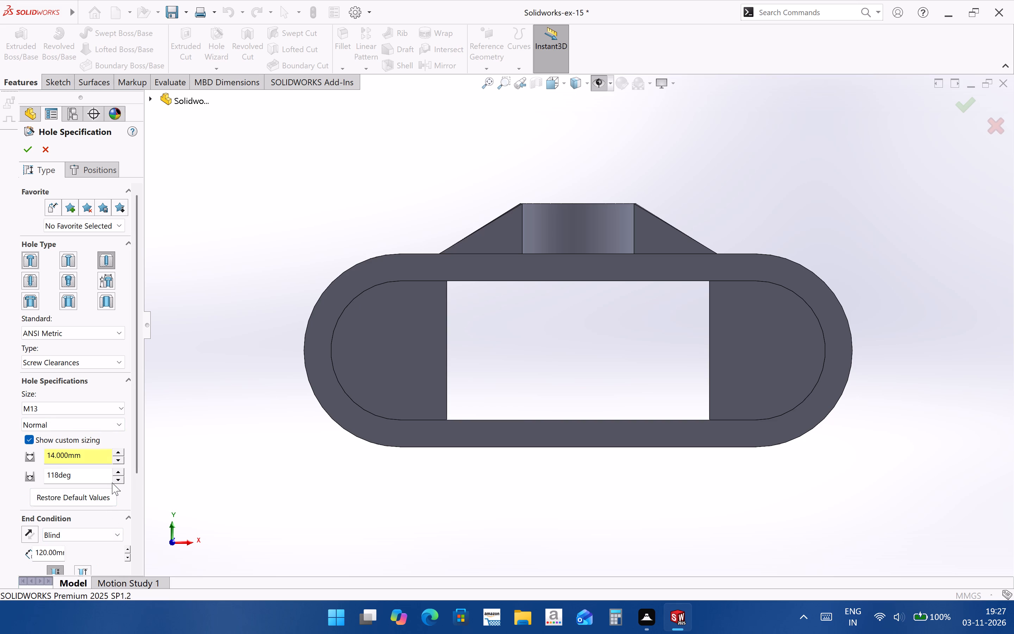
drag(136, 455, 138, 495)
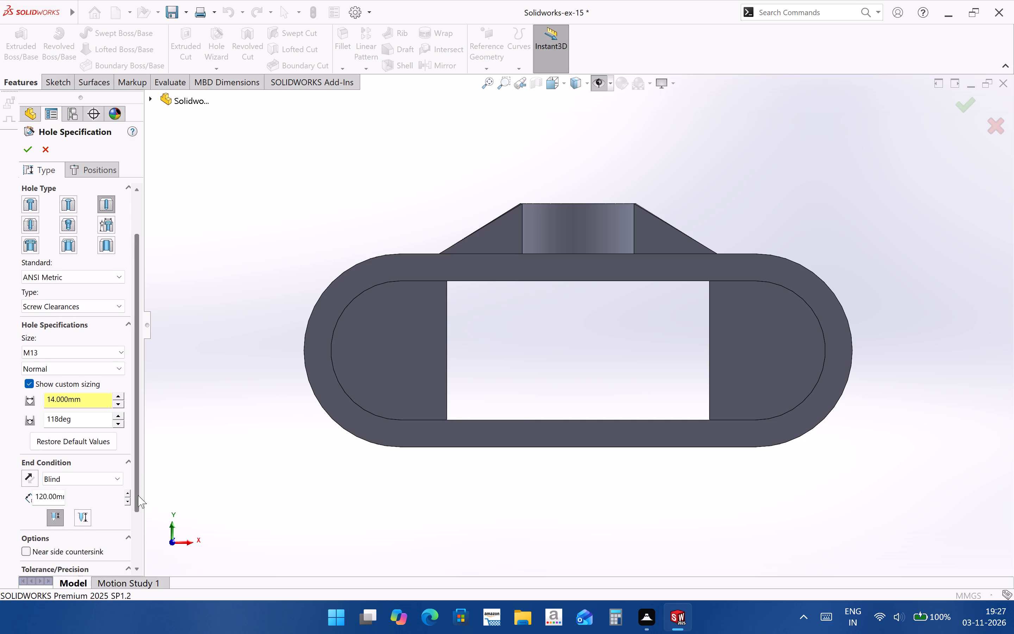
drag(138, 495, 137, 500)
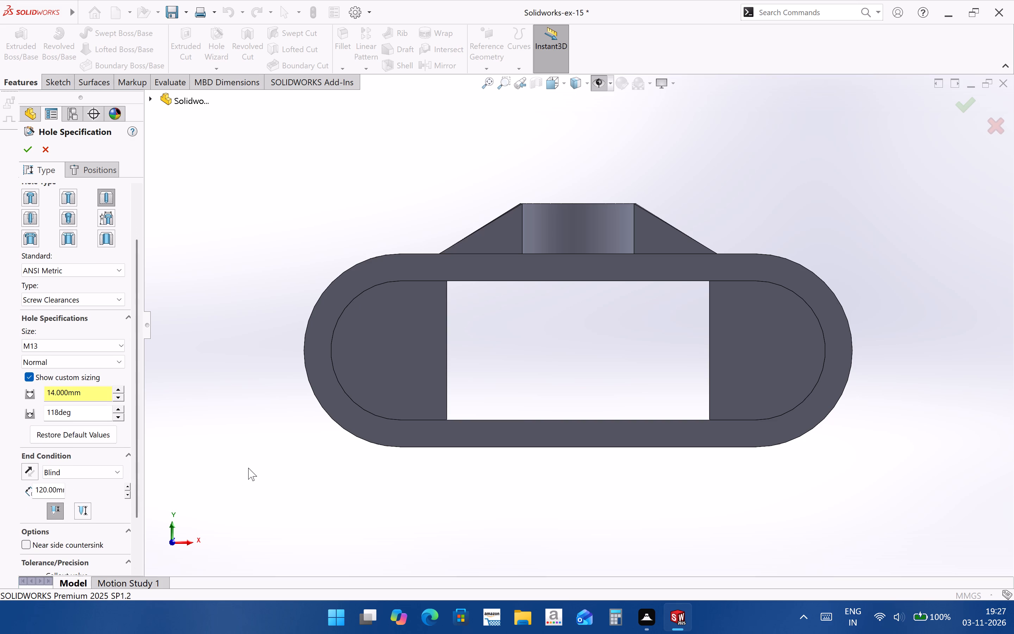
middle_drag(253, 468, 280, 497)
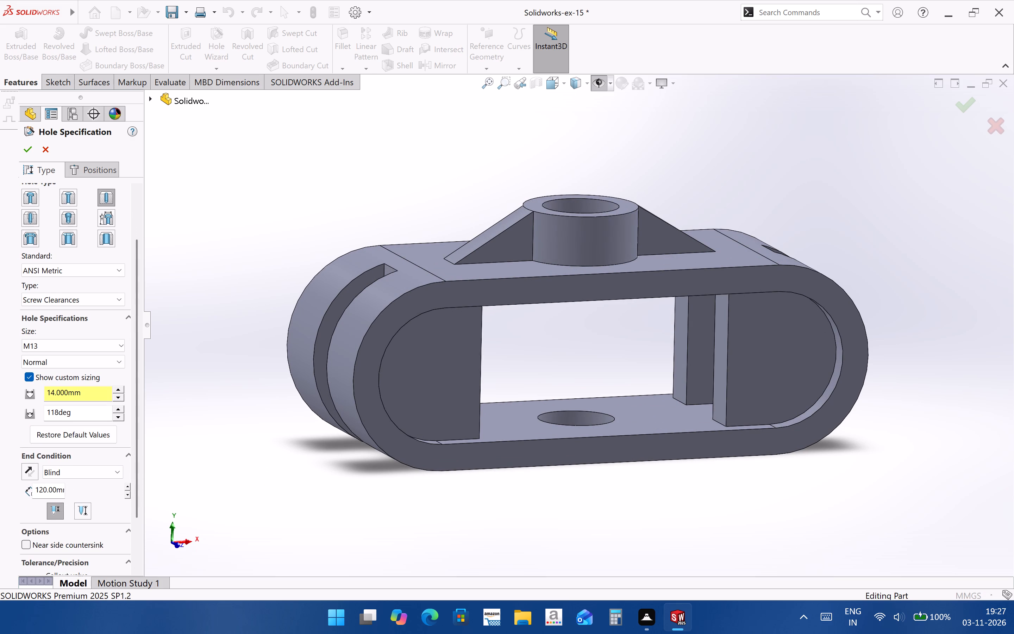
drag(64, 492, 0, 486)
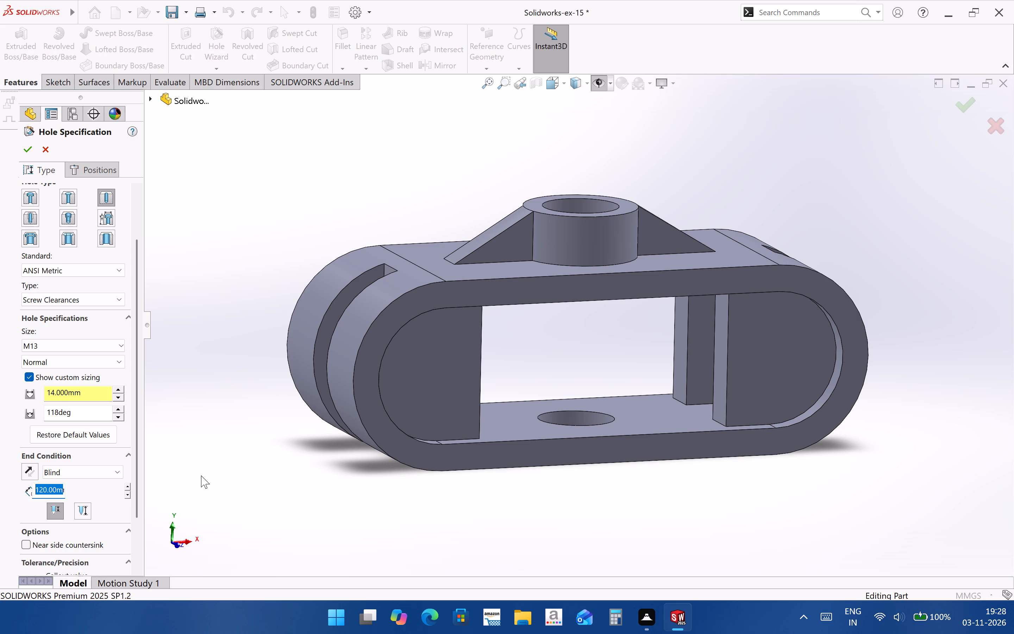
text(35)
key(Right)
key(Right)
key(BackSpace)
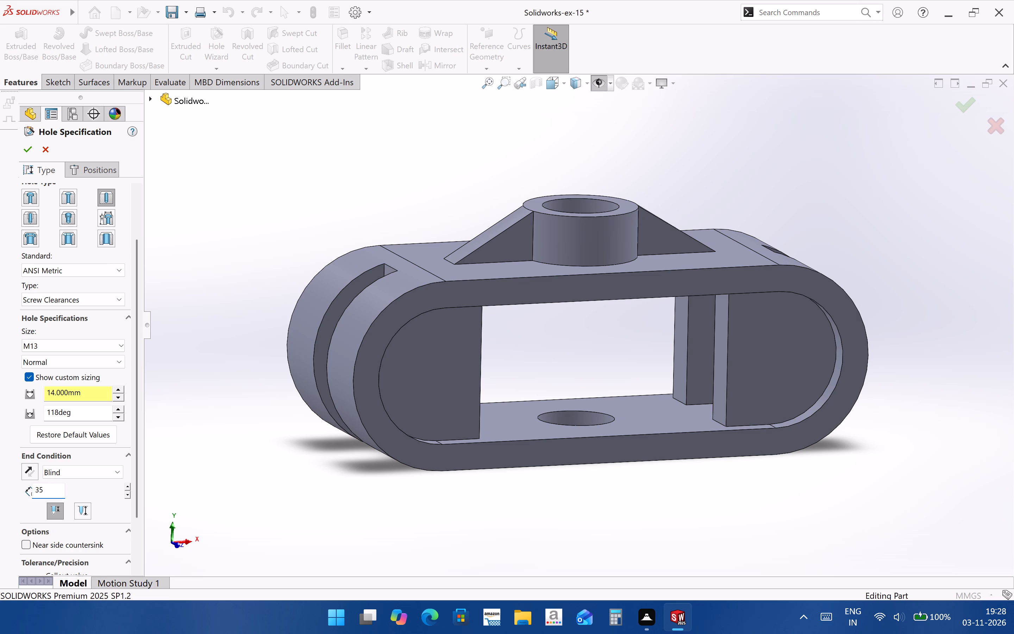
key(Return)
scroll(375, 430, up, 3)
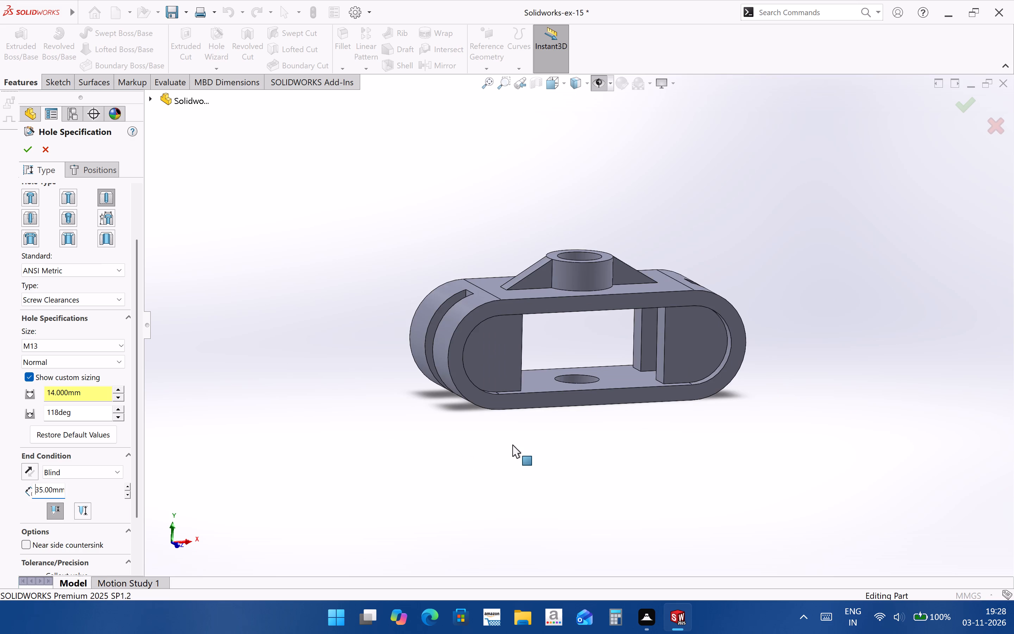
middle_drag(513, 444, 497, 444)
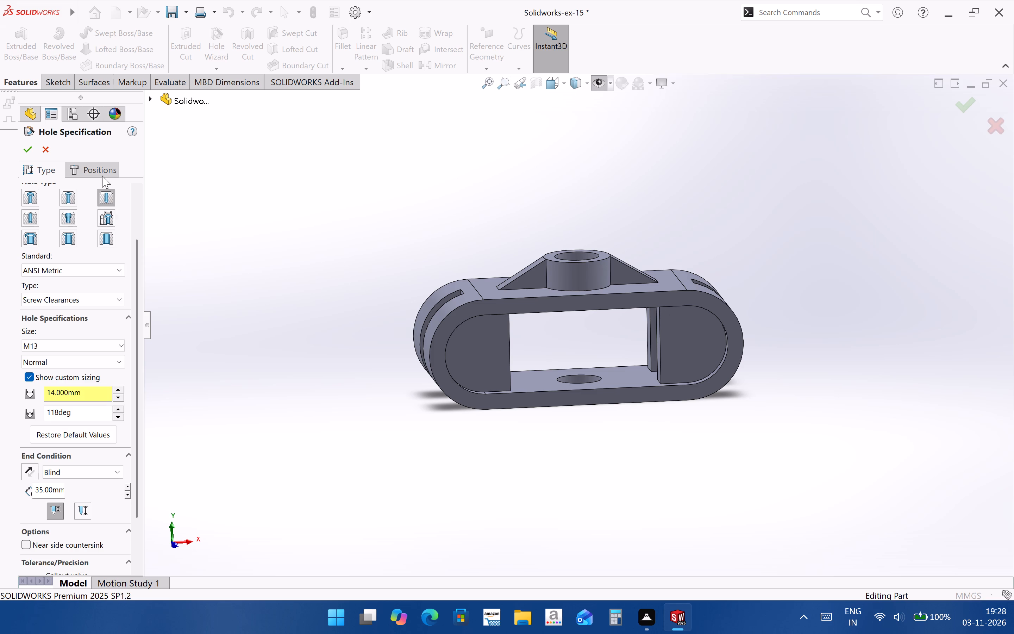
Position two holes on the outer end-boss faces, one in each boss, about 45 mm and 47 mm from the origin.
click(102, 176)
middle_drag(597, 374, 666, 369)
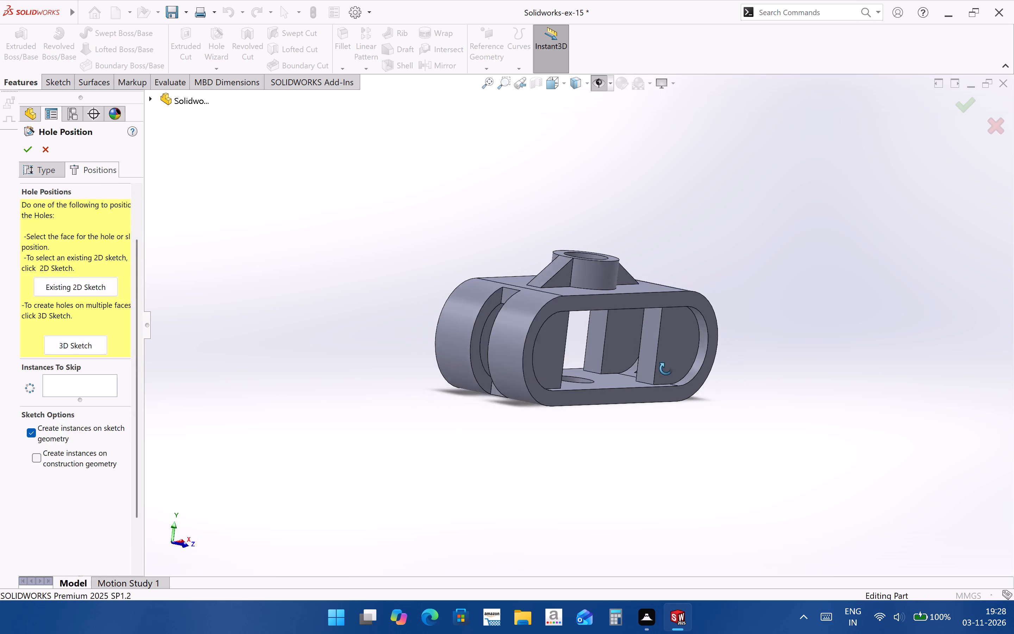
middle_drag(666, 369, 797, 396)
scroll(669, 357, down, 2)
click(643, 350)
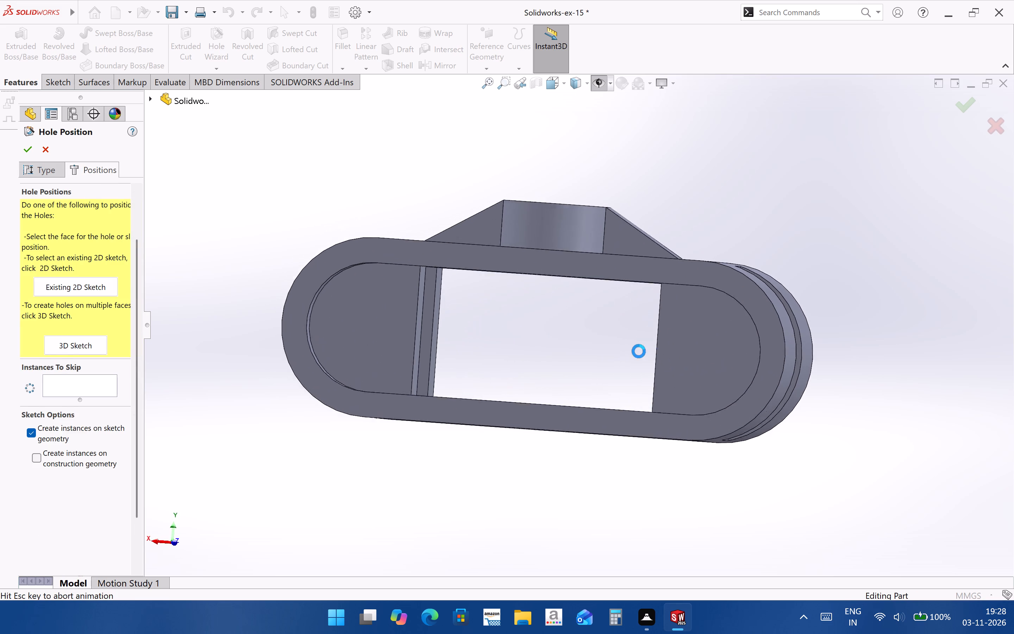
click(759, 350)
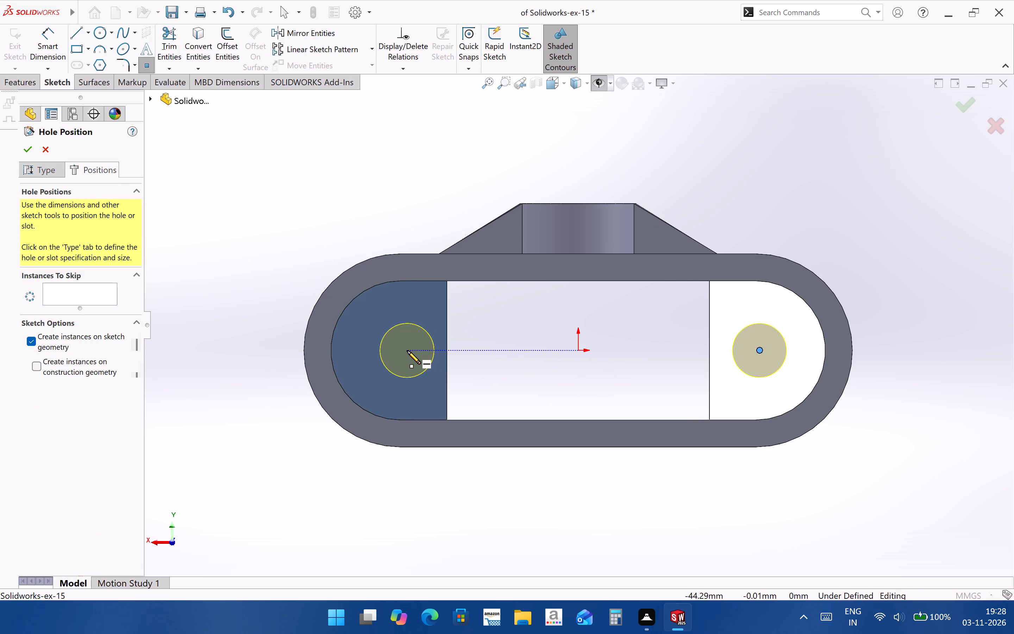
click(405, 351)
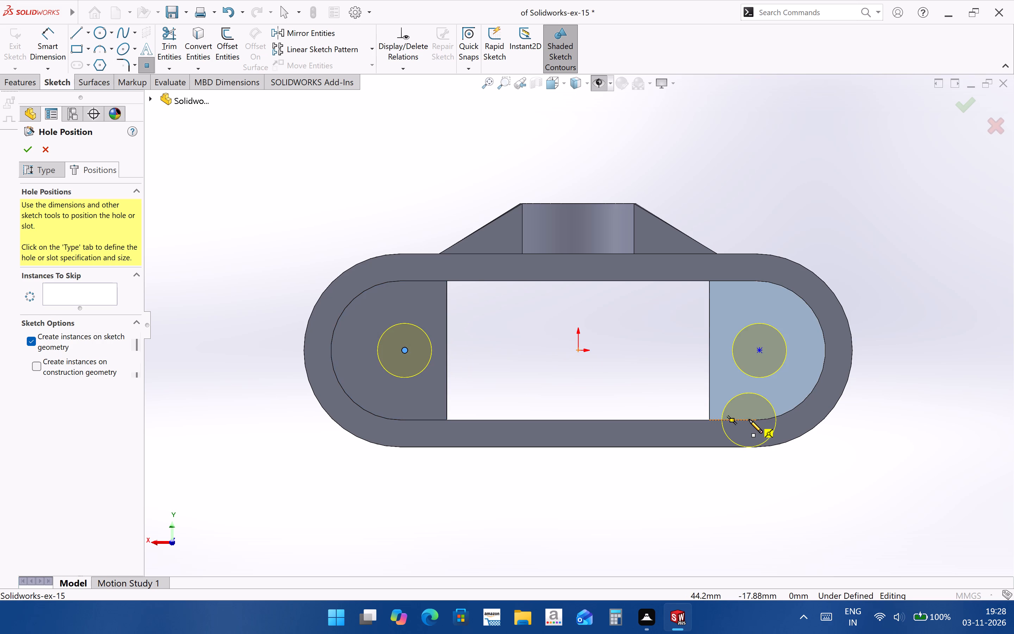
key(Escape)
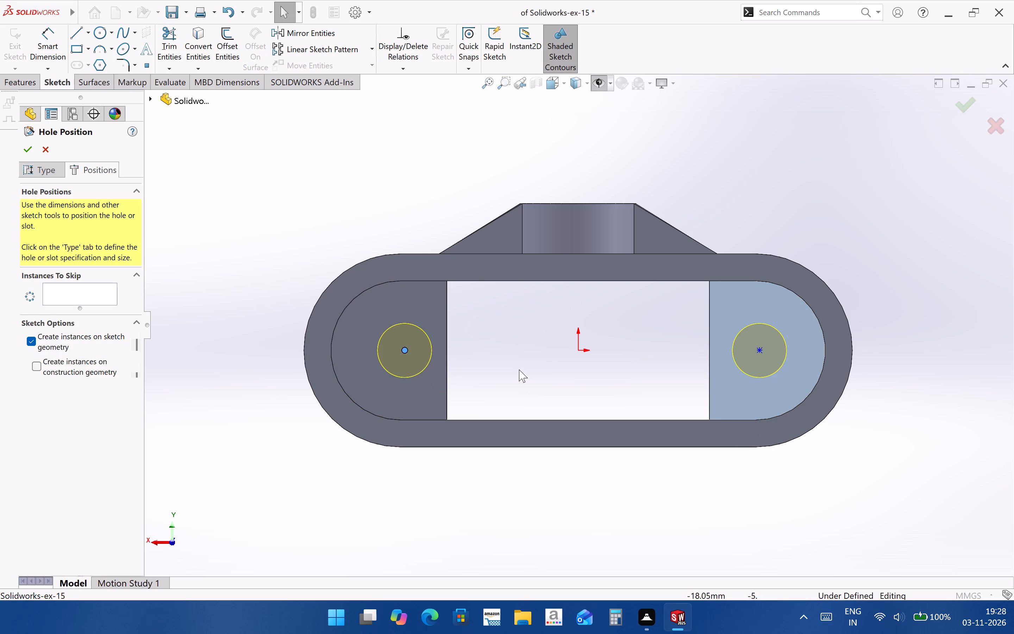
click(611, 375)
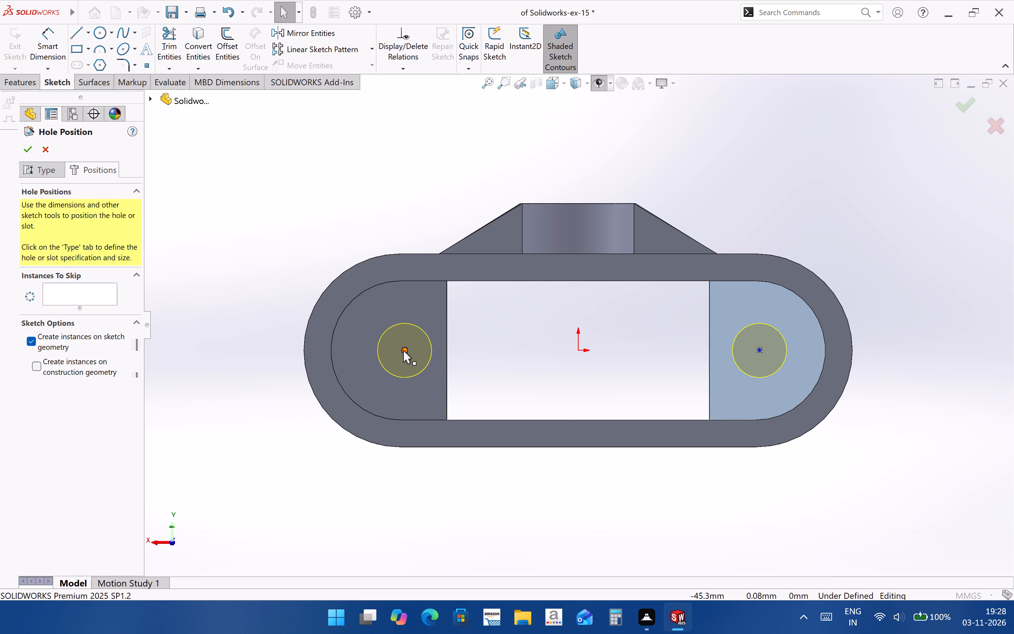
Add a Horizontal relation between both hole centre points and the origin.
click(403, 350)
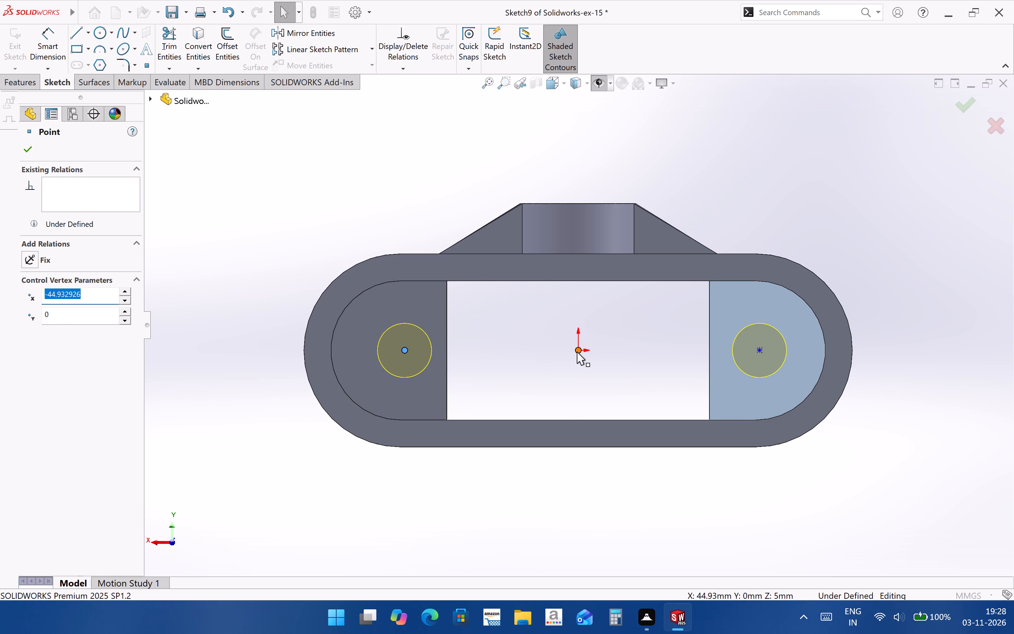
ctrl+click(577, 352)
ctrl+click(760, 350)
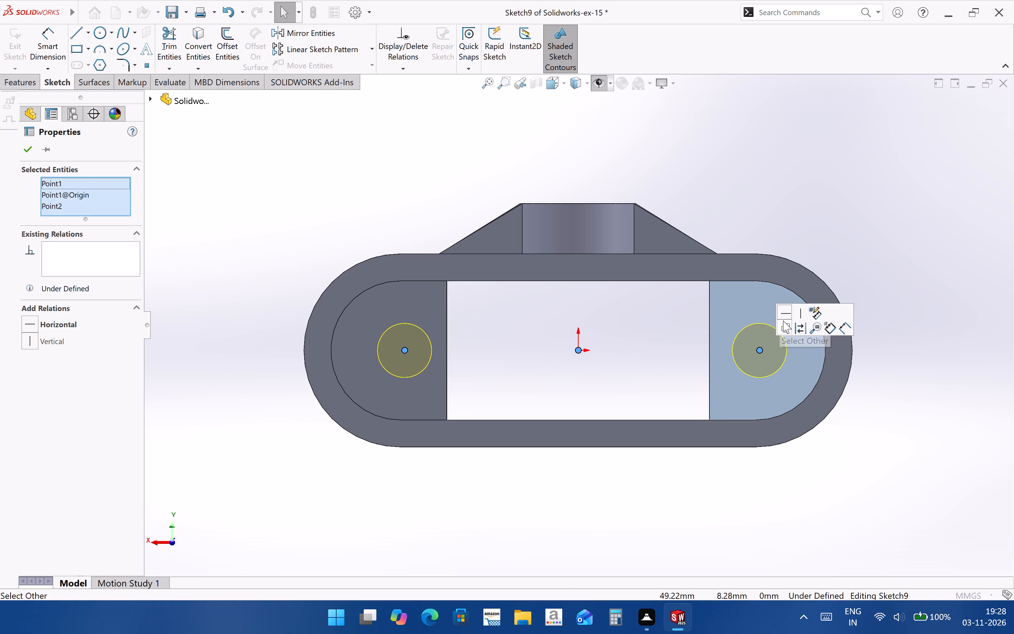
click(787, 314)
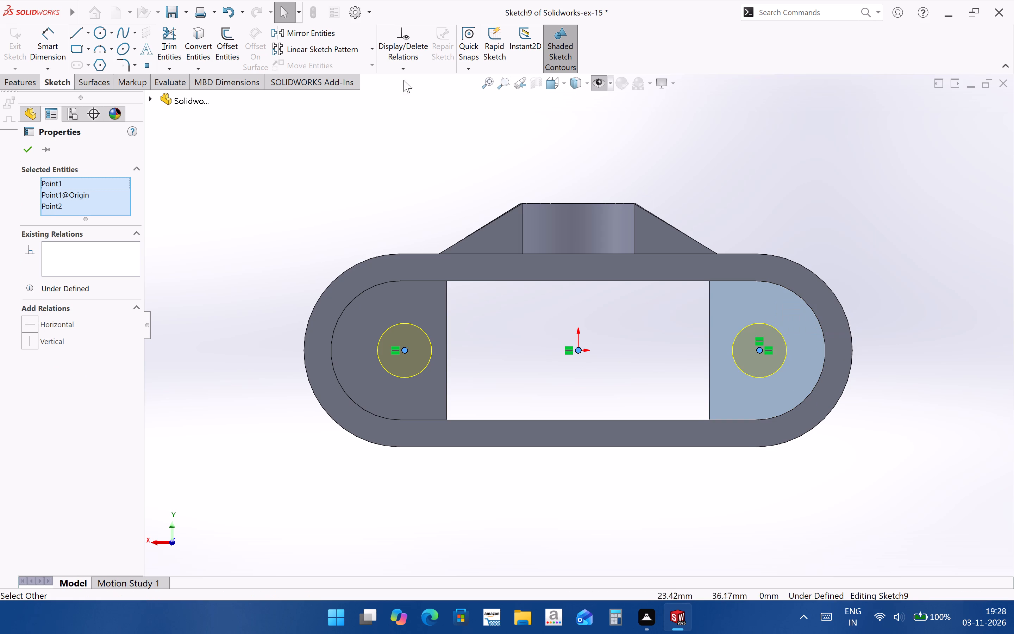
Dimension the distance between the two hole centres, placing the dimension below the ring.
click(51, 38)
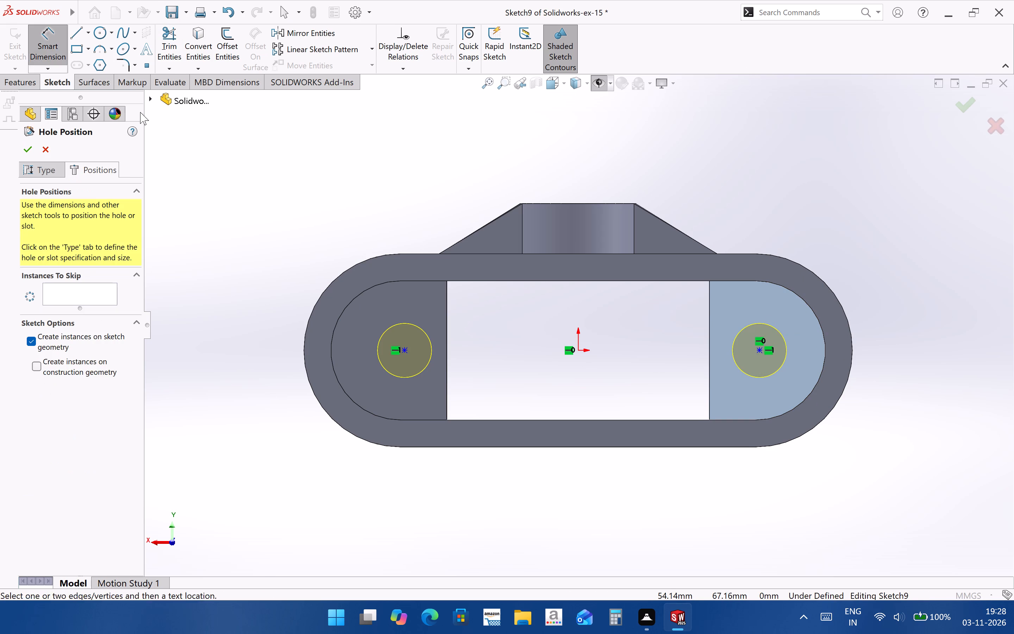
click(406, 349)
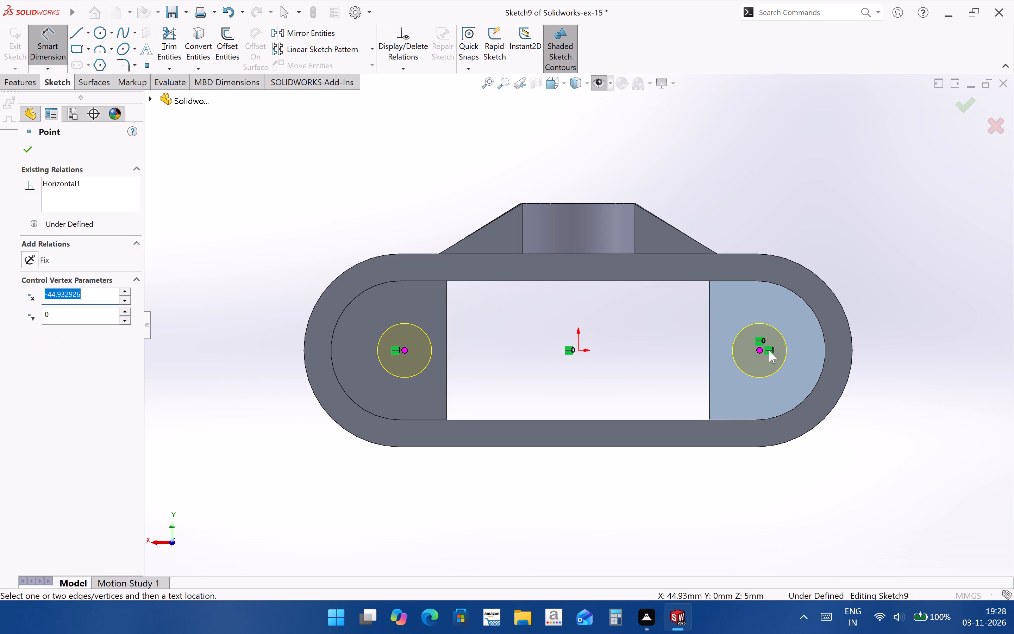
click(757, 350)
click(758, 350)
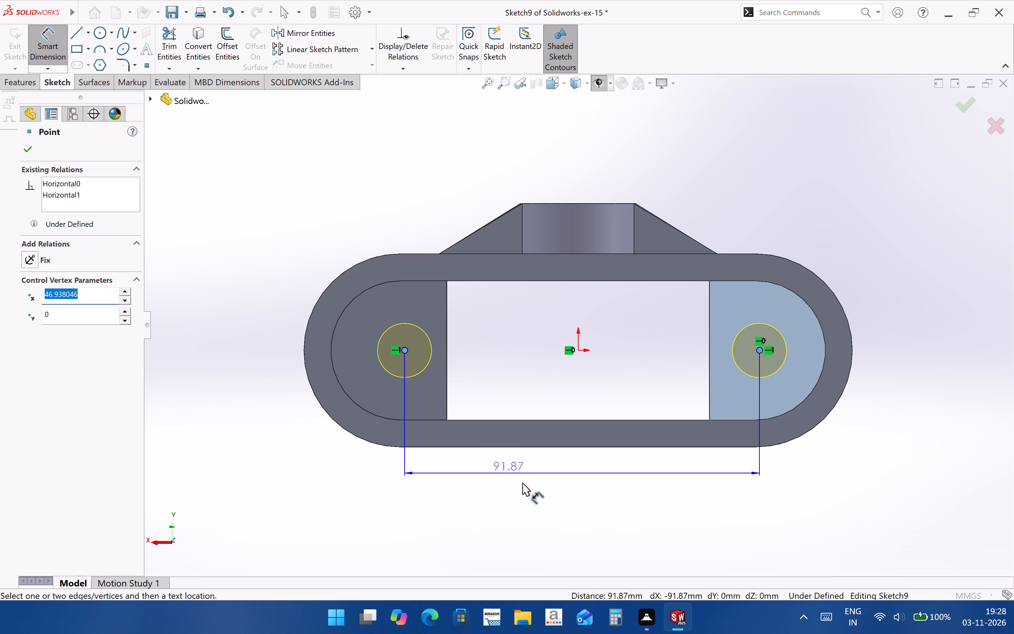
click(533, 489)
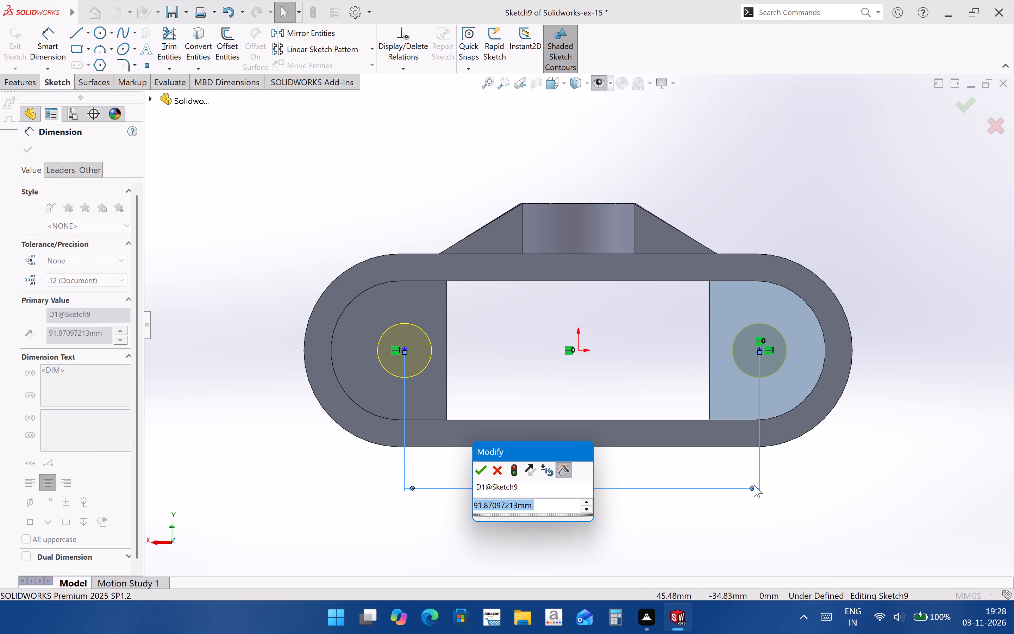
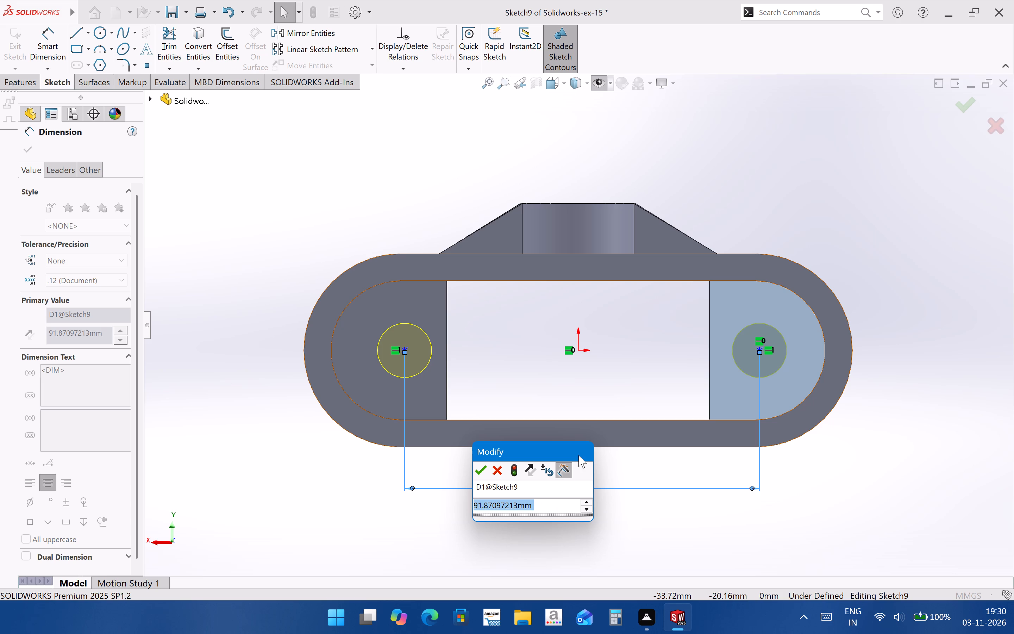
Set the distance between the two hole centres to 90 mm and finish the Hole Wizard feature.
text(90)
key(Return)
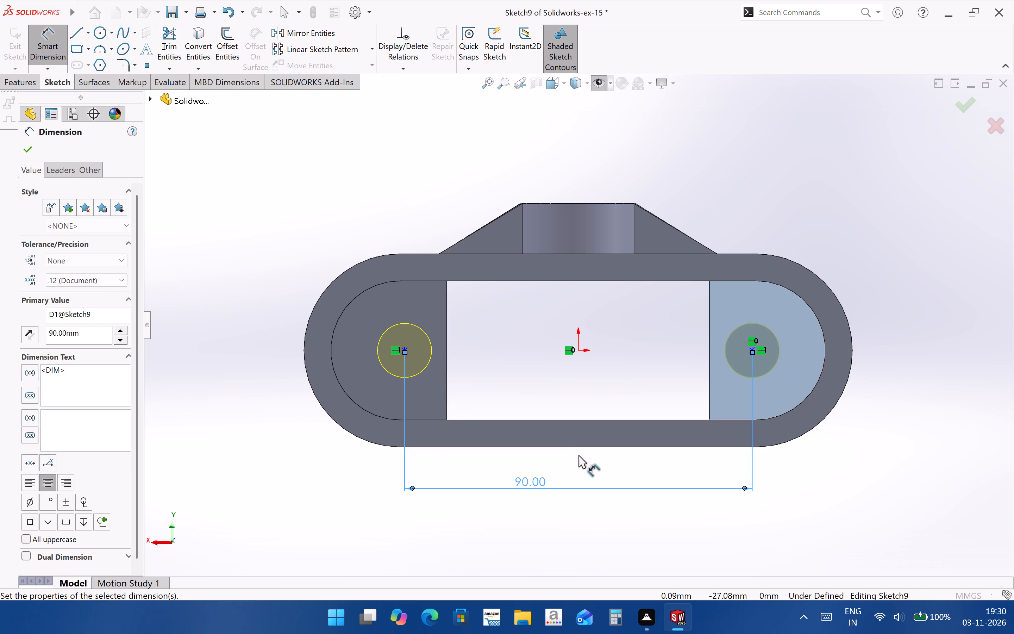
click(572, 542)
scroll(590, 348, down, 1)
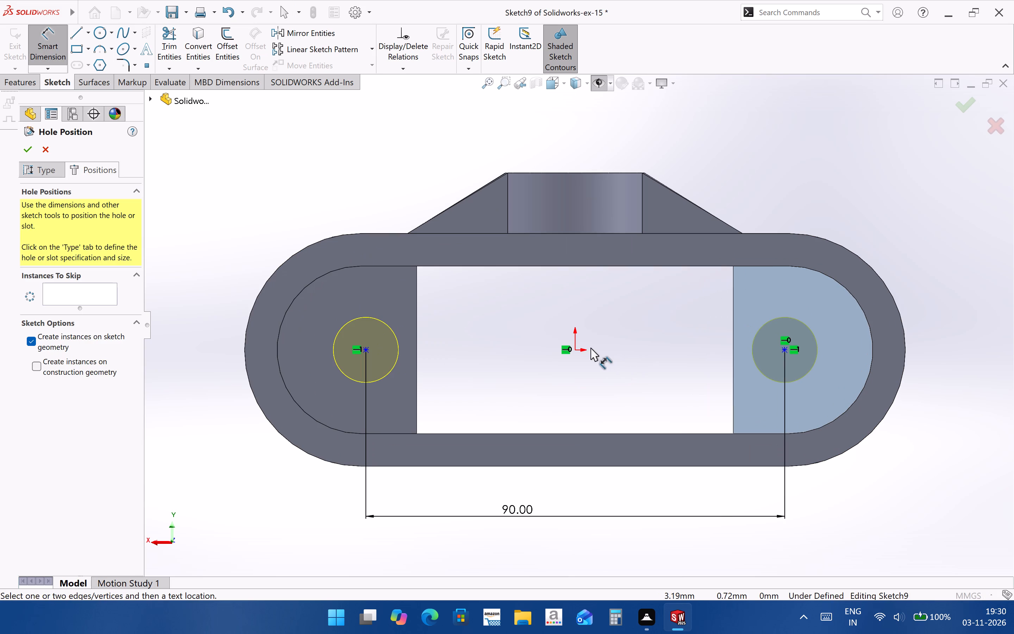
click(968, 111)
Examine the depth of the new holes through both end bosses from several angles.
middle_drag(756, 317, 663, 364)
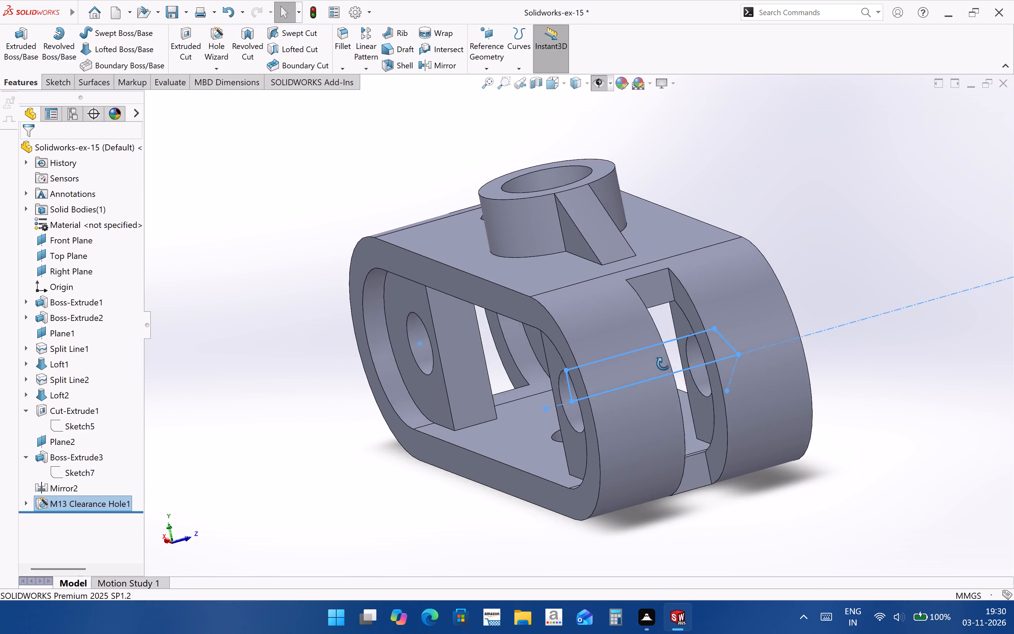
middle_drag(663, 364, 690, 357)
middle_drag(710, 352, 726, 353)
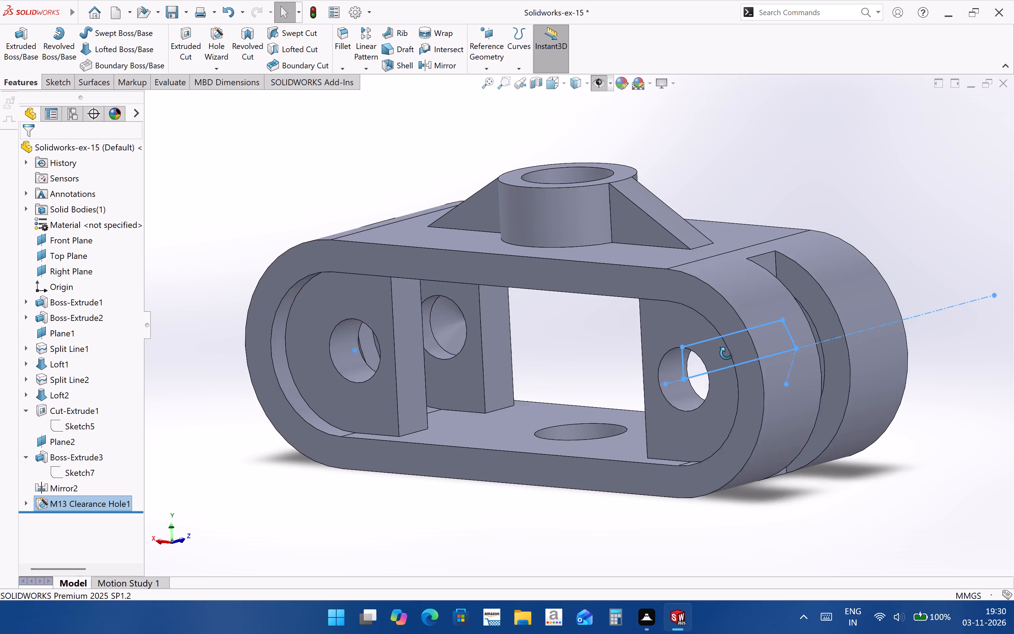
middle_drag(726, 353, 805, 333)
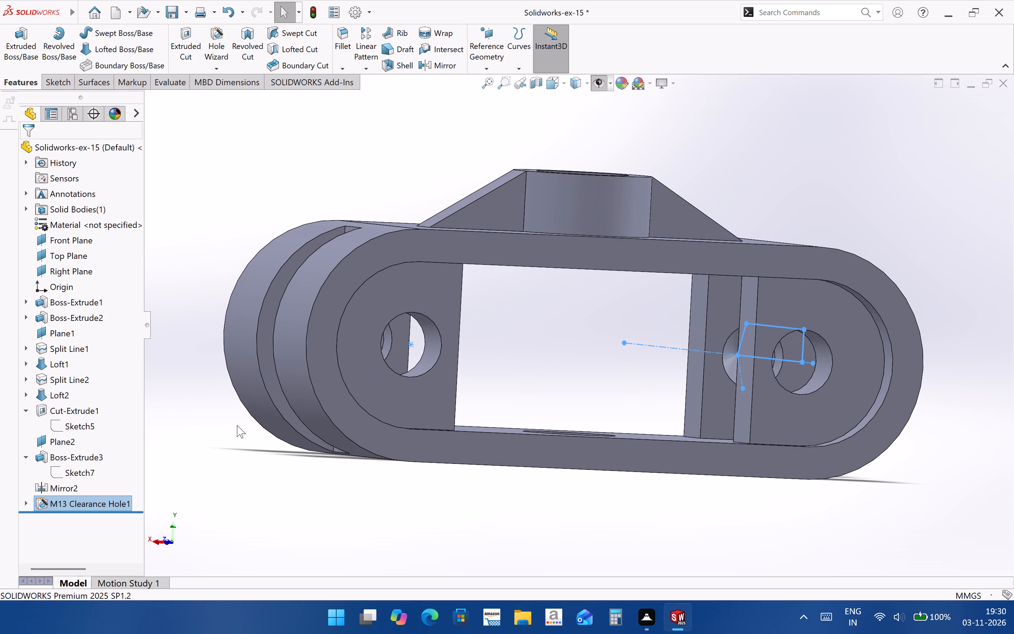
scroll(237, 425, up, 1)
click(80, 498)
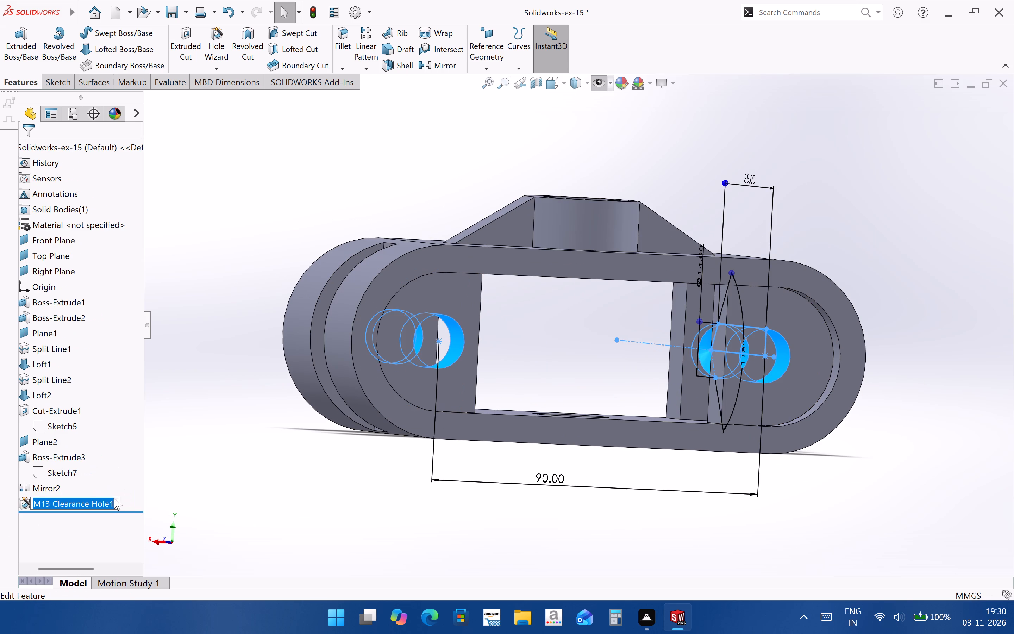
click(206, 501)
click(101, 506)
click(202, 554)
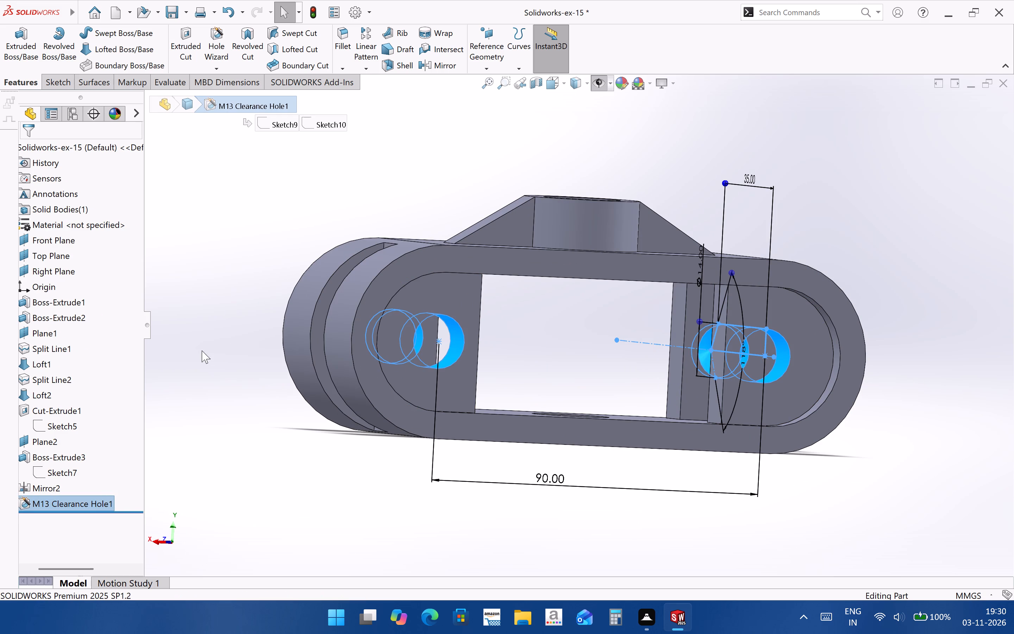
Edit the M13 Clearance Hole1 feature, changing its end condition to Up To Next.
drag(145, 322, 164, 358)
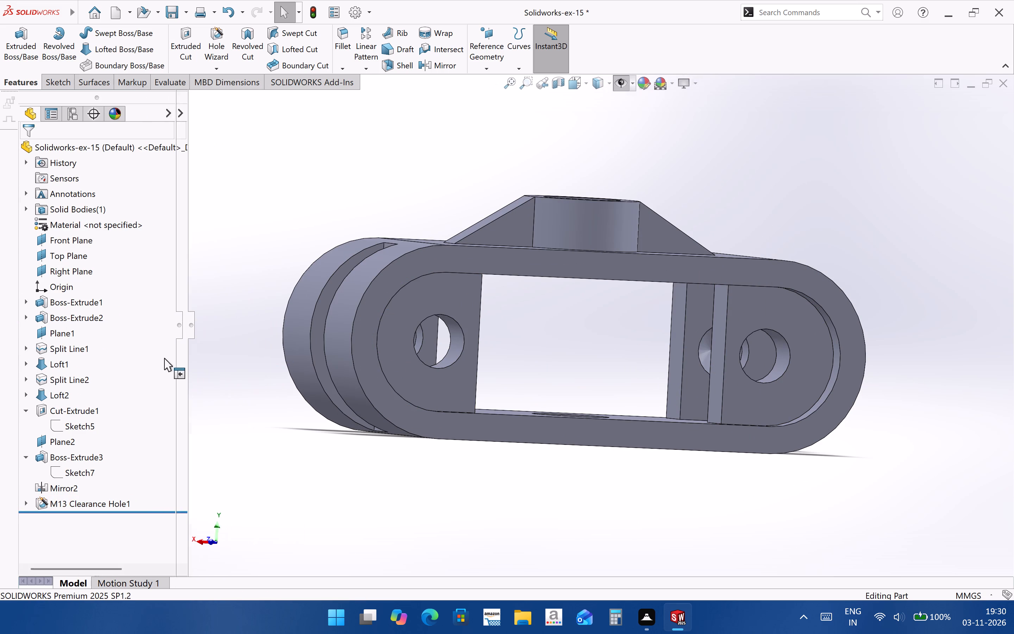
drag(164, 358, 156, 359)
click(55, 503)
click(65, 478)
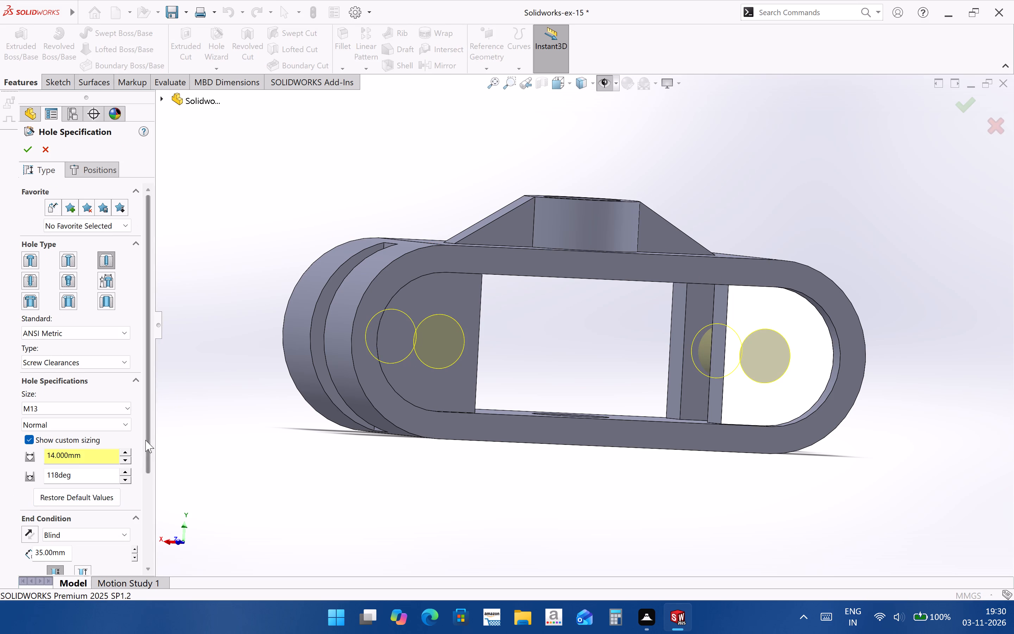
drag(147, 440, 157, 530)
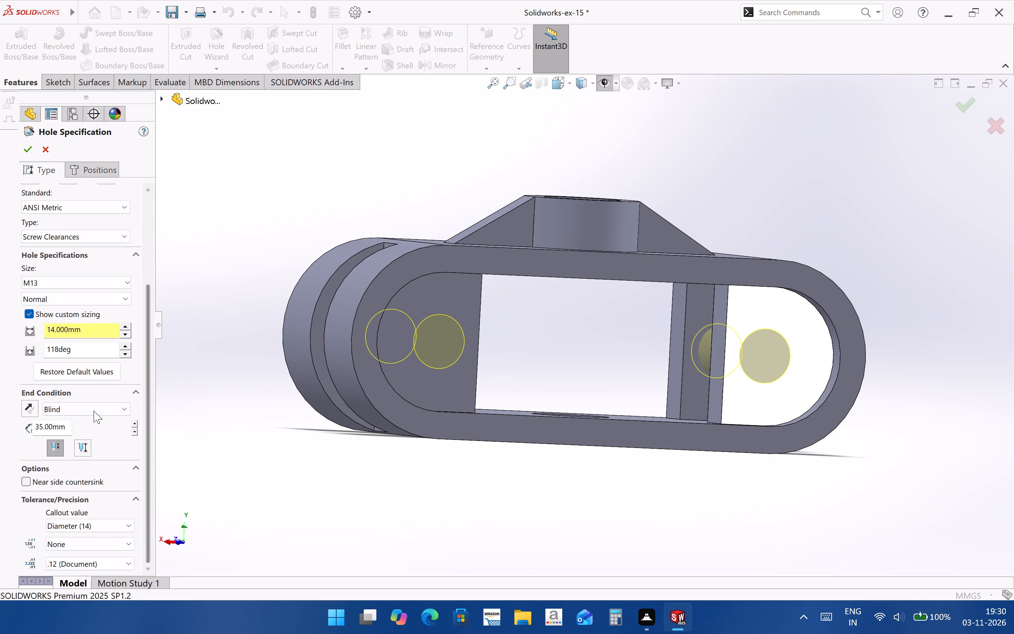
click(94, 411)
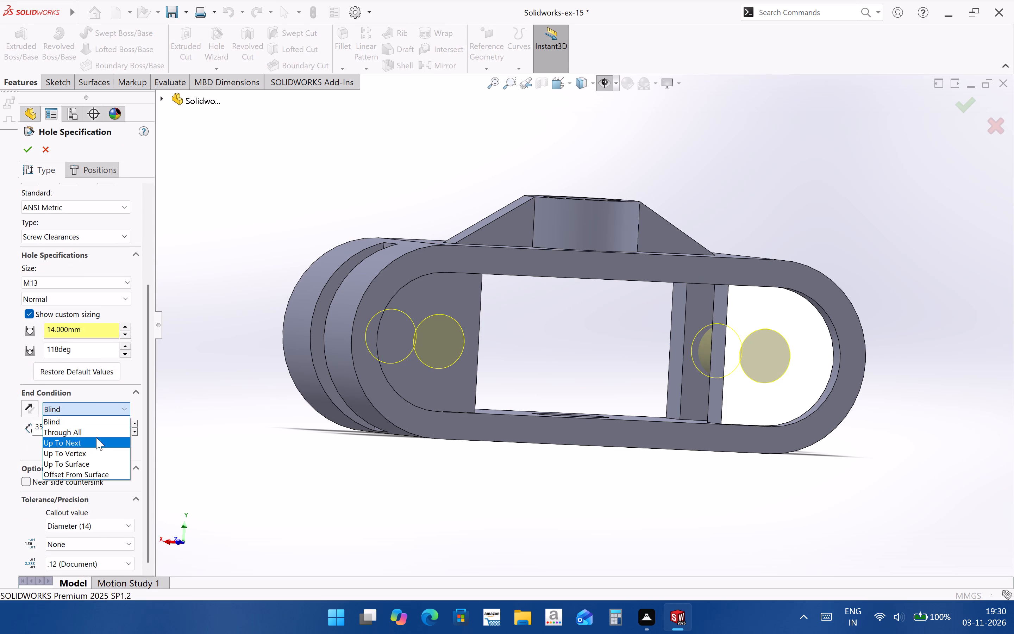
click(96, 437)
click(409, 487)
middle_drag(452, 504, 422, 516)
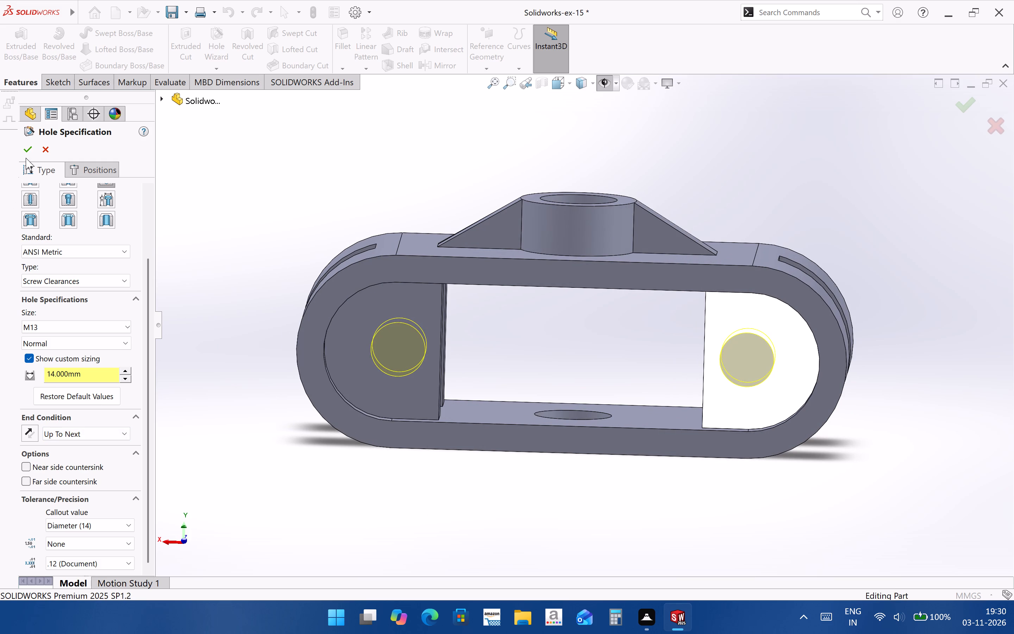
click(26, 154)
Examine the revised holes and the pairs of end bosses from several angles.
click(312, 542)
middle_drag(373, 460, 296, 475)
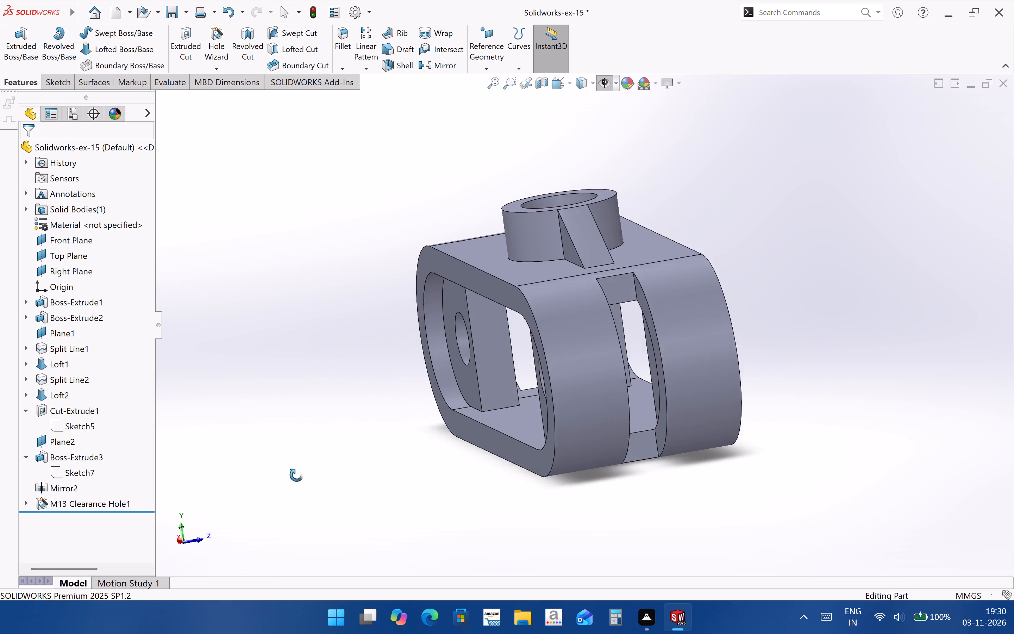
middle_drag(296, 475, 376, 479)
scroll(343, 460, up, 1)
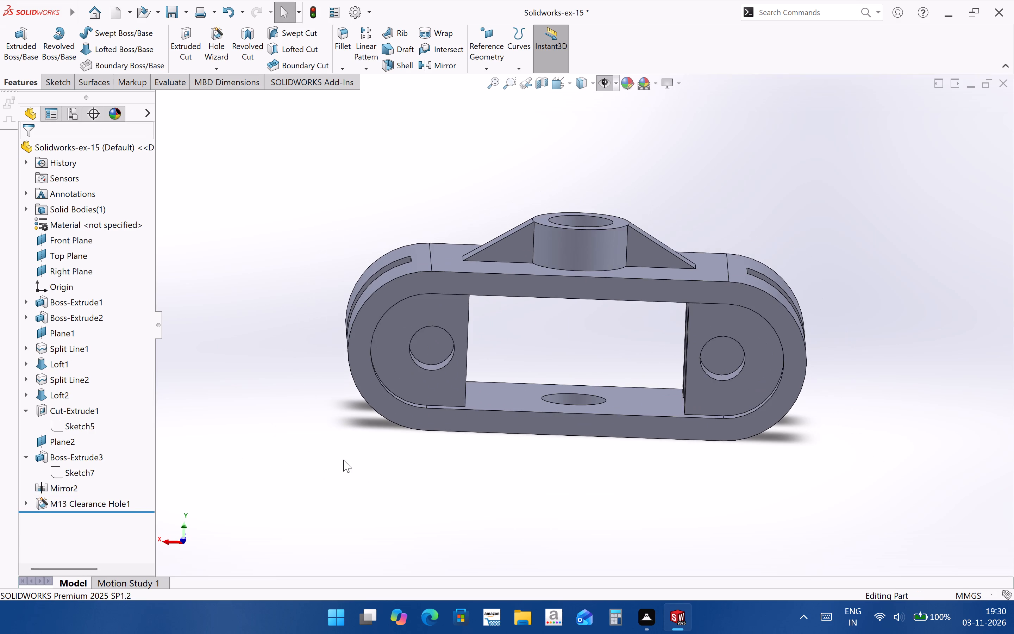
scroll(424, 365, down, 3)
click(477, 359)
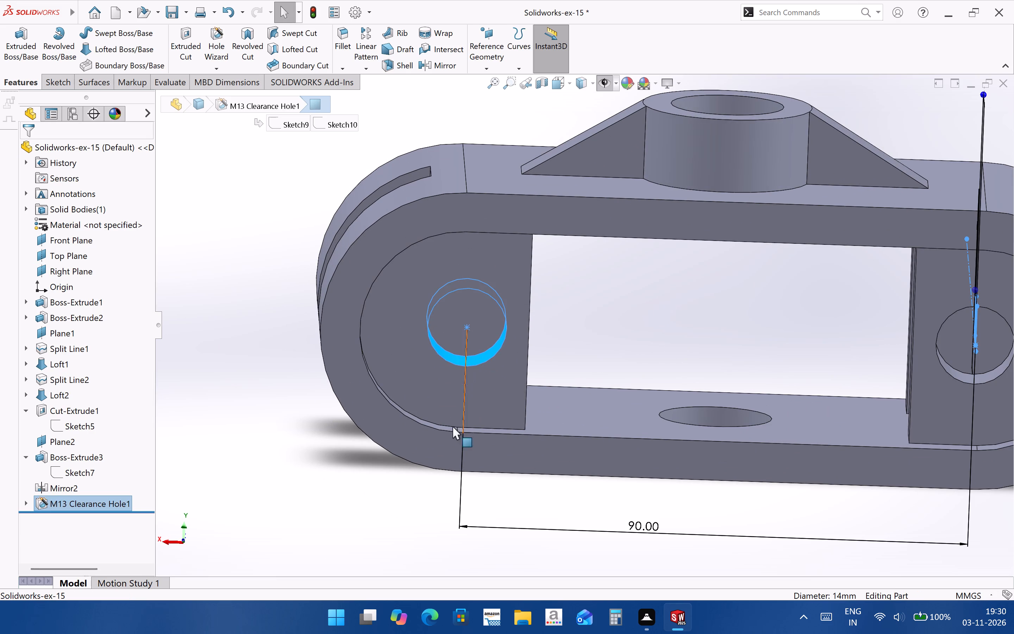
click(348, 505)
scroll(345, 475, up, 3)
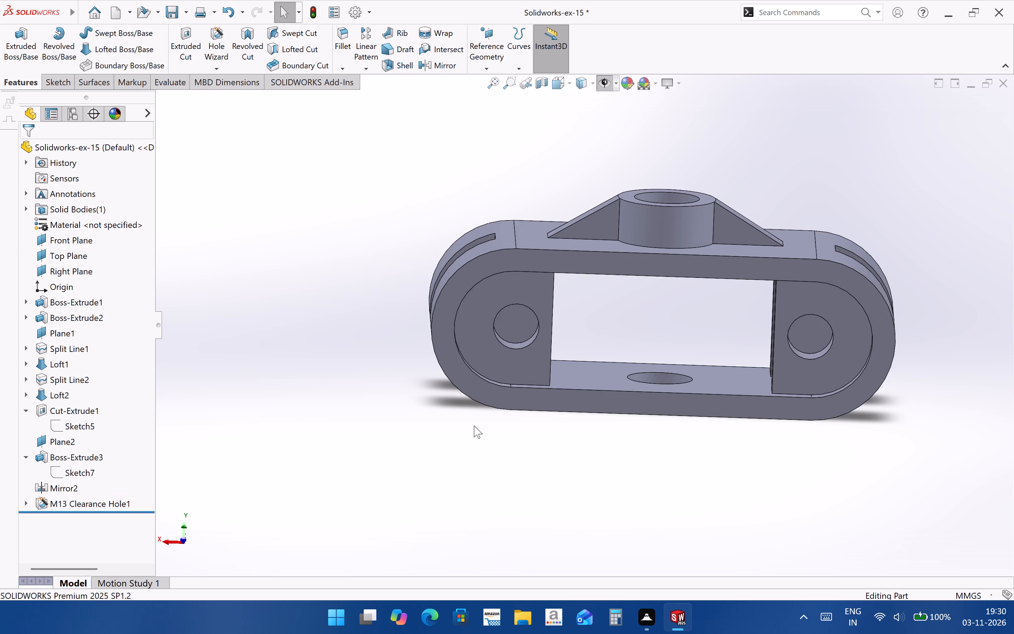
middle_drag(474, 422, 487, 387)
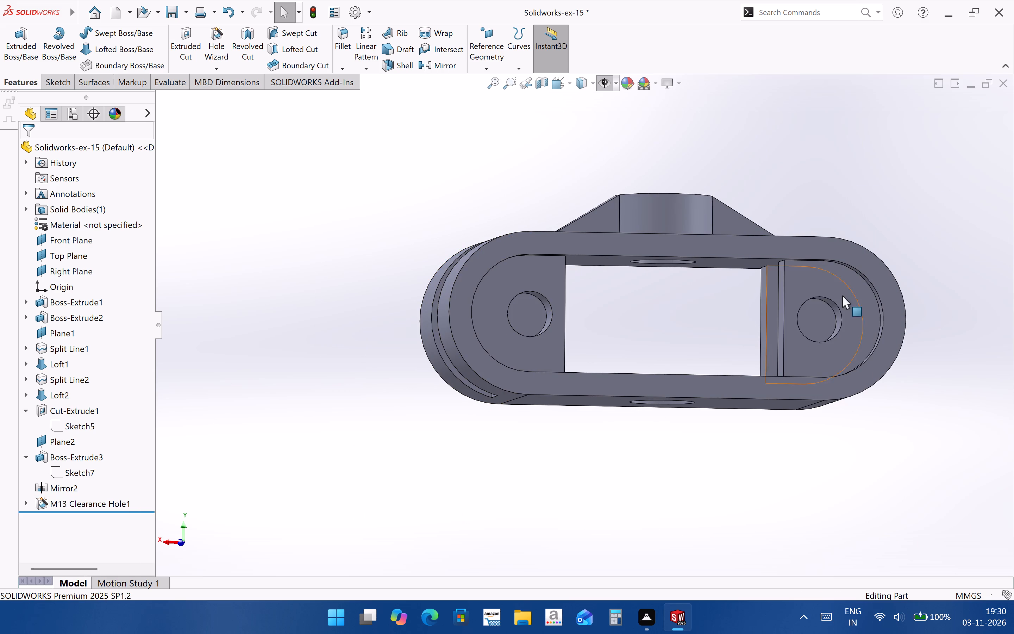
Open the hole-position sketch to review its relations and dimension, leaving it without edits.
click(28, 506)
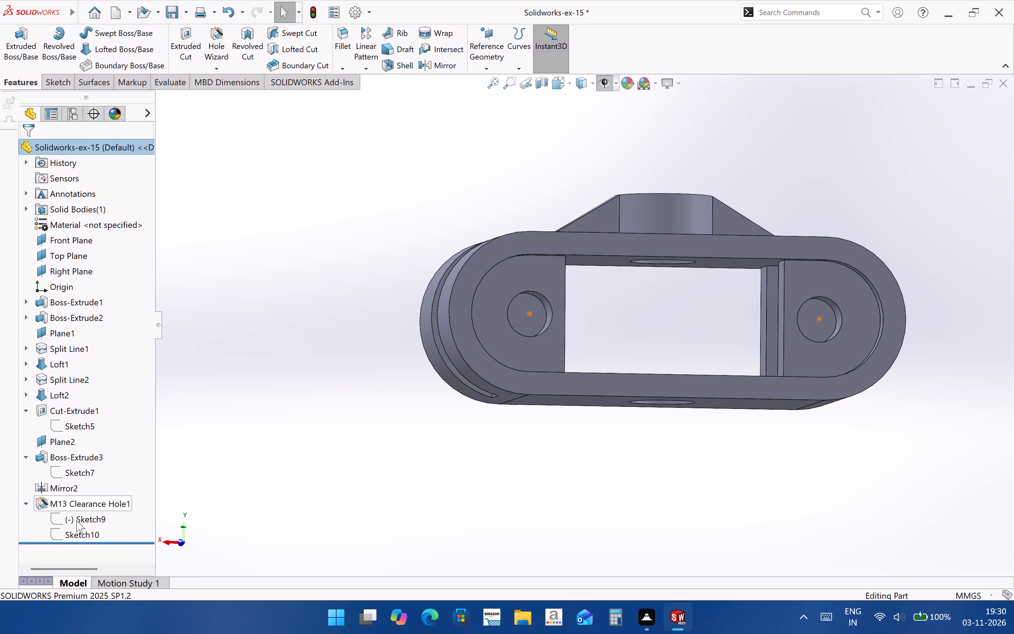
click(76, 520)
click(91, 496)
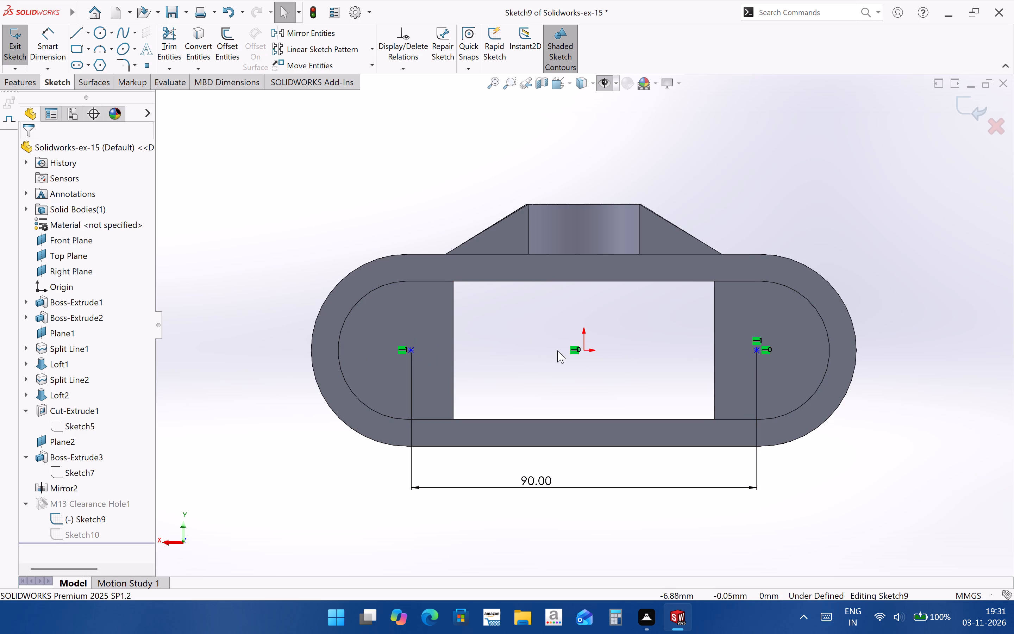
click(970, 109)
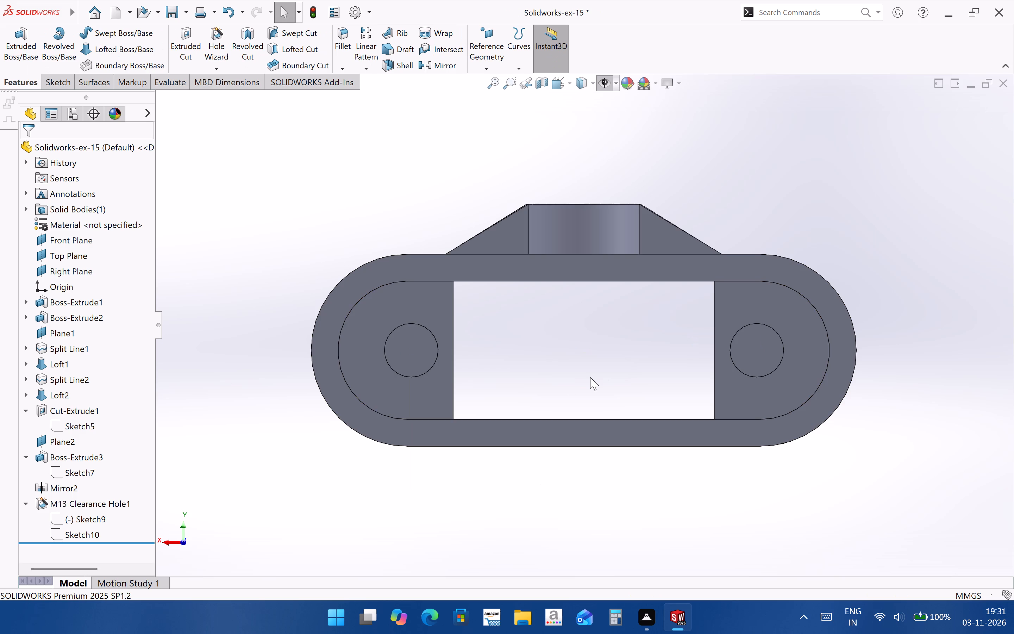
Check the distance between the facing inner faces of the opposite end bosses.
middle_drag(546, 391, 511, 421)
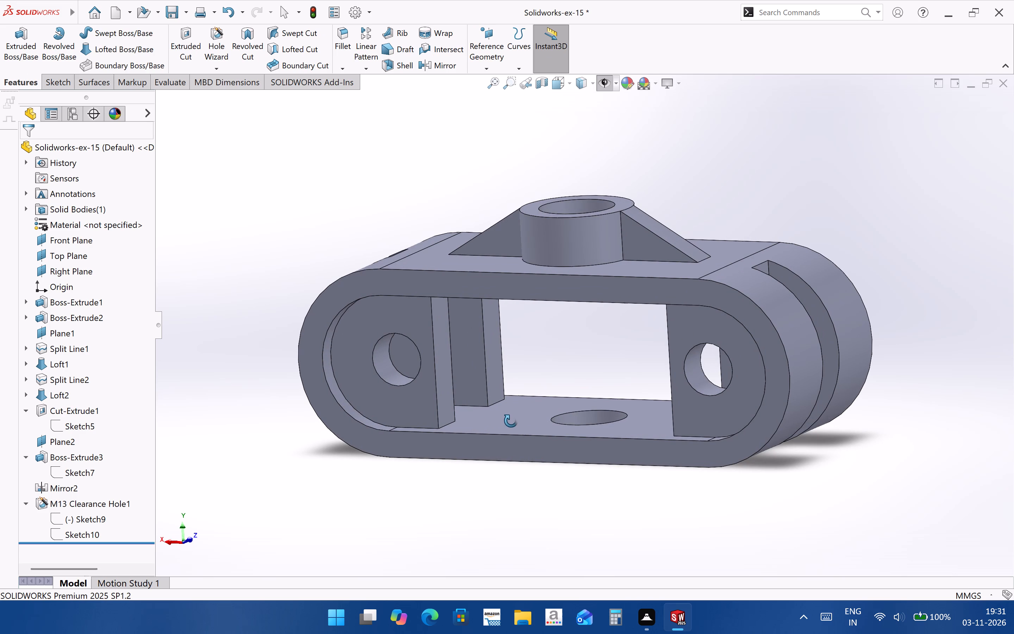
middle_drag(511, 421, 493, 414)
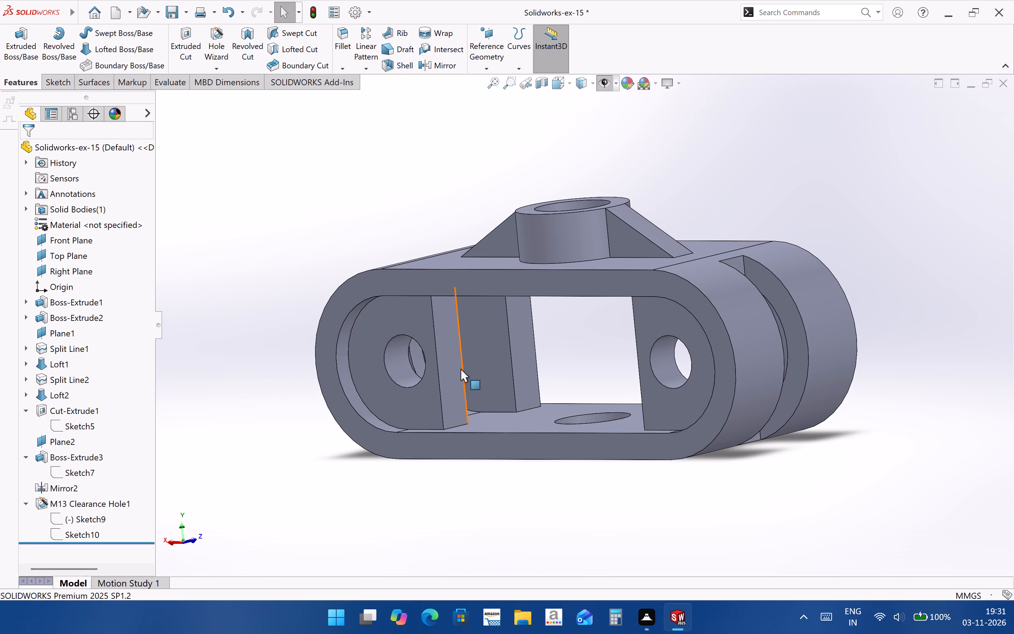
click(456, 369)
middle_drag(588, 393, 682, 412)
scroll(684, 412, up, 1)
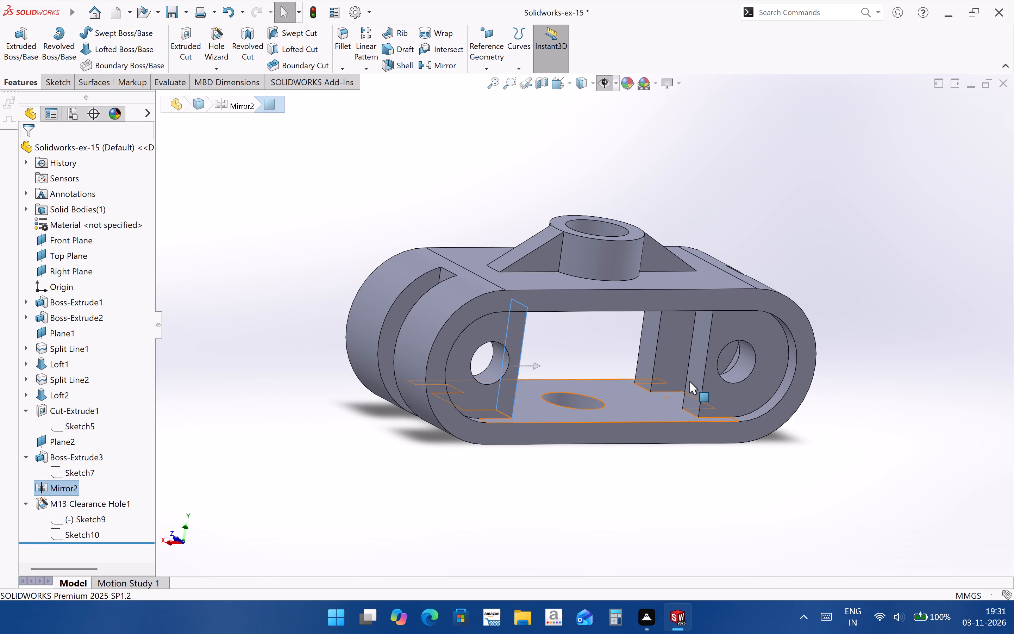
ctrl+click(692, 380)
middle_drag(661, 437, 660, 437)
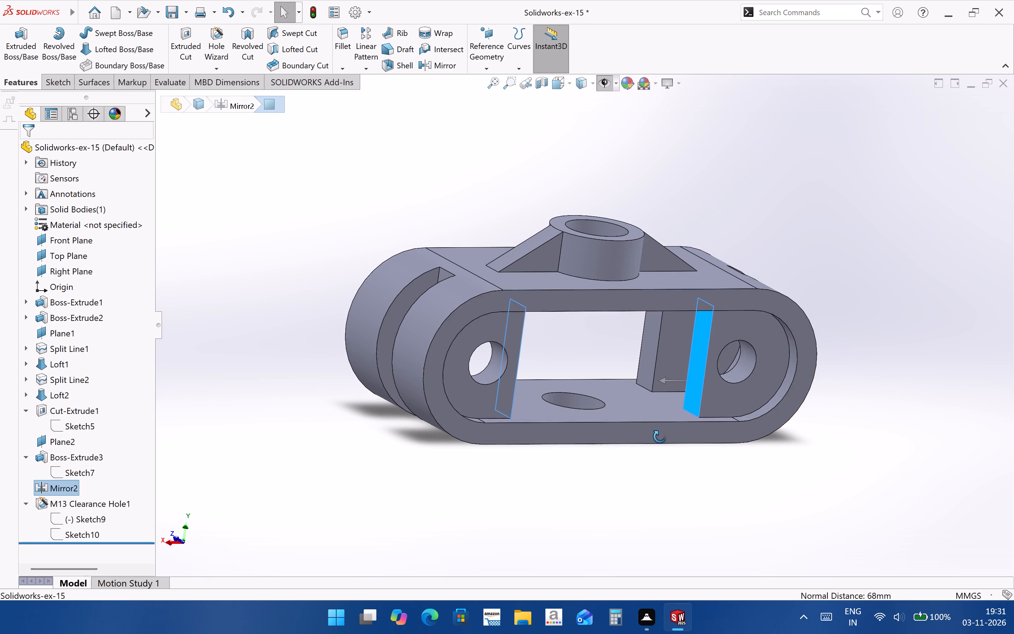
middle_drag(660, 437, 629, 422)
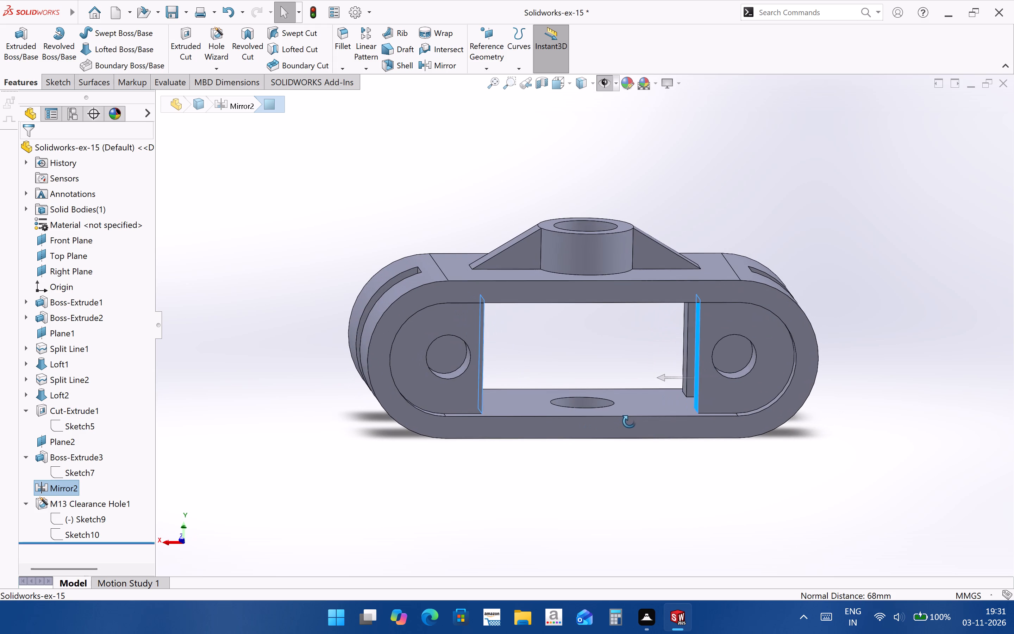
middle_drag(629, 422, 630, 422)
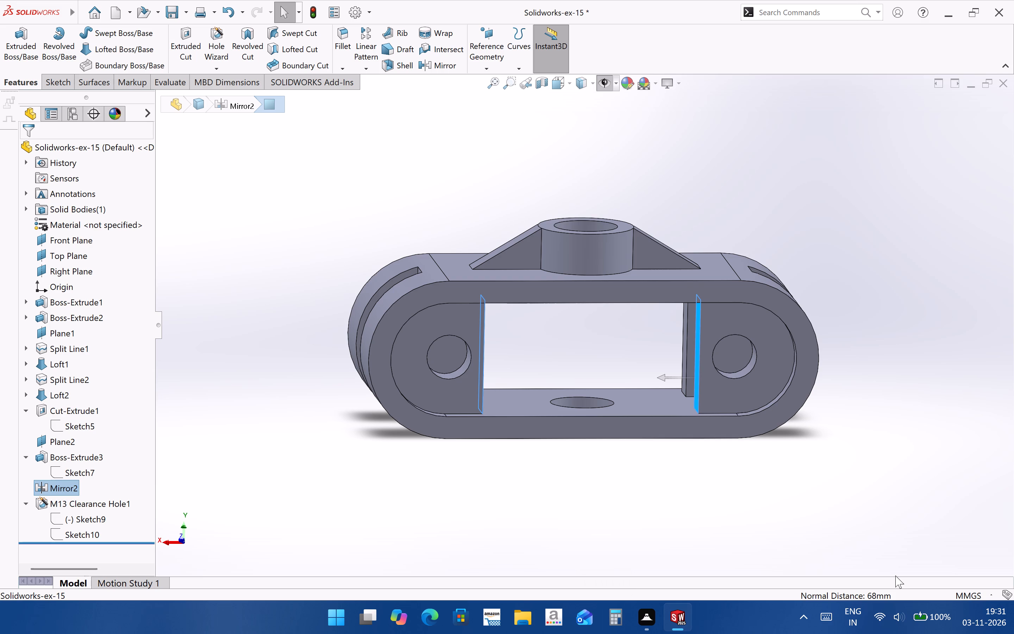
click(553, 542)
In the Boss-Extrude3 sketch, set the end-boss profile's horizontal length to 36 mm and exit the sketch.
scroll(532, 343, down, 2)
middle_drag(530, 436, 524, 415)
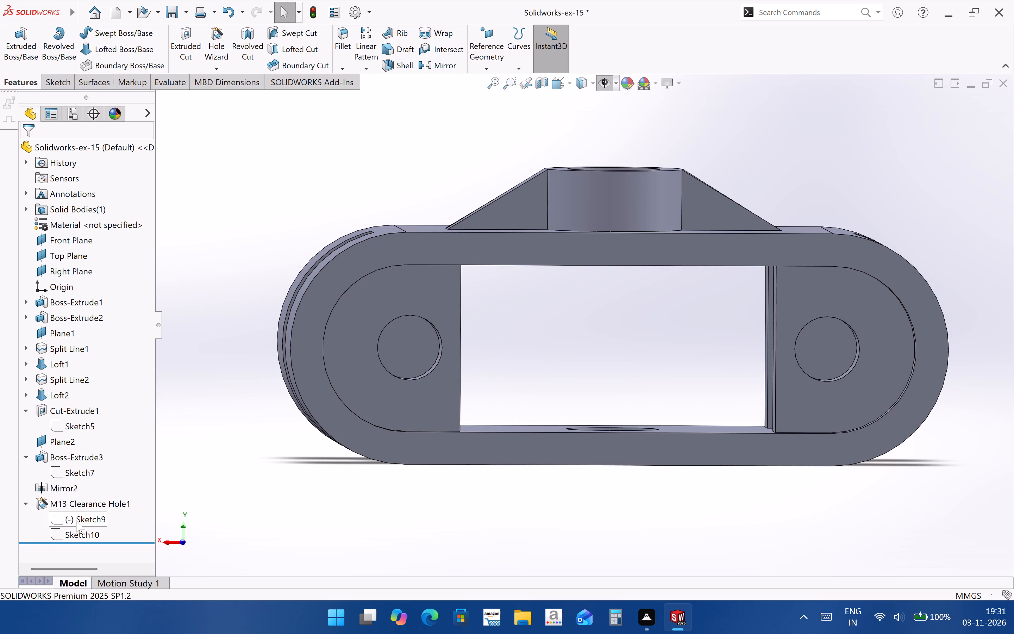
click(76, 522)
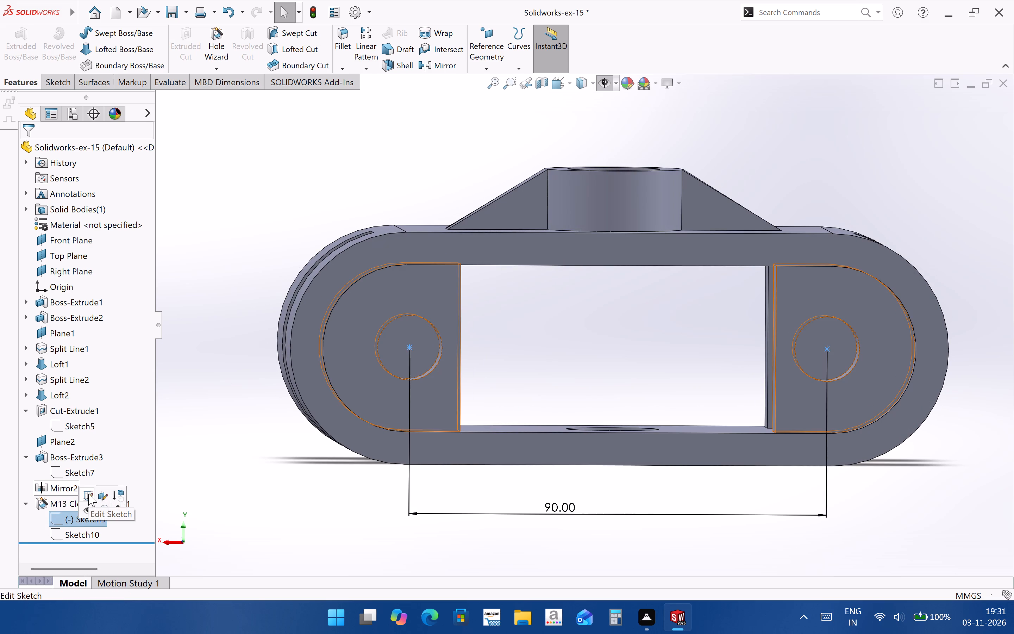
click(308, 485)
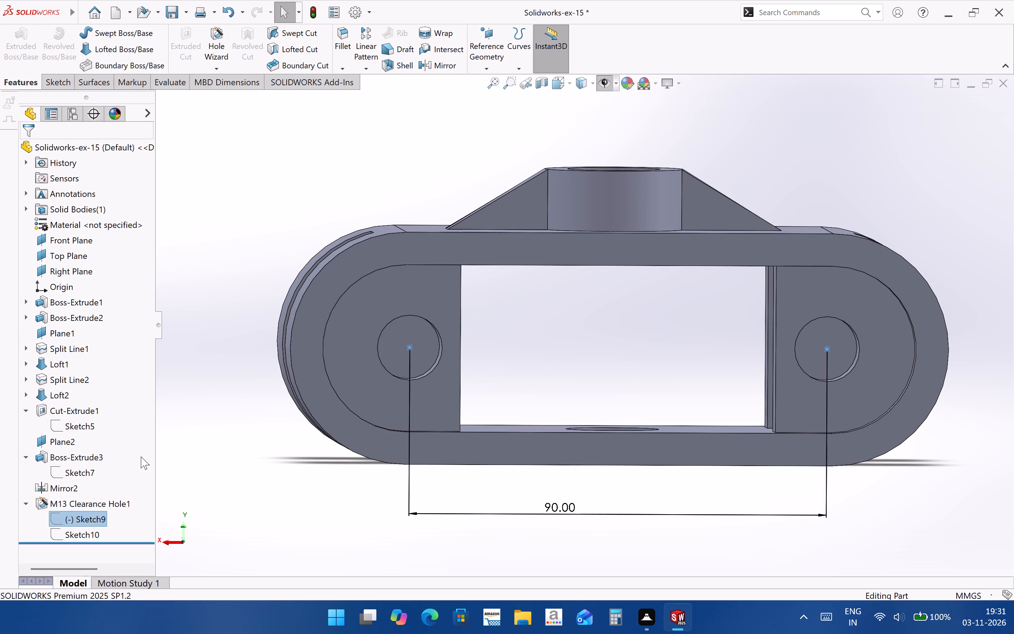
click(71, 471)
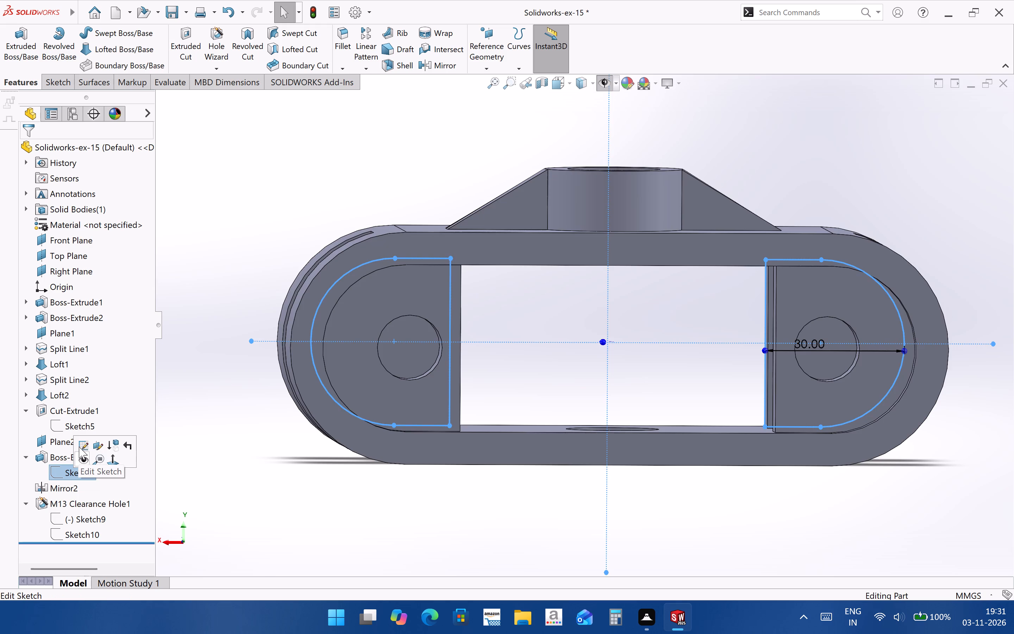
click(79, 447)
scroll(506, 360, down, 3)
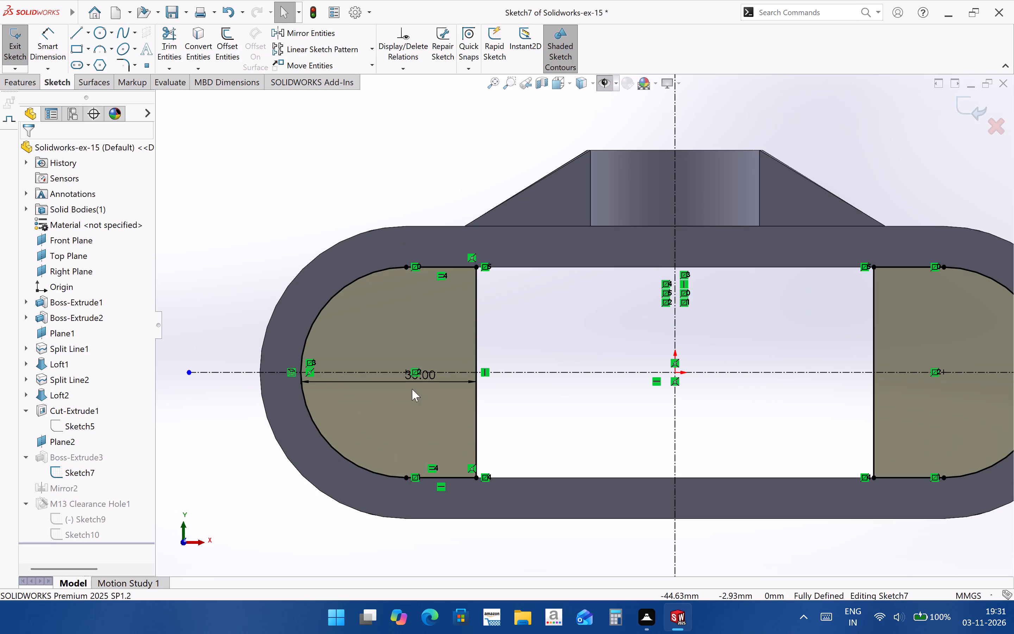
double_click(423, 381)
click(427, 404)
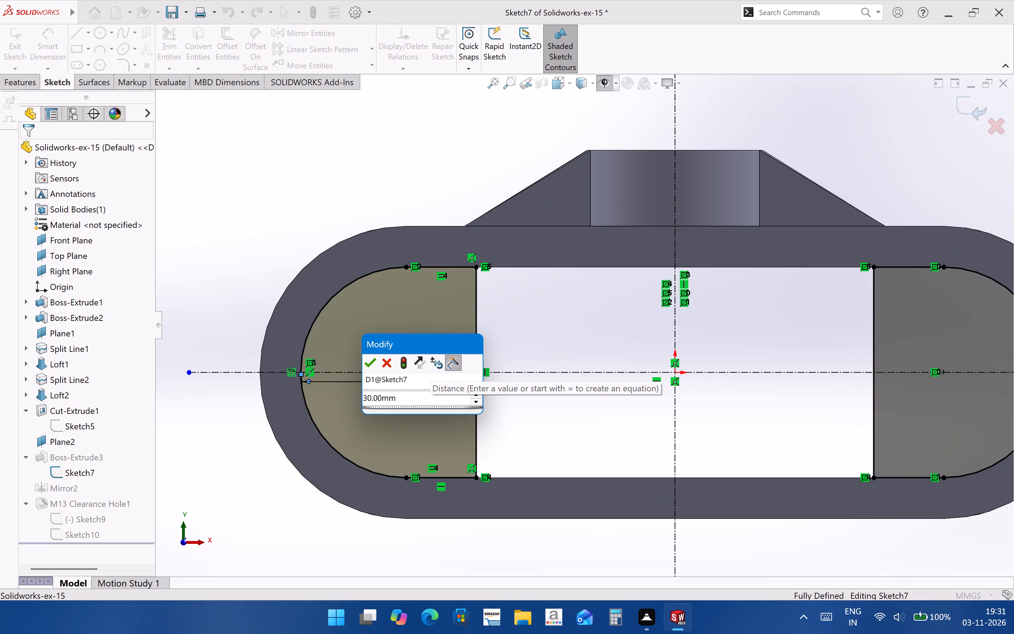
text(+6)
key(Return)
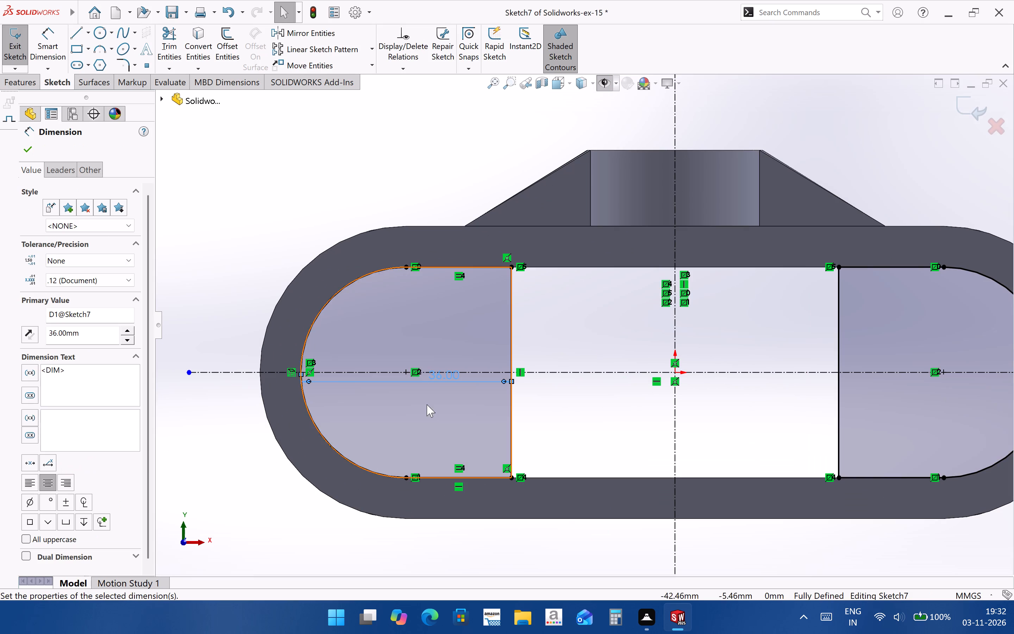
click(965, 100)
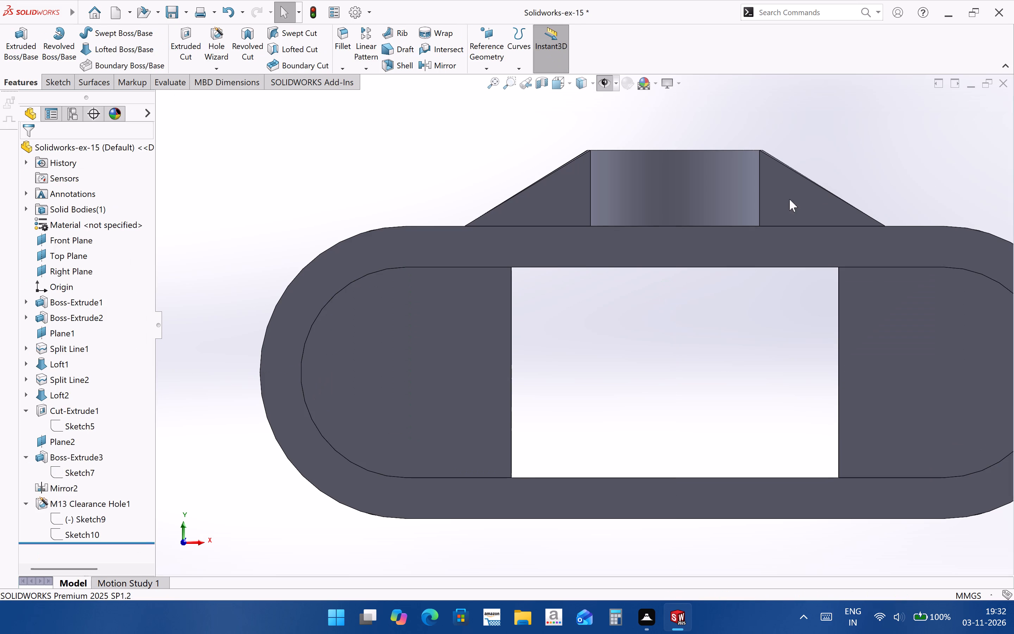
Check the distance between the facing inner faces of the lengthened end bosses.
scroll(545, 460, up, 4)
middle_drag(544, 470, 310, 523)
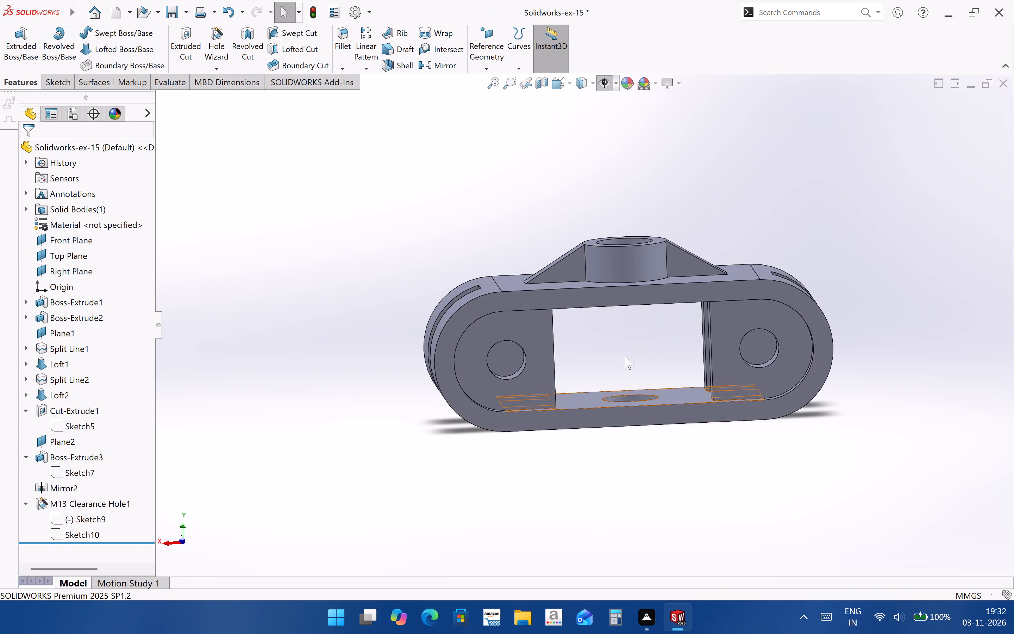
scroll(625, 356, down, 3)
middle_drag(528, 398, 486, 406)
click(480, 406)
middle_drag(671, 452, 686, 452)
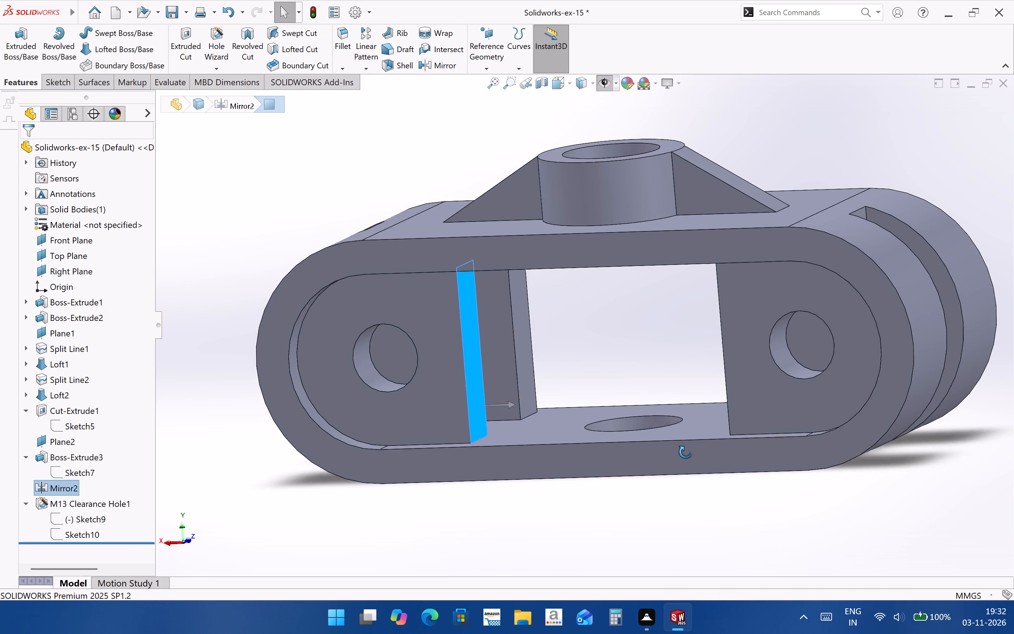
middle_drag(686, 452, 752, 466)
ctrl+click(777, 399)
click(877, 498)
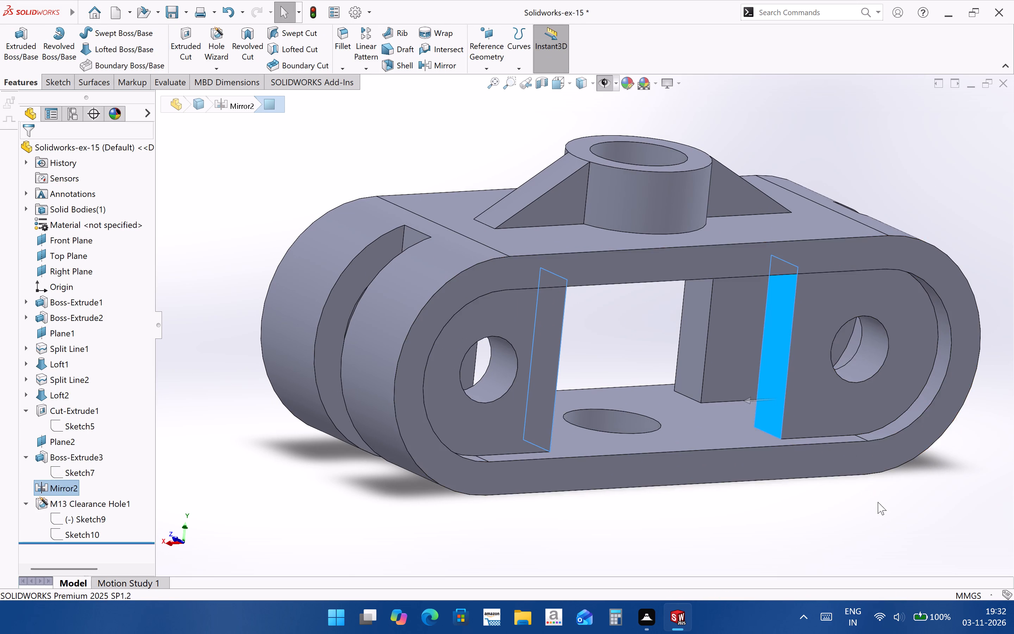
Examine the whole bracket, including the end bosses and holes, from several angles.
scroll(489, 395, up, 3)
middle_drag(515, 415, 474, 393)
middle_drag(470, 389, 406, 449)
middle_drag(601, 452, 667, 475)
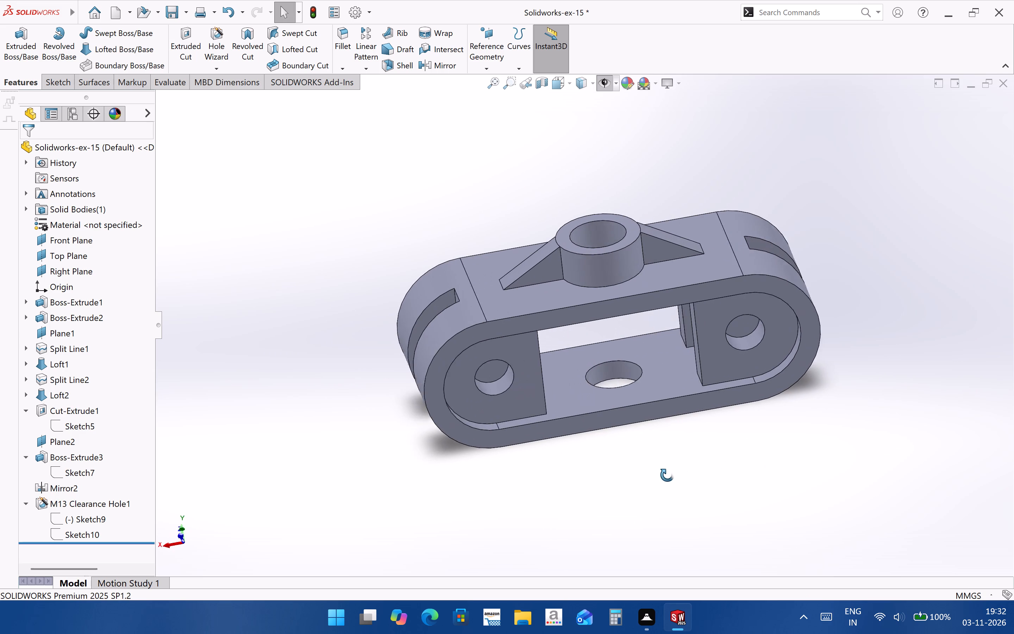
middle_drag(667, 475, 654, 491)
middle_drag(654, 487, 664, 450)
scroll(660, 378, down, 2)
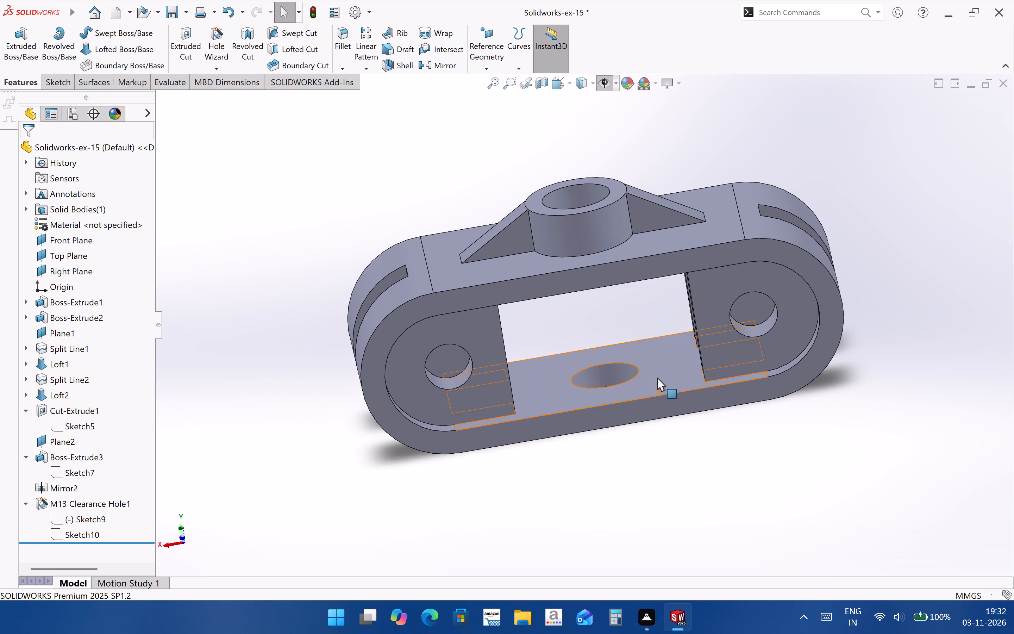
scroll(663, 401, up, 2)
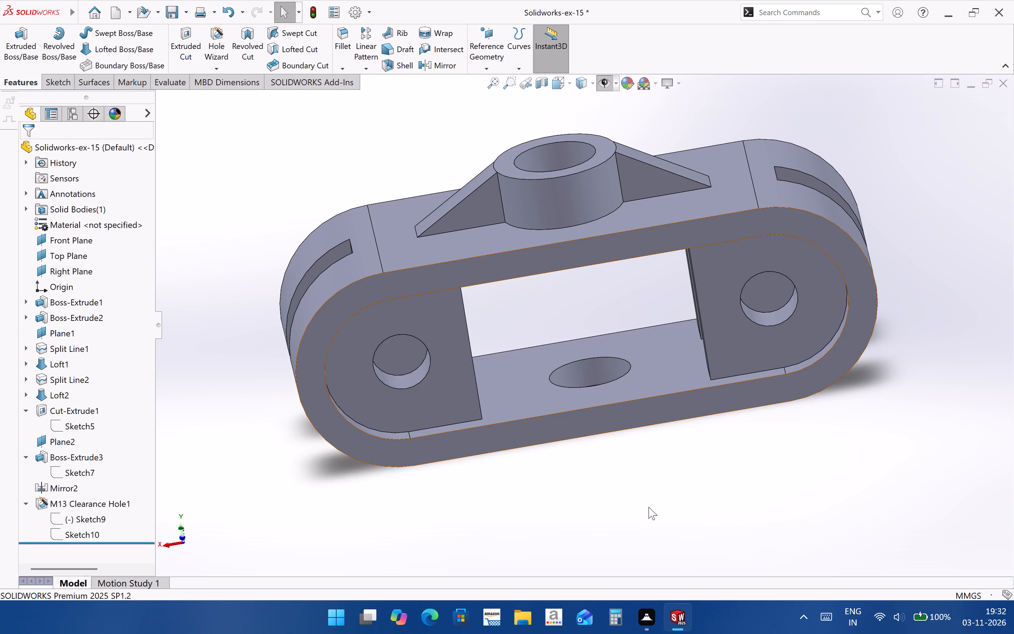
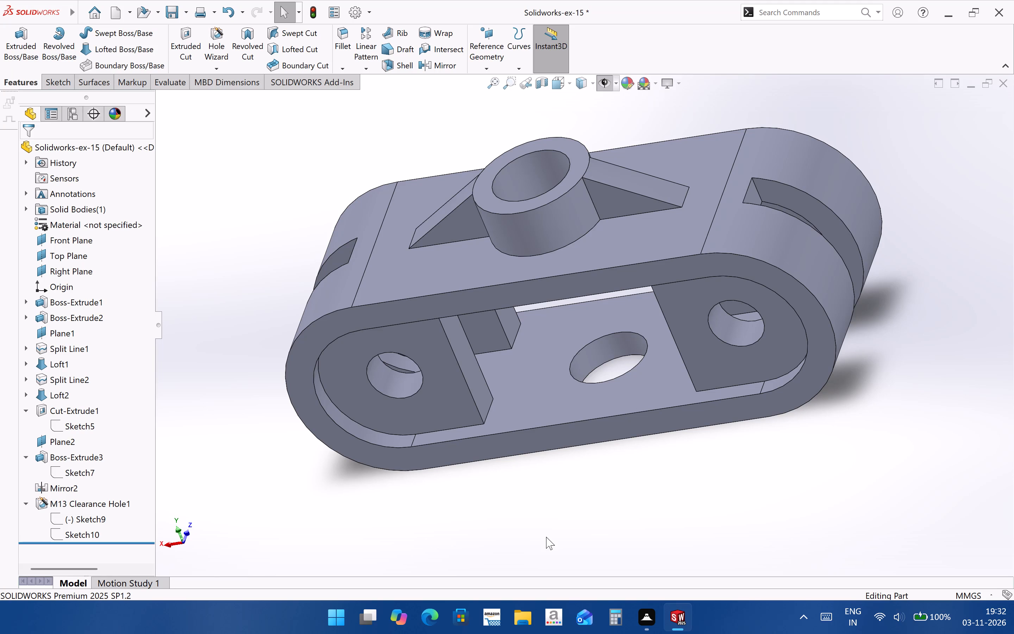
Measure the center distance from a mirrored end-boss hole to that boss's inner face.
middle_drag(637, 353, 550, 351)
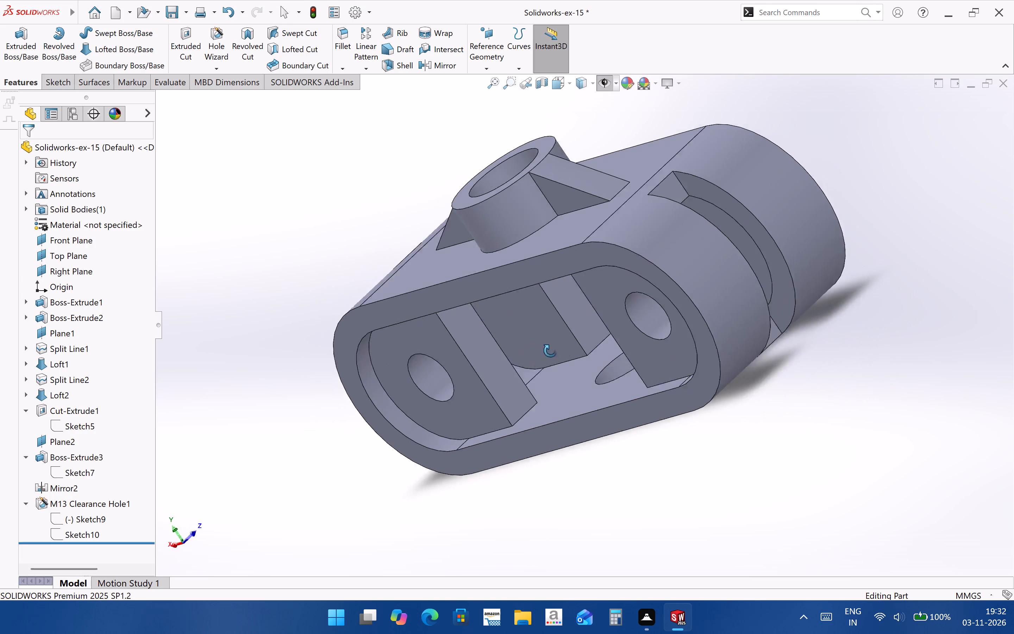
middle_drag(550, 351, 700, 495)
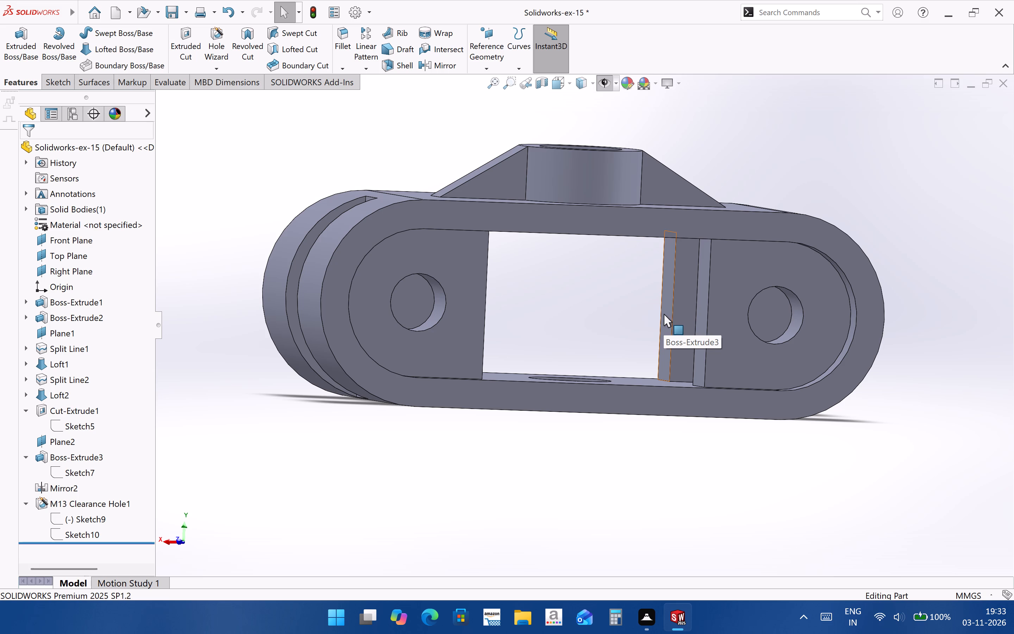
scroll(428, 290, down, 3)
click(479, 329)
middle_drag(594, 378, 569, 384)
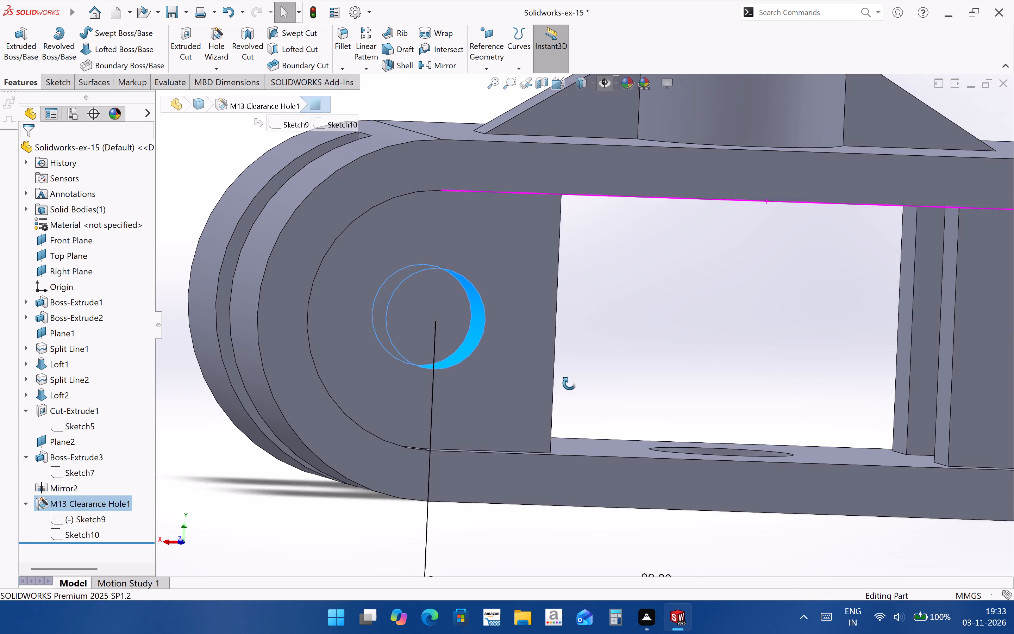
middle_drag(569, 384, 549, 386)
ctrl+click(598, 352)
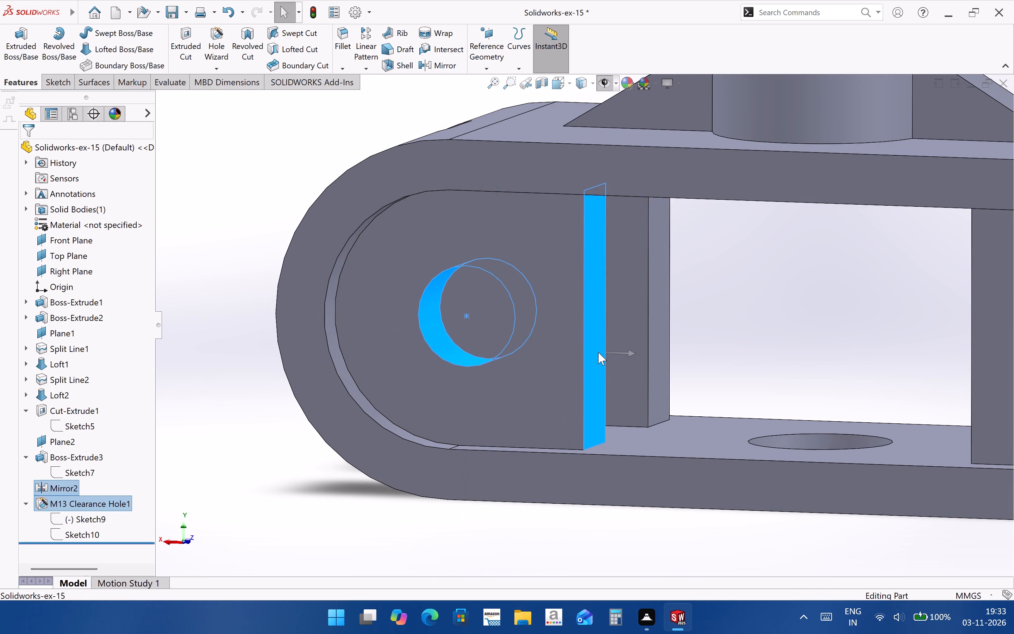
key(m)
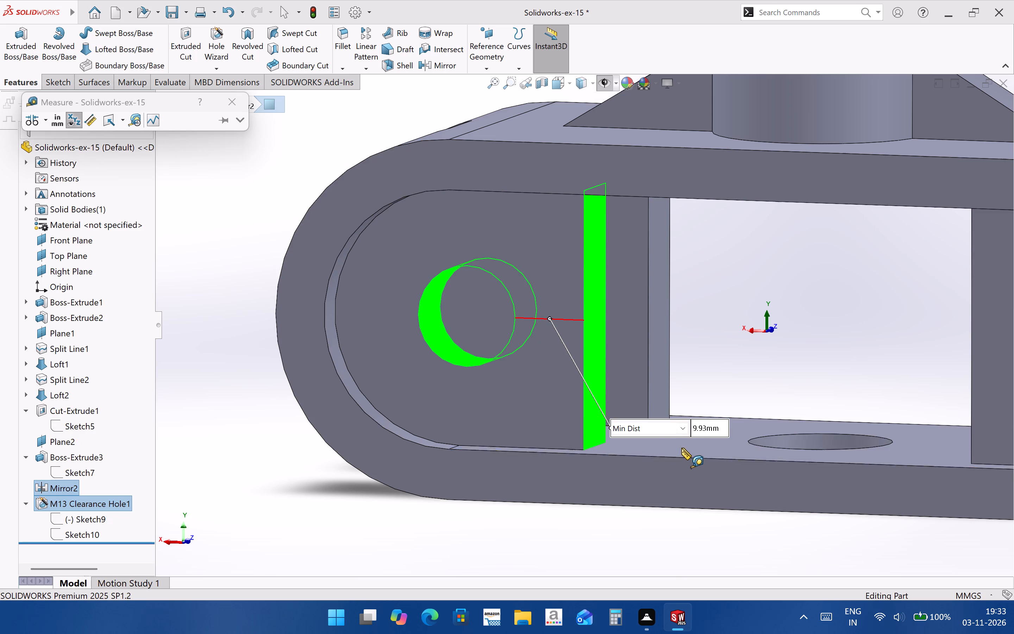
scroll(717, 431, down, 2)
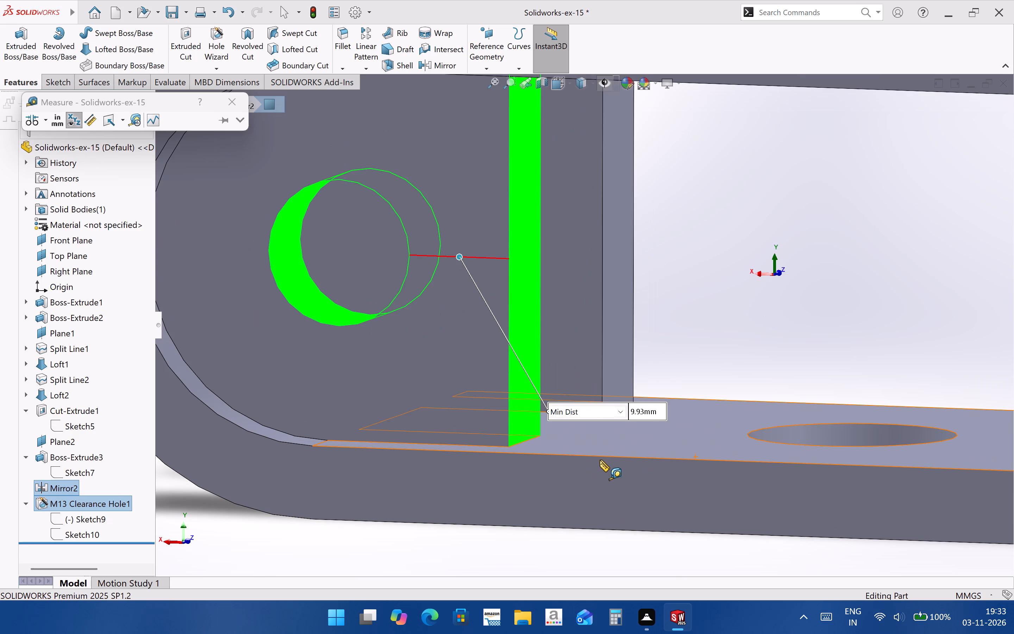
middle_drag(601, 457, 626, 446)
click(602, 421)
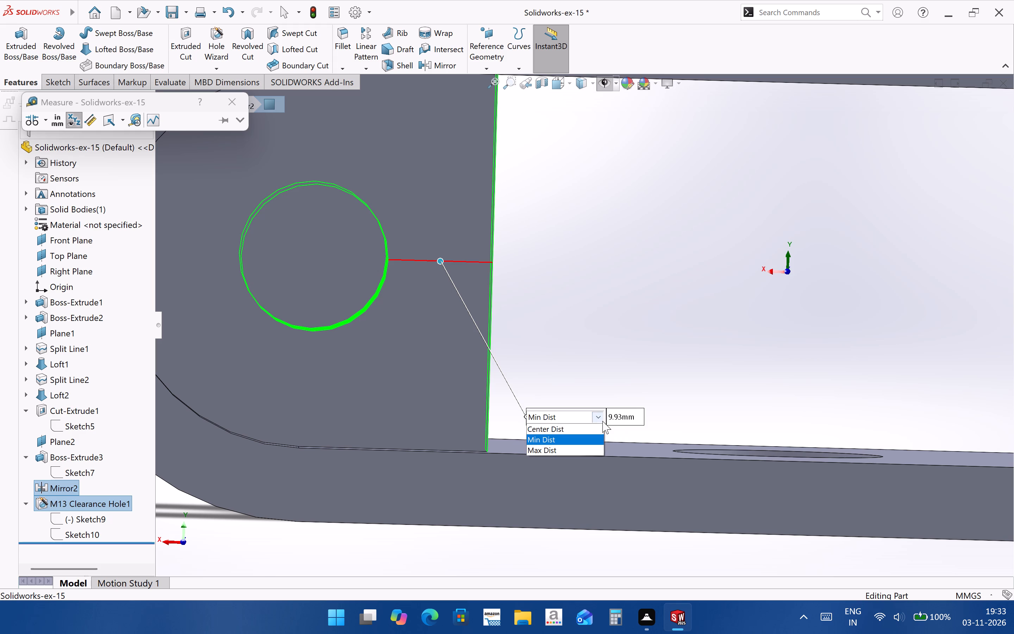
click(590, 432)
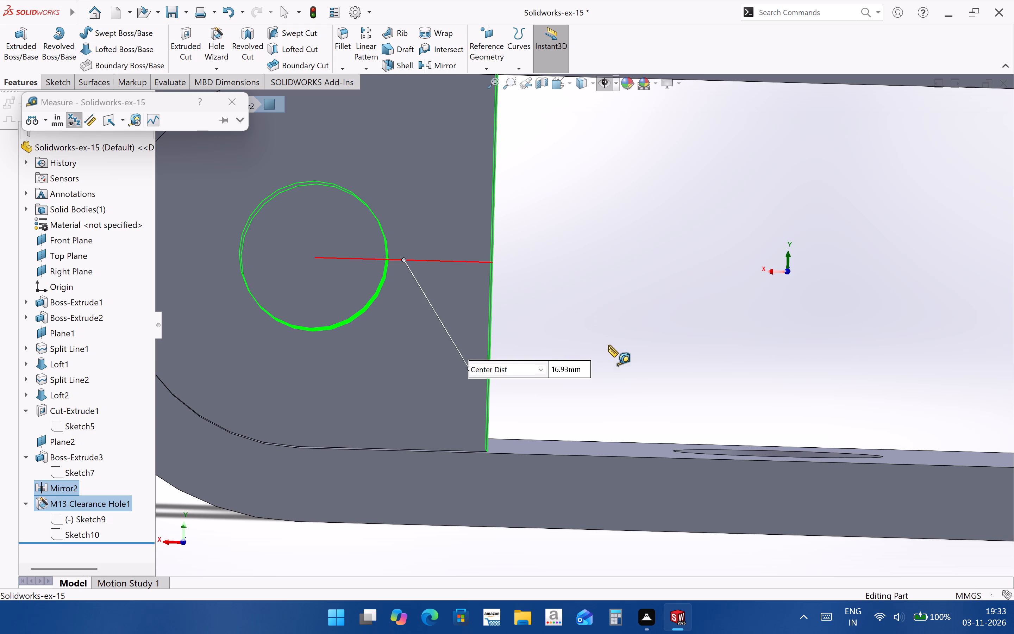
scroll(526, 254, up, 6)
click(578, 450)
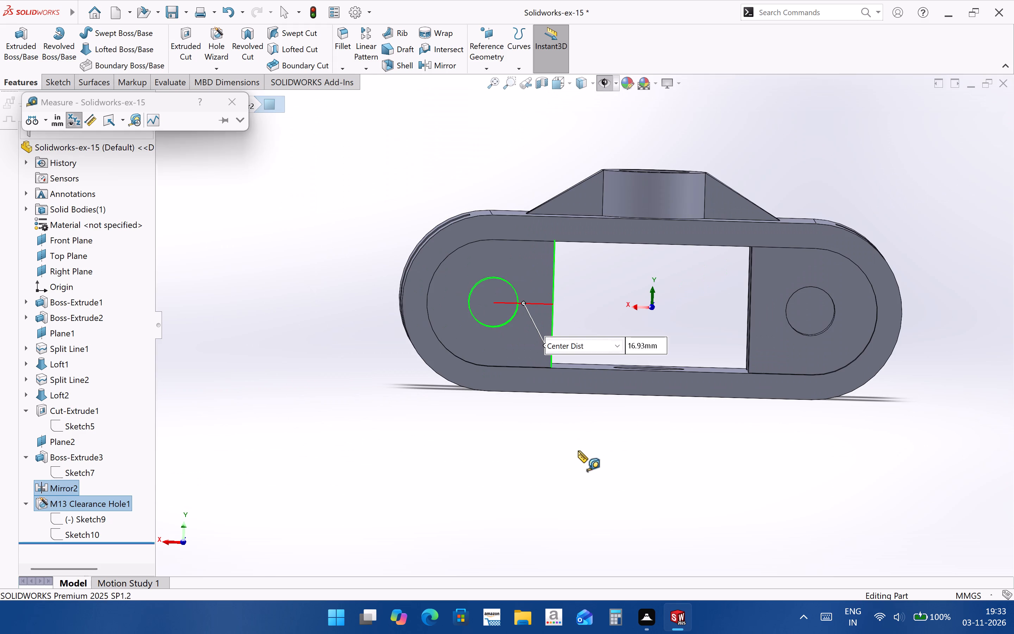
click(245, 115)
click(238, 102)
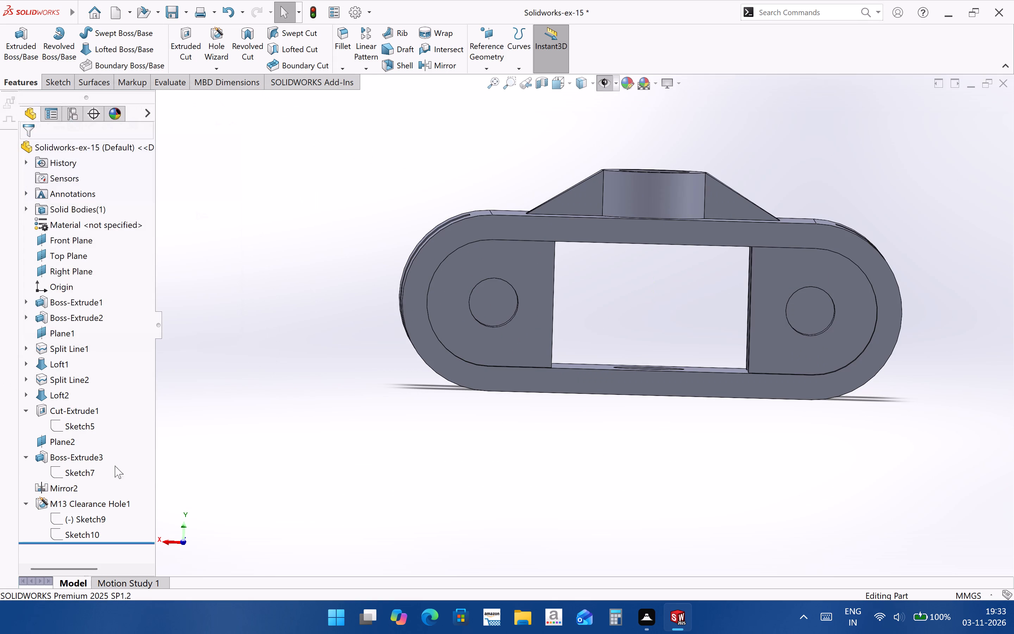
Edit the clearance-hole position sketch, Sketch9, and set the spacing between the two hole points to 80 mm.
click(79, 528)
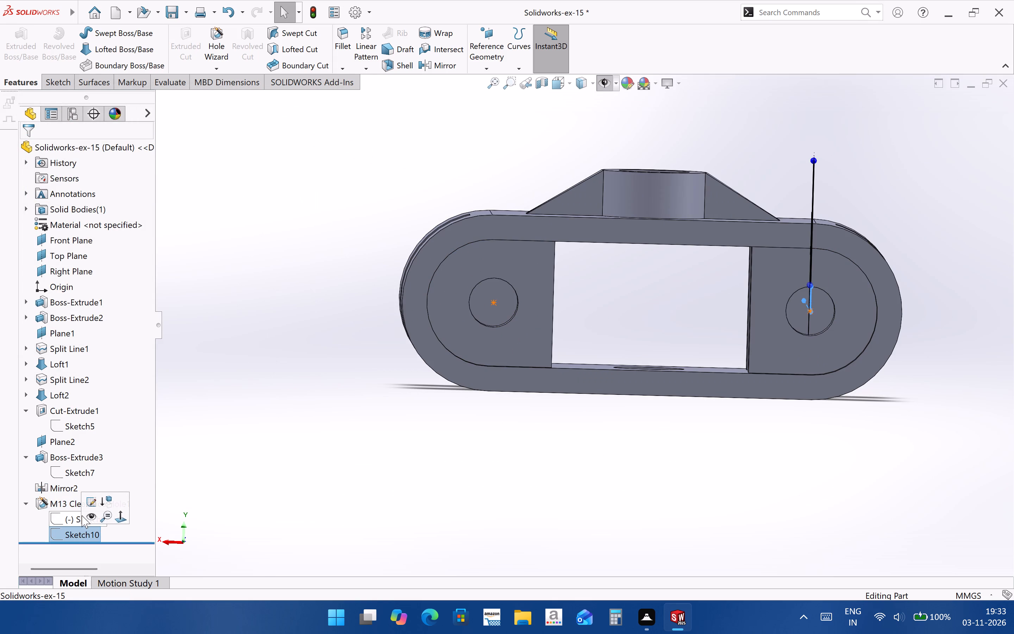
click(77, 517)
click(88, 498)
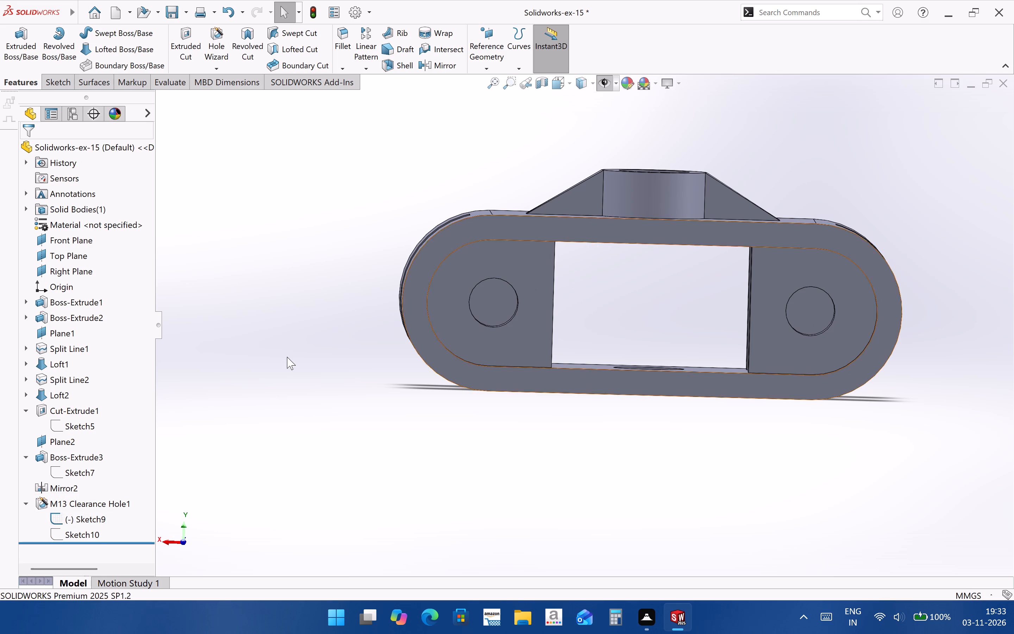
click(97, 521)
click(107, 492)
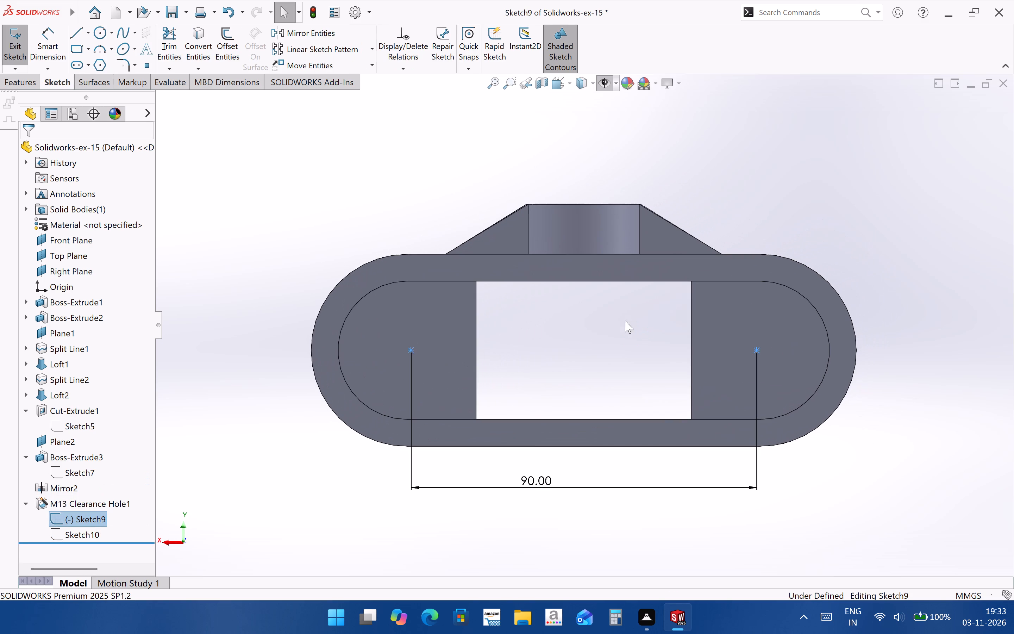
double_click(540, 485)
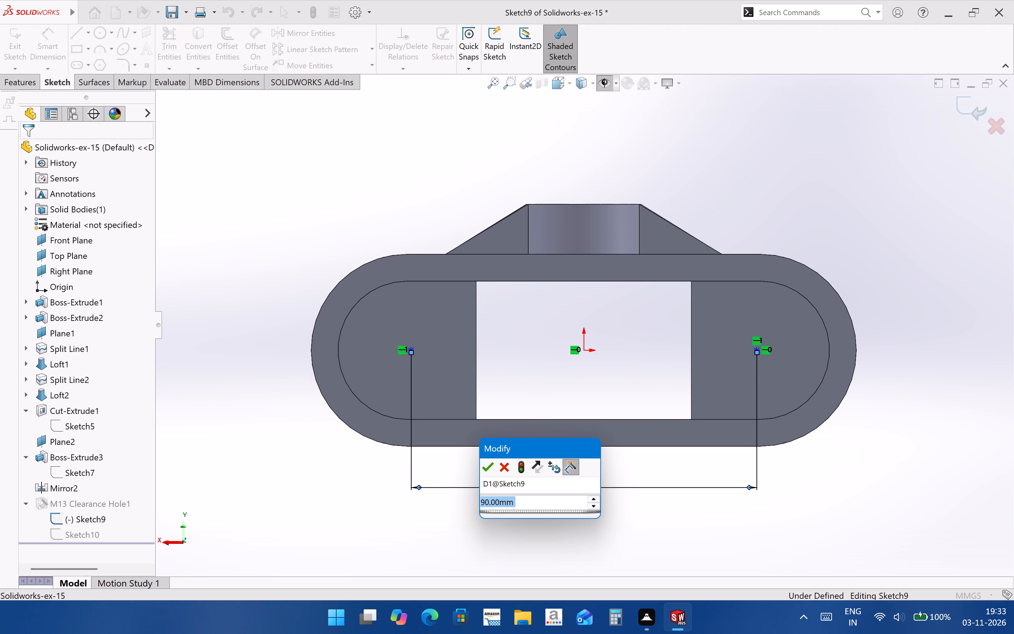
text(80)
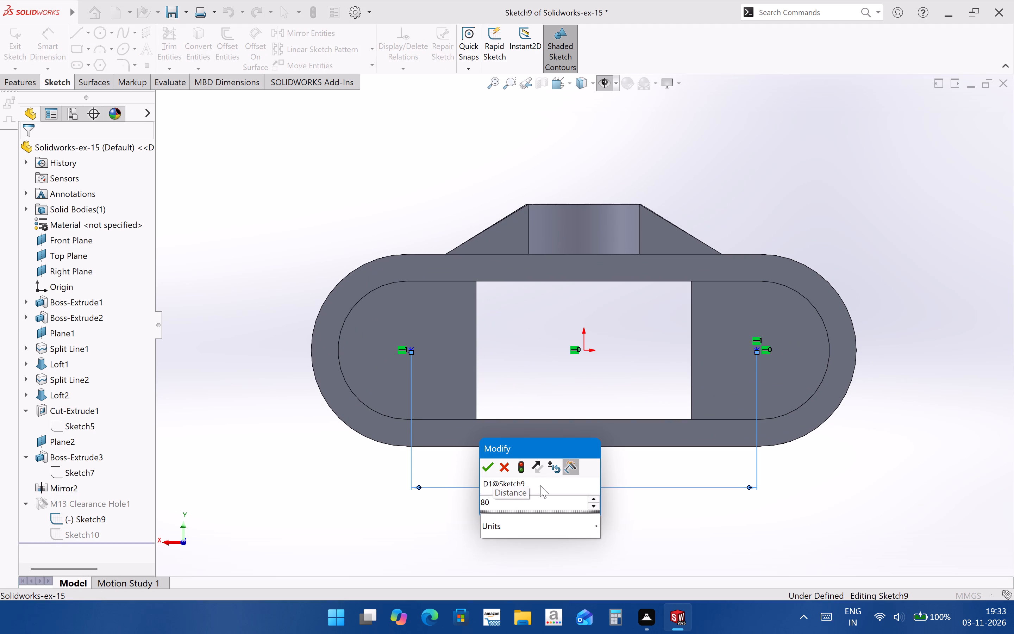
key(Return)
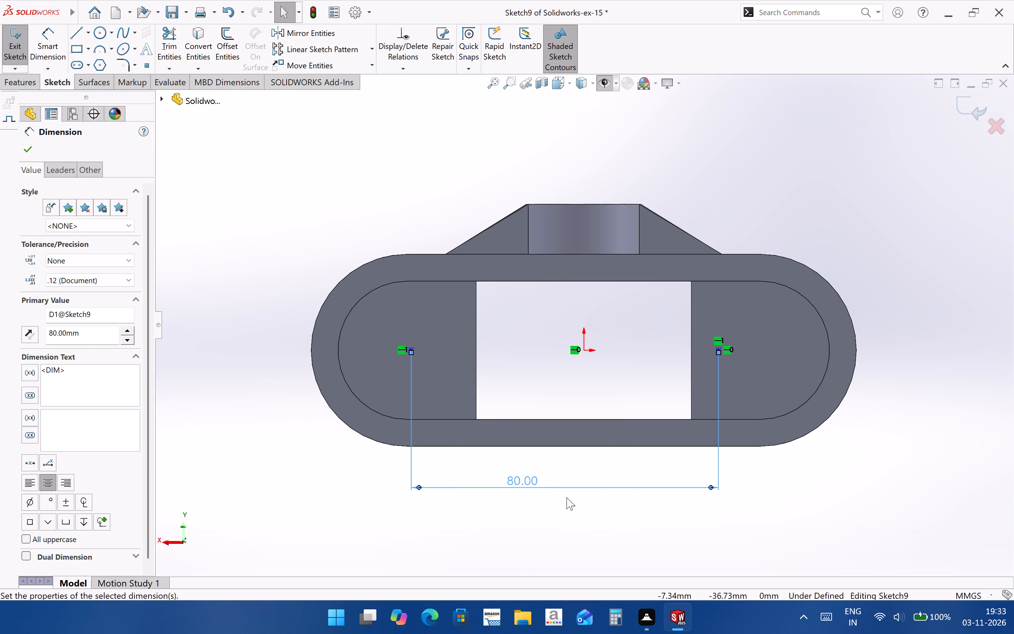
click(822, 482)
Sketch a vertical centerline about 90 mm long through the origin of the hole position sketch.
scroll(496, 344, down, 2)
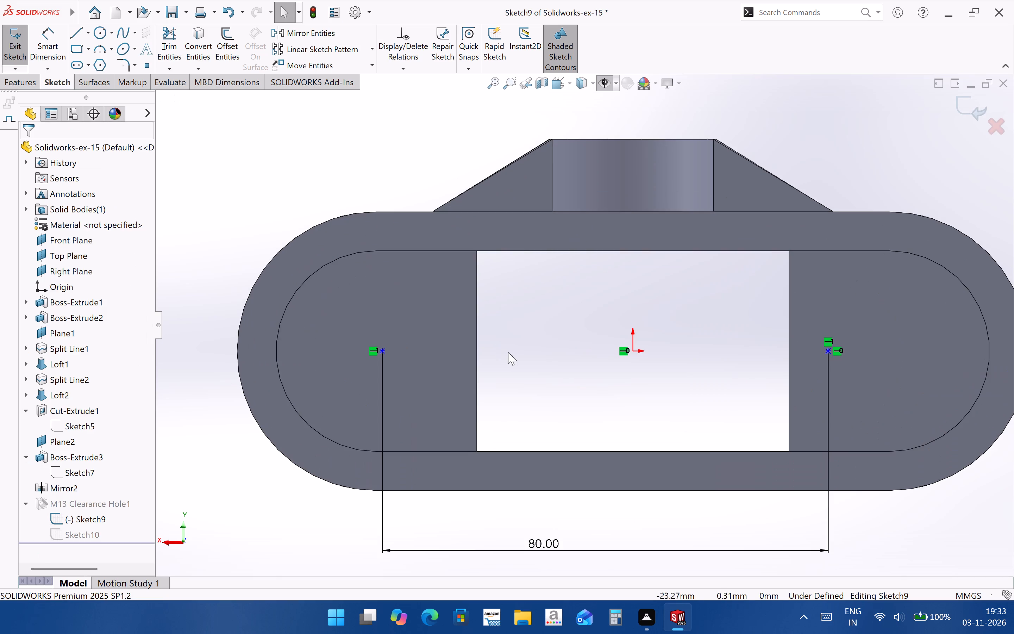
scroll(602, 367, up, 1)
click(85, 31)
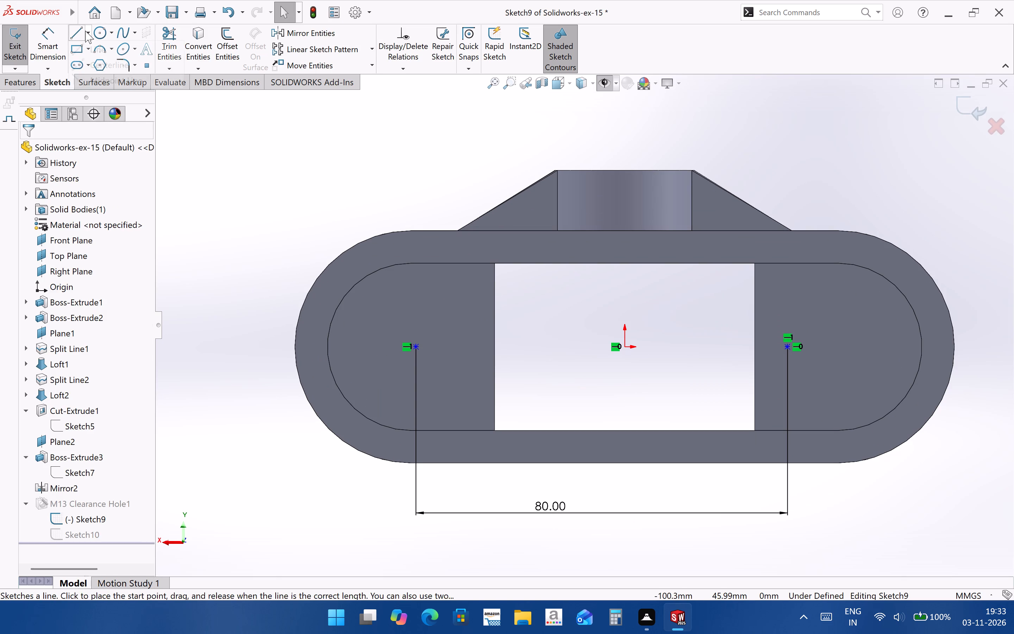
click(92, 65)
click(623, 132)
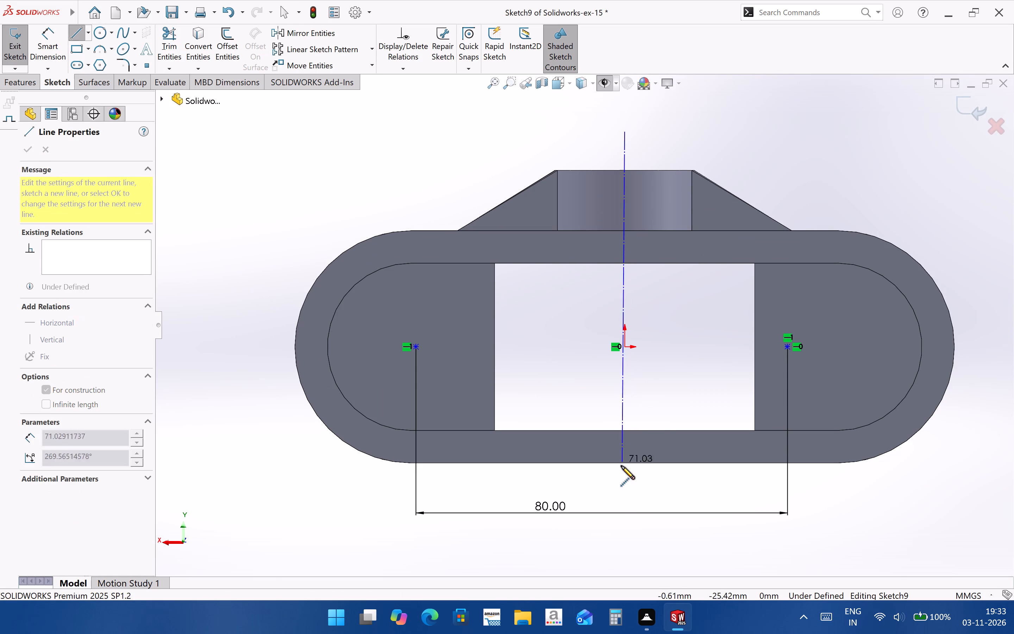
click(625, 549)
key(Escape)
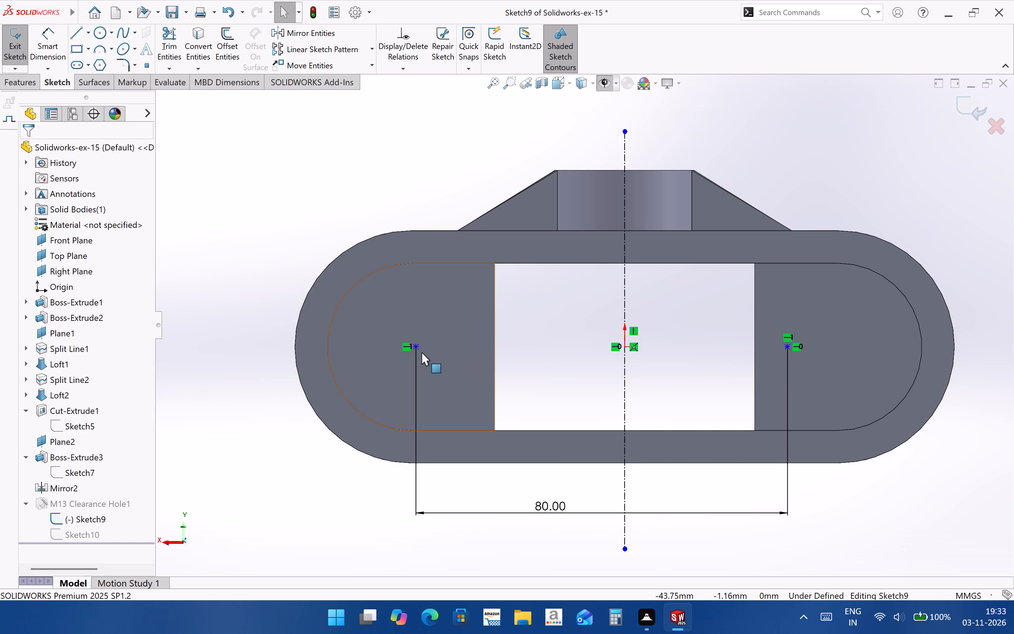
Make the two hole points symmetric about the vertical centerline.
click(414, 348)
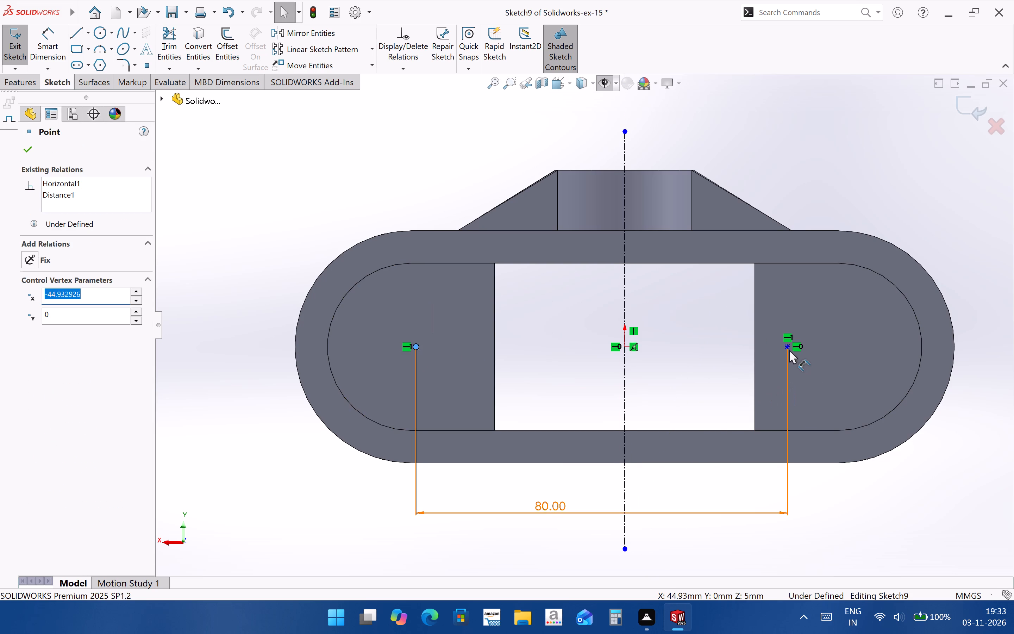
ctrl+click(789, 348)
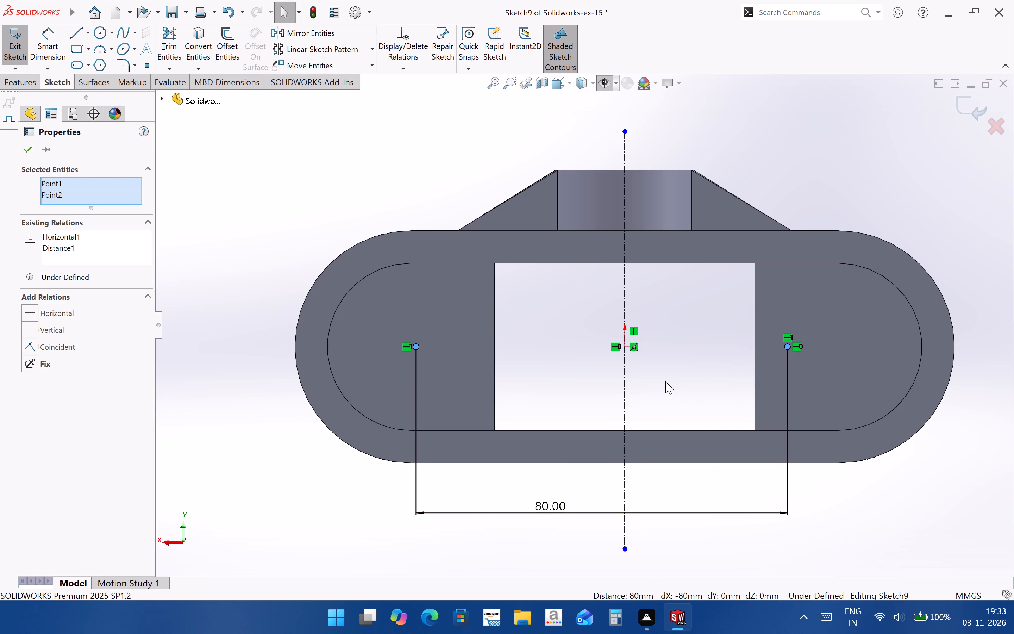
ctrl+click(627, 406)
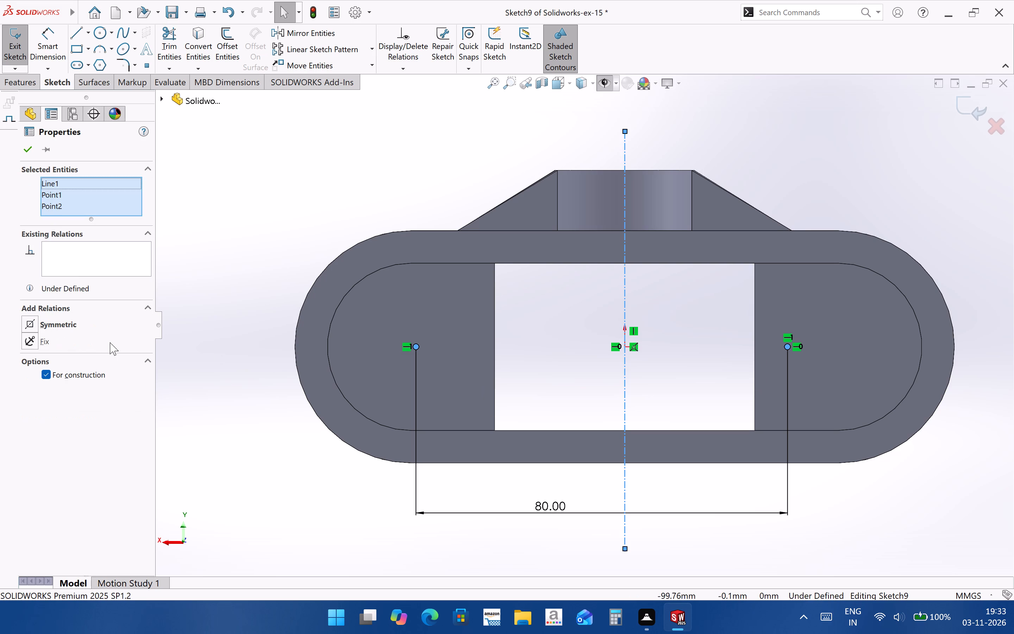
click(59, 325)
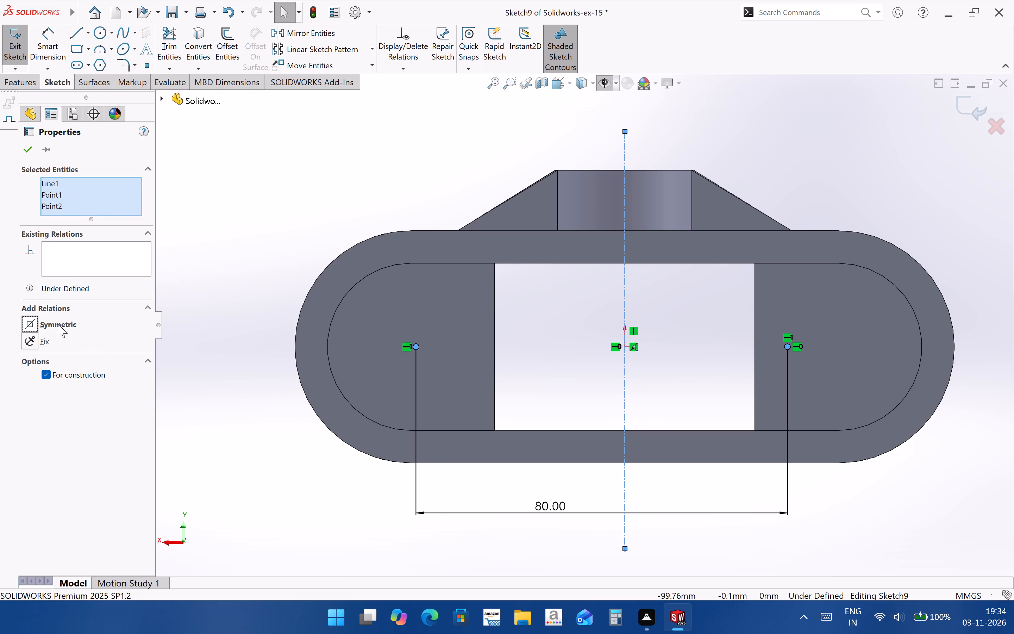
click(59, 321)
scroll(525, 372, up, 2)
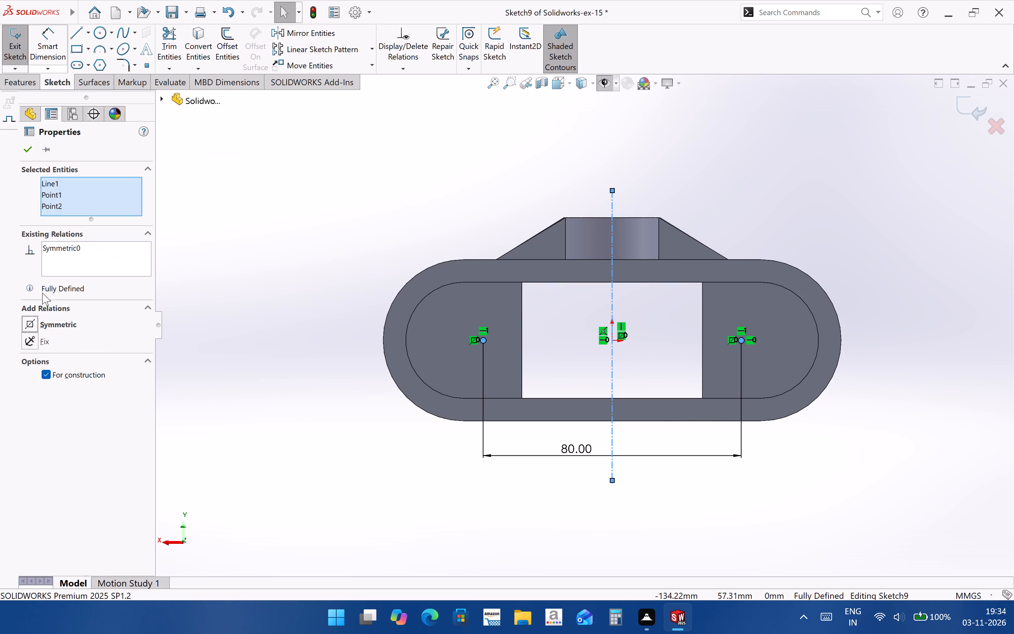
click(30, 326)
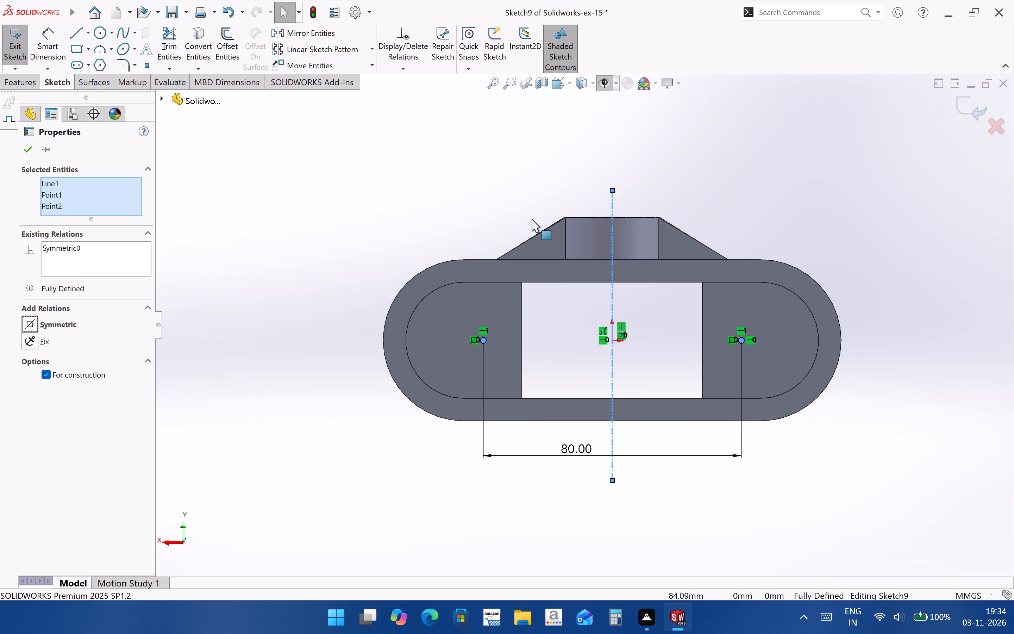
click(514, 506)
Check the distance from one hole point to the centerline using Smart Dimension, without placing a dimension.
scroll(613, 342, down, 2)
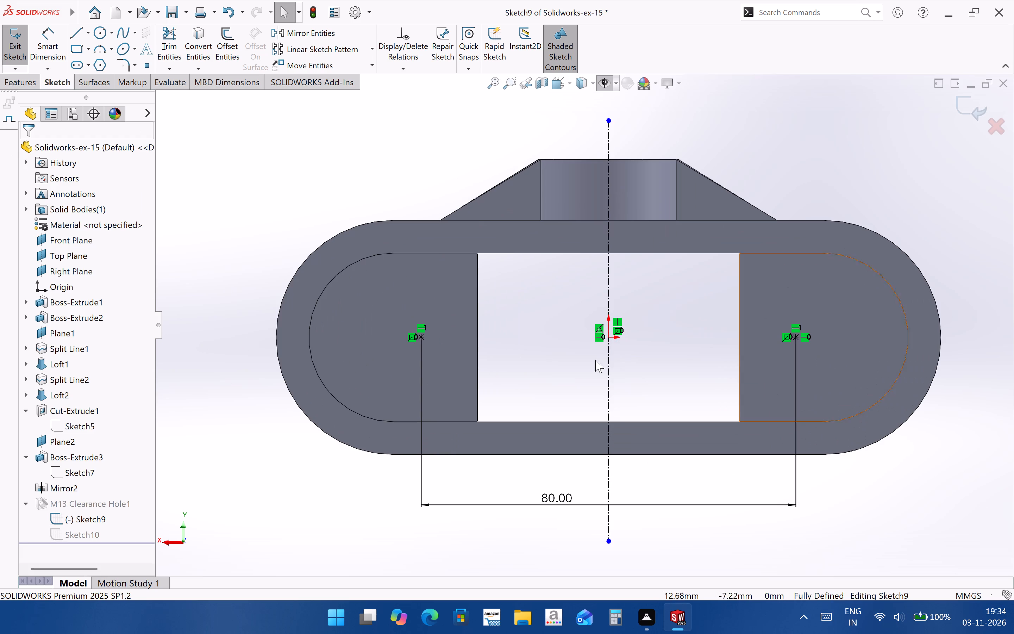
click(43, 55)
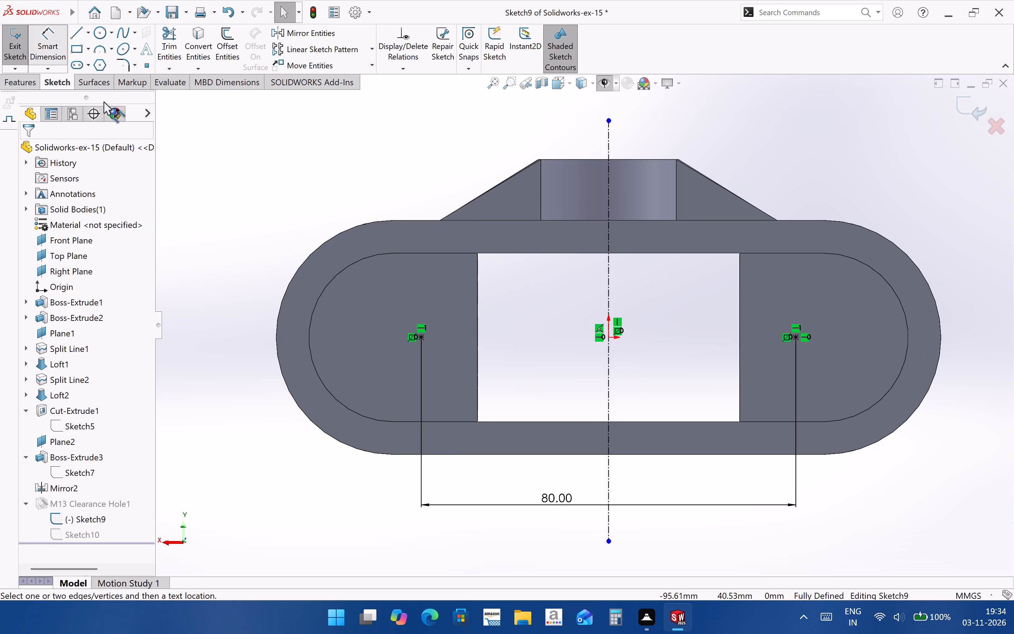
click(423, 337)
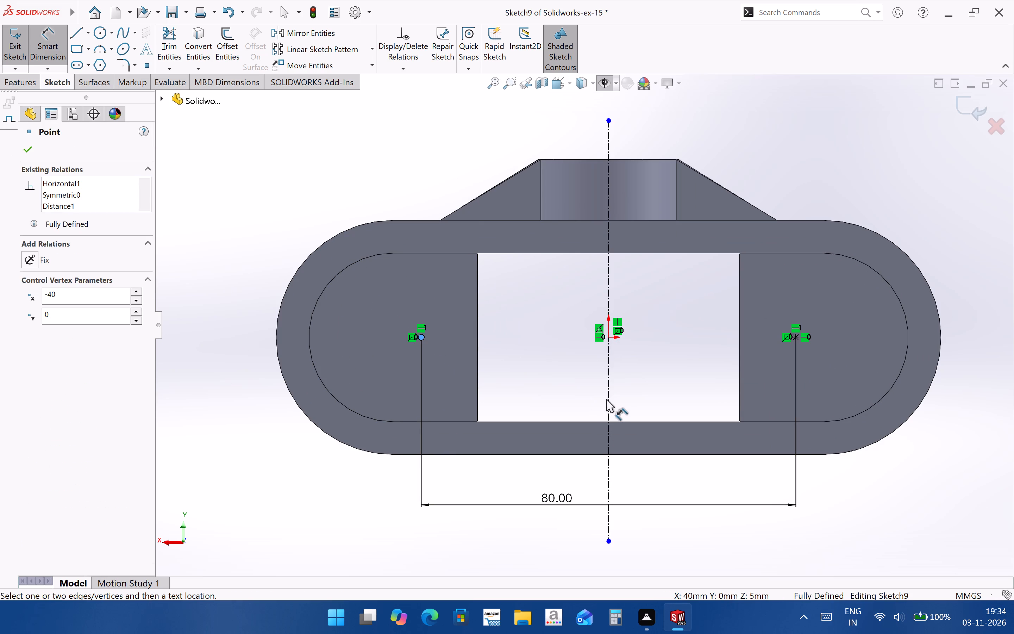
click(607, 399)
key(Escape)
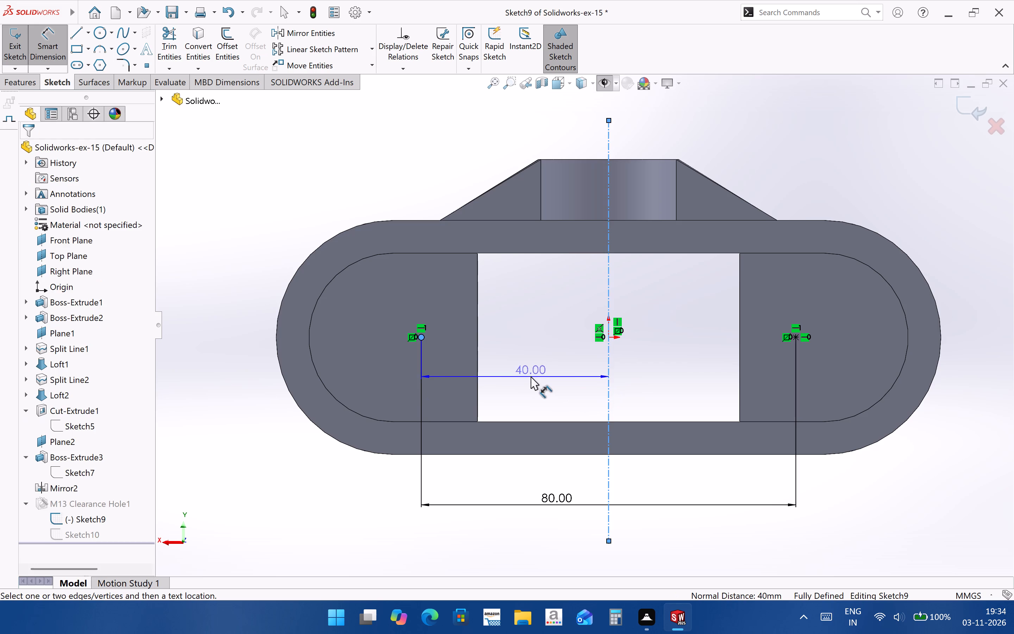
Exit the hole position sketch to rebuild the clearance holes.
scroll(617, 438, up, 2)
click(977, 102)
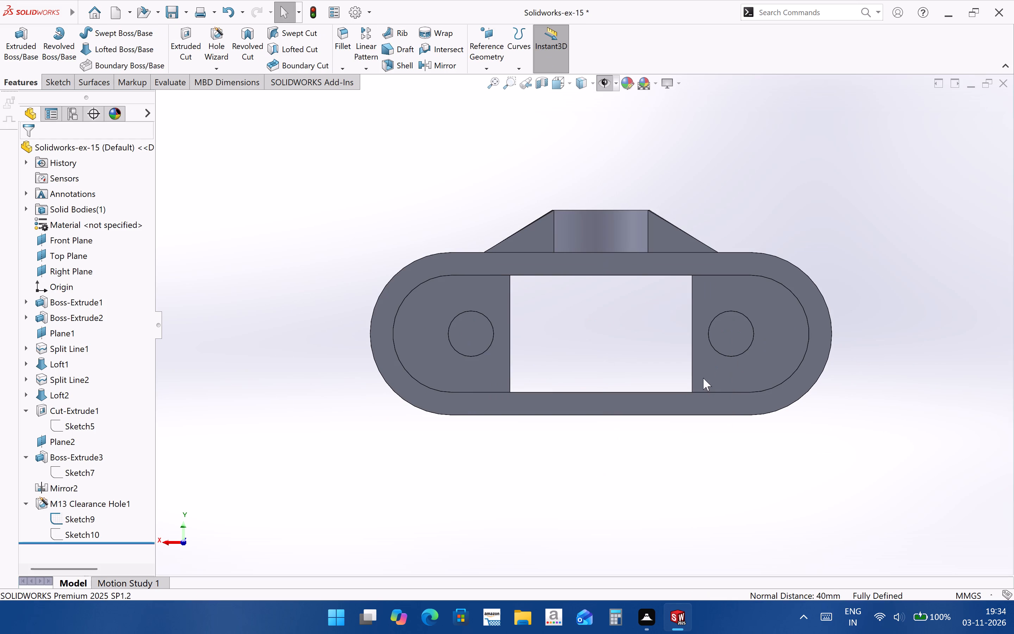
Examine the bracket and its repositioned end-boss holes from several angles.
drag(657, 459, 655, 466)
middle_drag(572, 376, 577, 416)
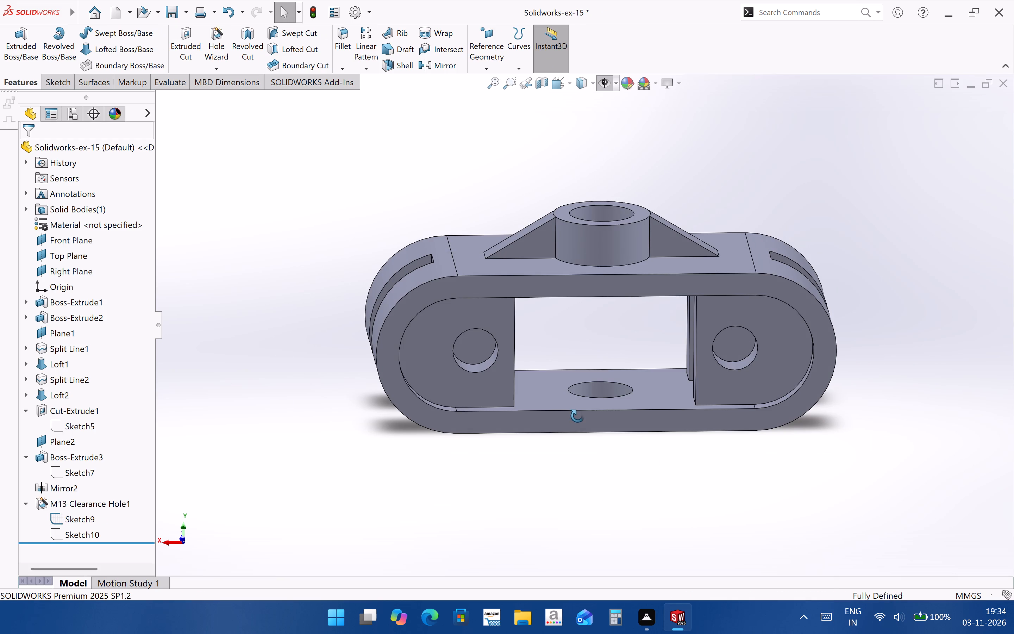
middle_drag(577, 416, 566, 389)
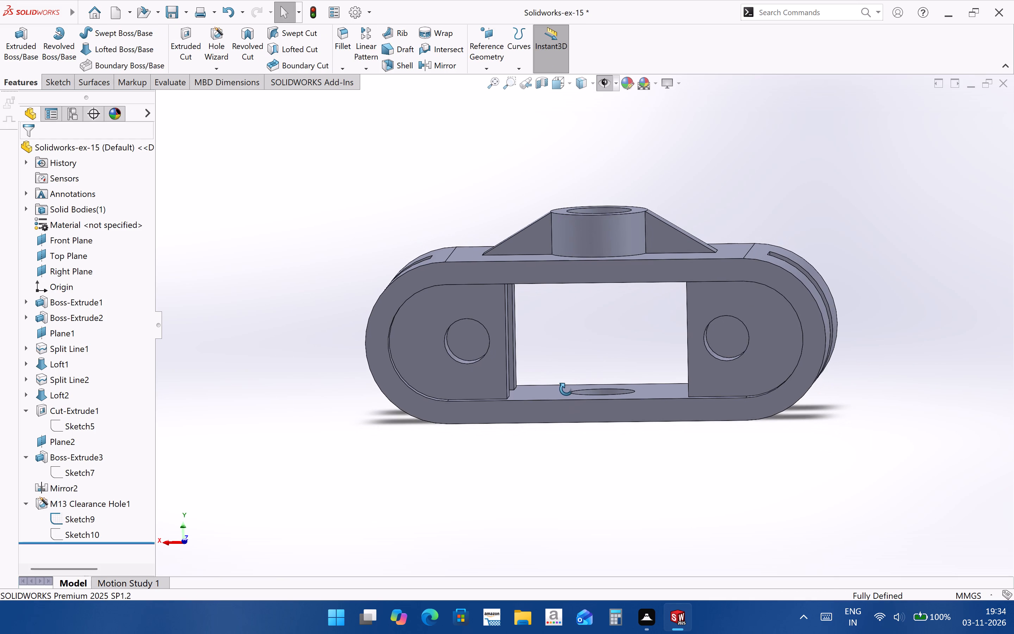
middle_drag(566, 389, 572, 368)
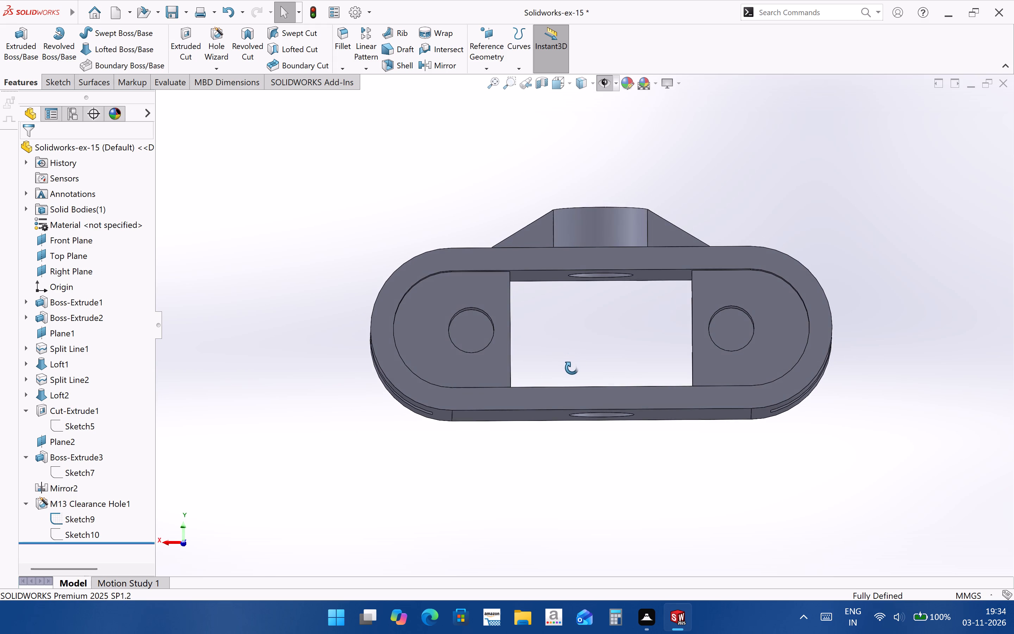
middle_drag(572, 368, 568, 376)
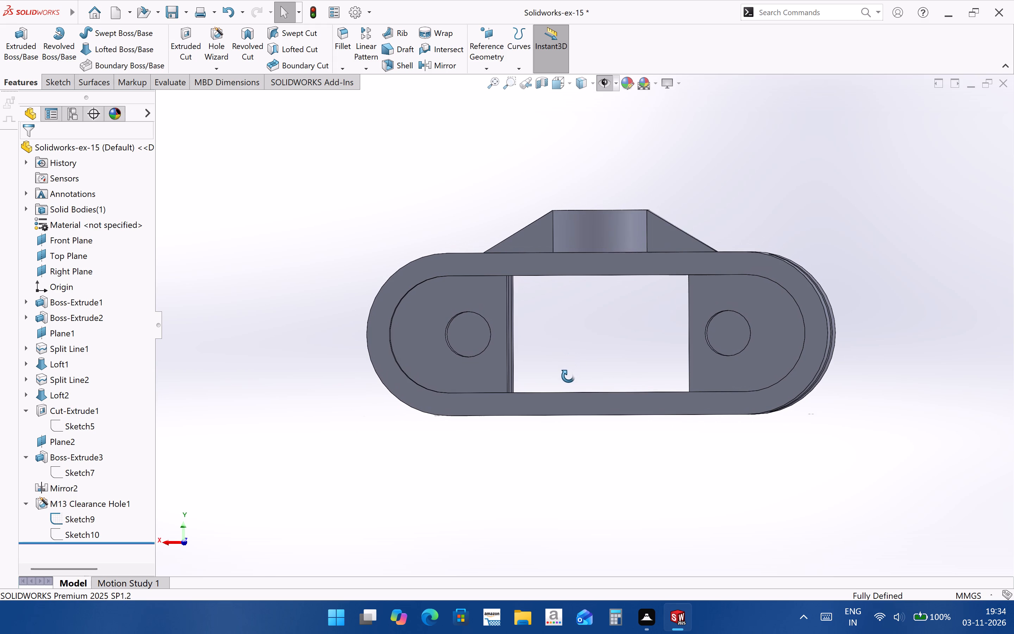
Examine the bracket's slotted frame and the placement of its two end-boss holes from front and tilted views.
middle_drag(568, 376, 568, 368)
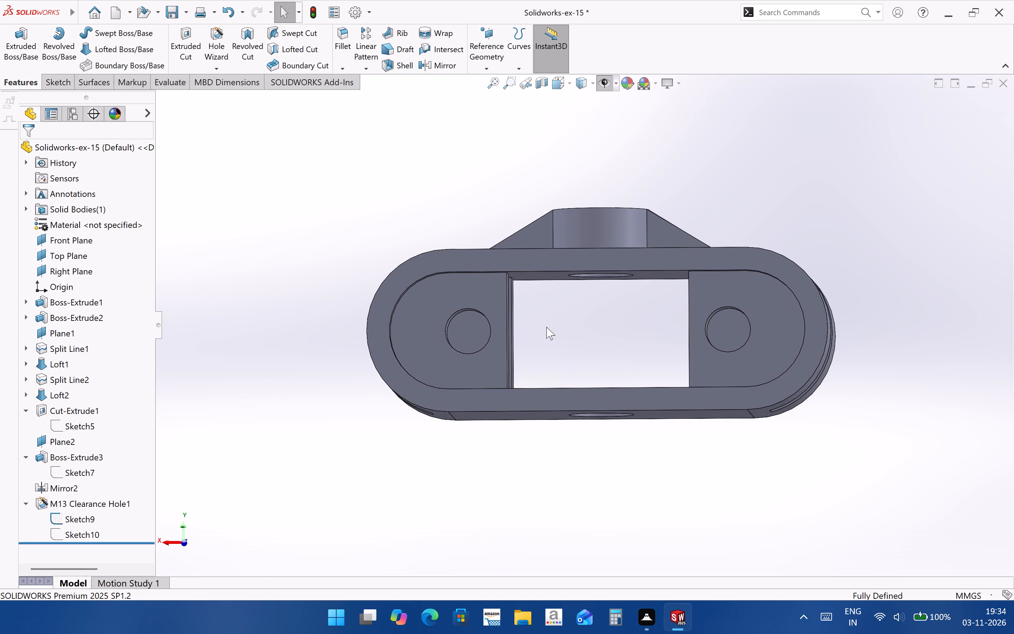
middle_drag(546, 327, 516, 366)
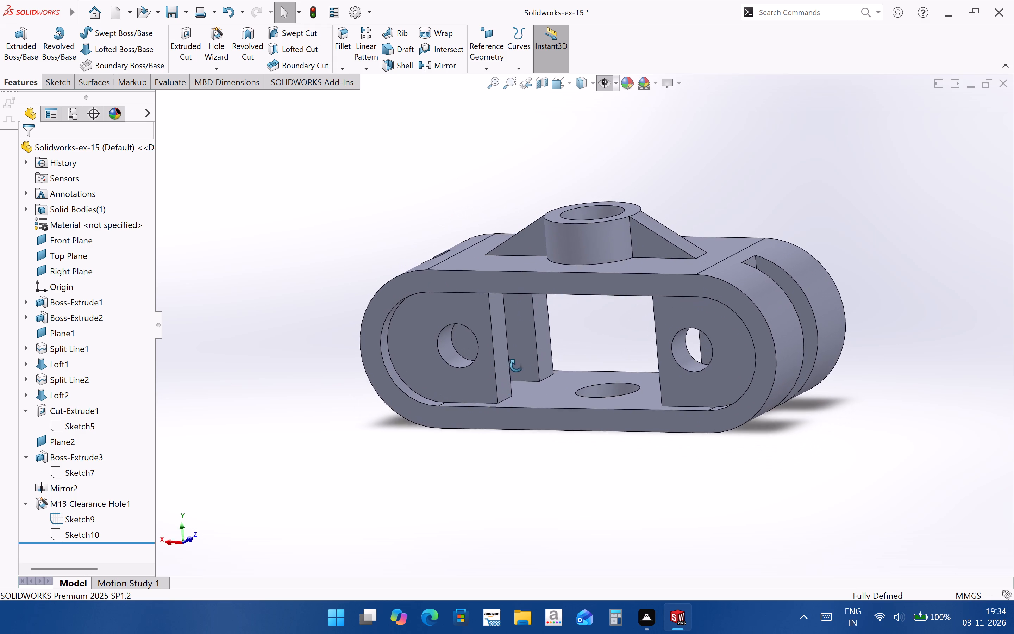
middle_drag(516, 366, 526, 352)
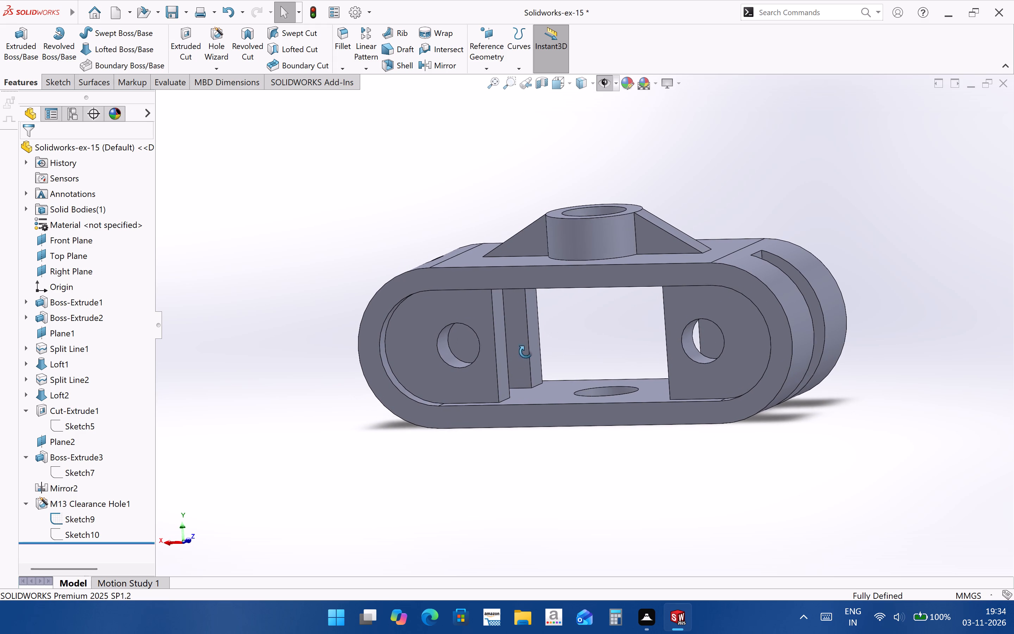
middle_drag(526, 352, 549, 366)
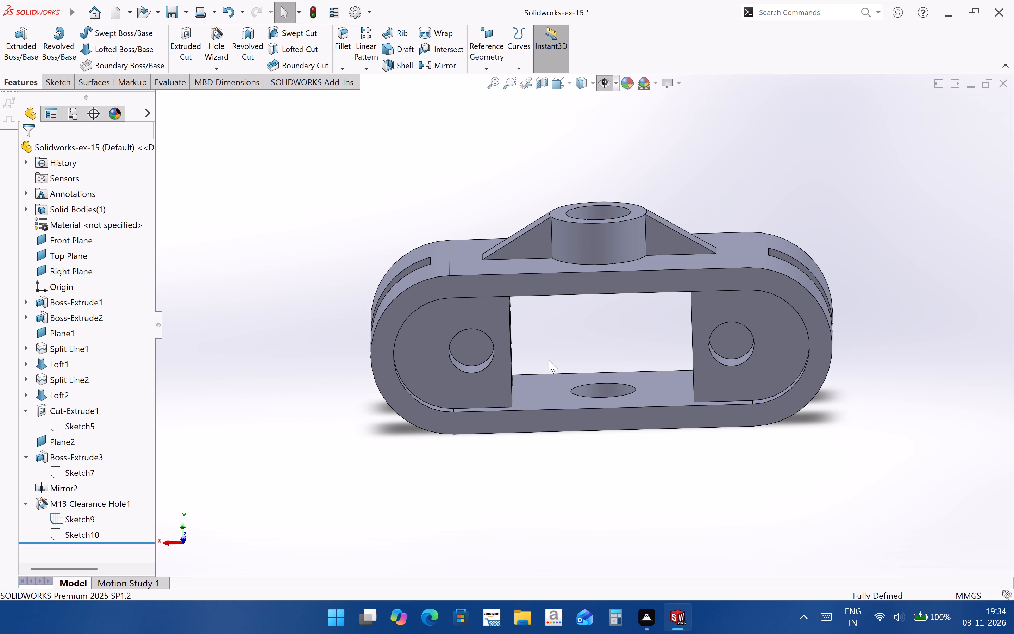
middle_drag(549, 360, 549, 329)
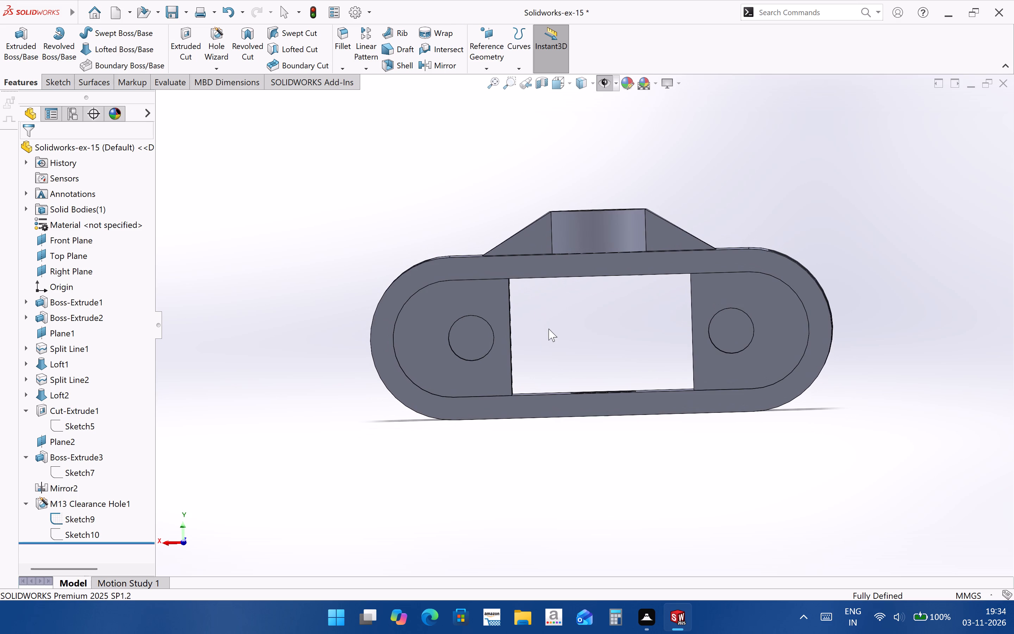
middle_drag(521, 369, 522, 378)
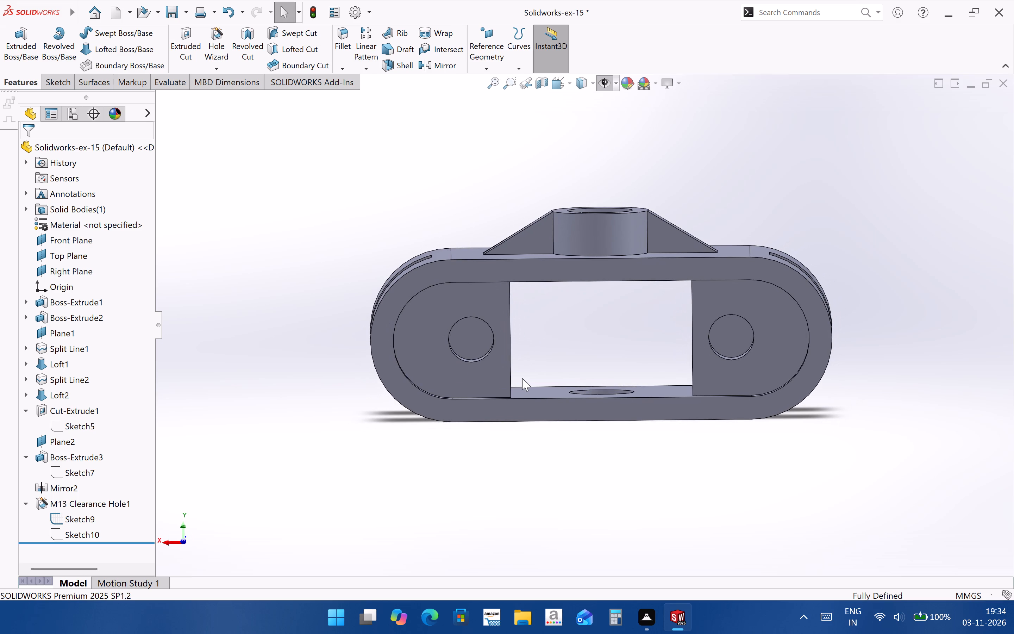
scroll(114, 285, up, 2)
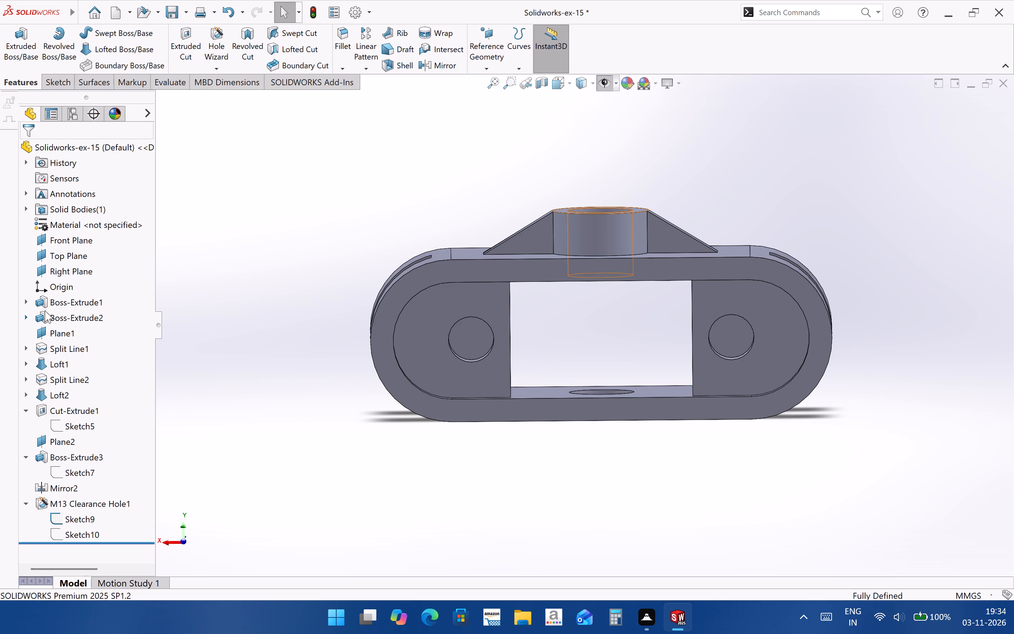
Open Sketch1, the slot-shaped profile under Boss-Extrude1, for editing.
click(24, 299)
click(84, 317)
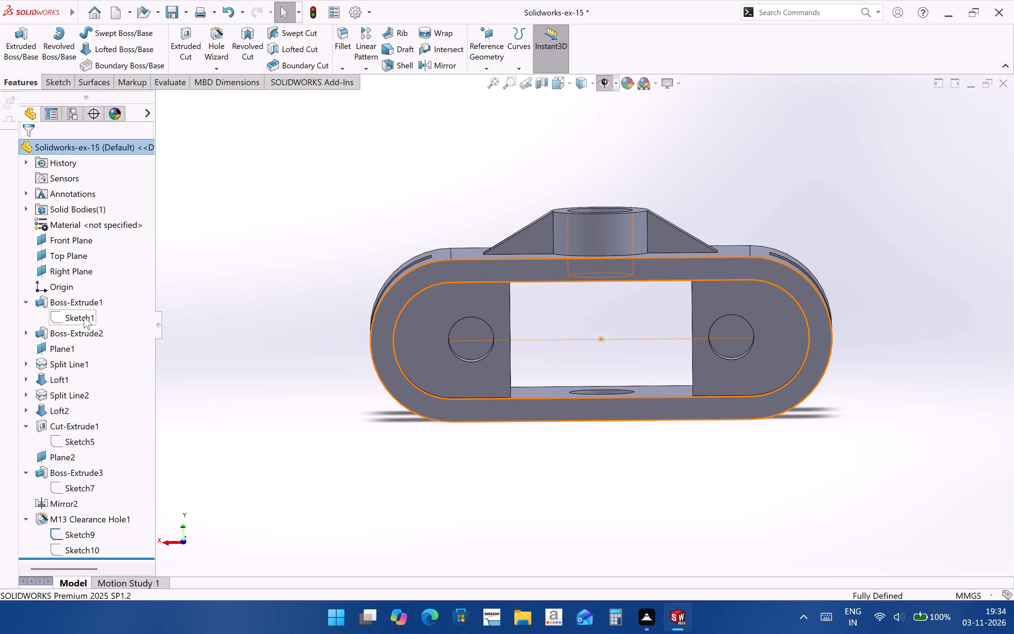
click(101, 287)
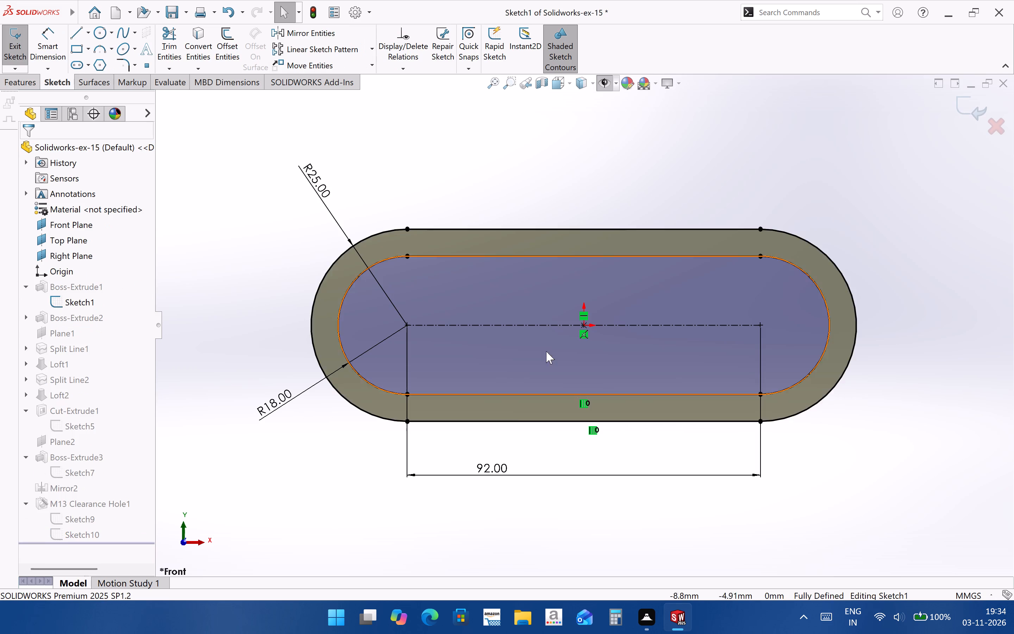
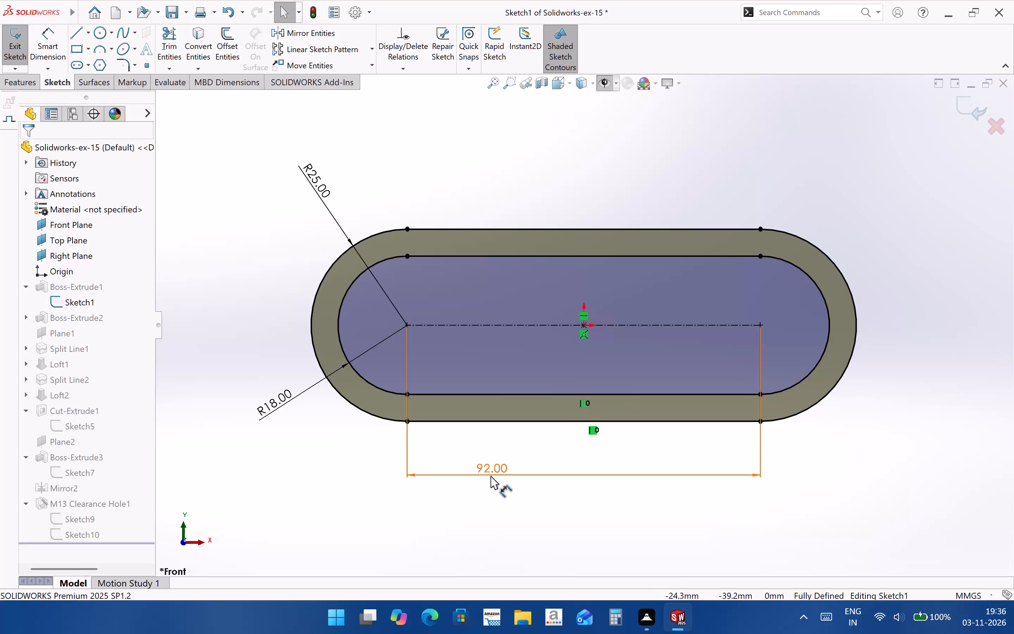
Set the centre-to-centre length of the base slot profile in Sketch1 to 76 mm and exit the sketch.
double_click(490, 476)
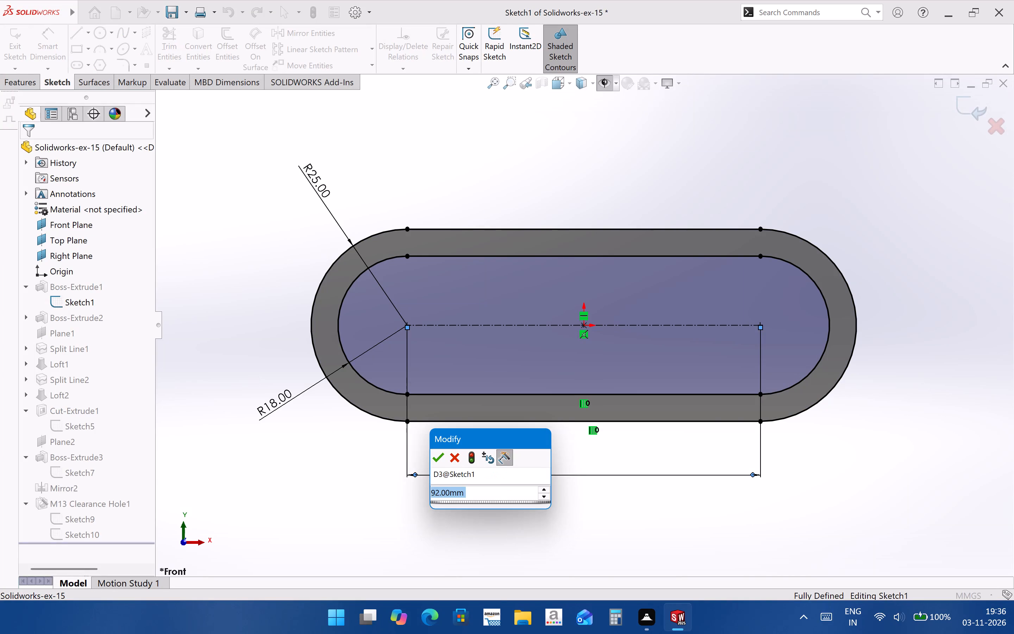
text(76)
key(Return)
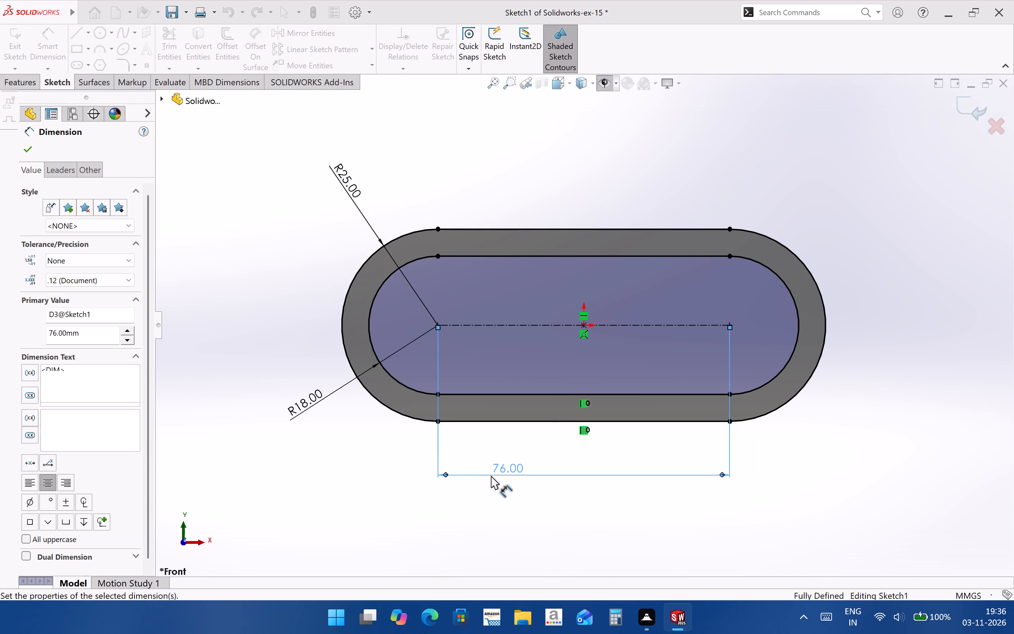
click(690, 585)
click(961, 105)
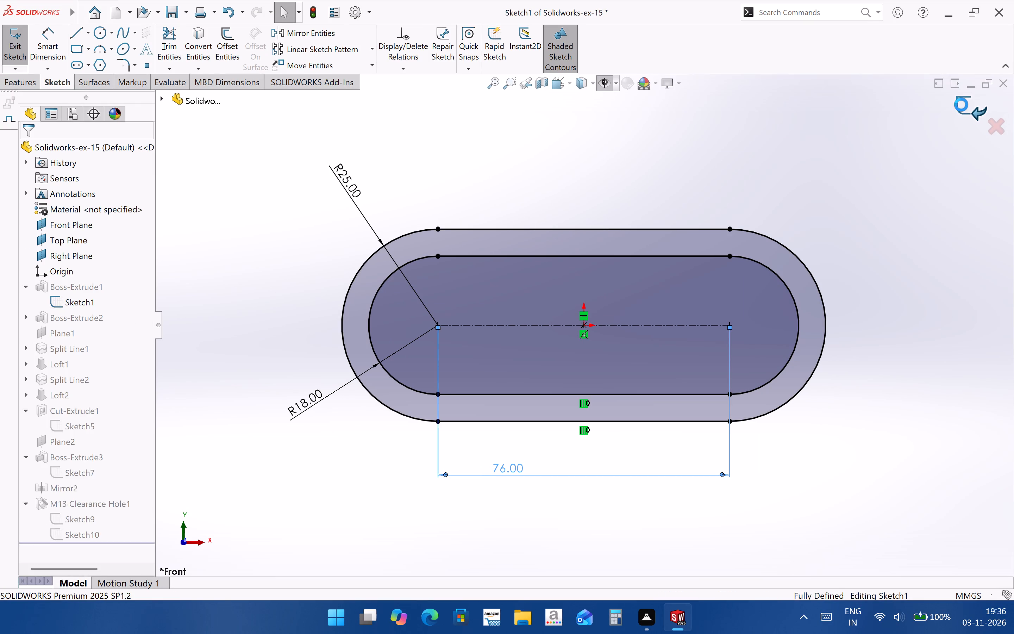
Measure the distance between the facing inner faces of the two end bosses in the shortened frame.
scroll(620, 323, down, 2)
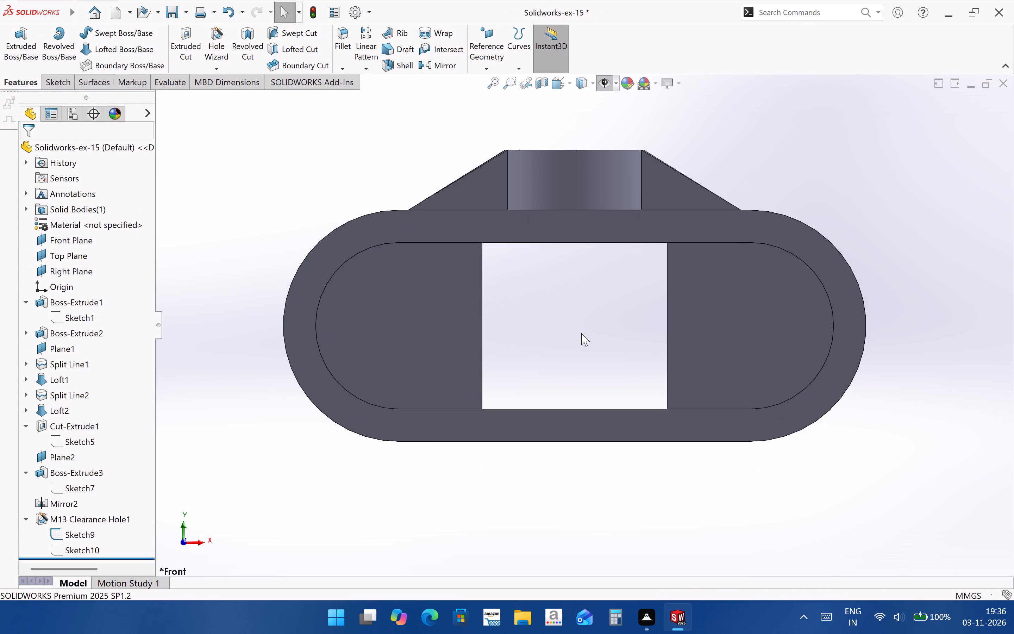
middle_drag(581, 334, 792, 558)
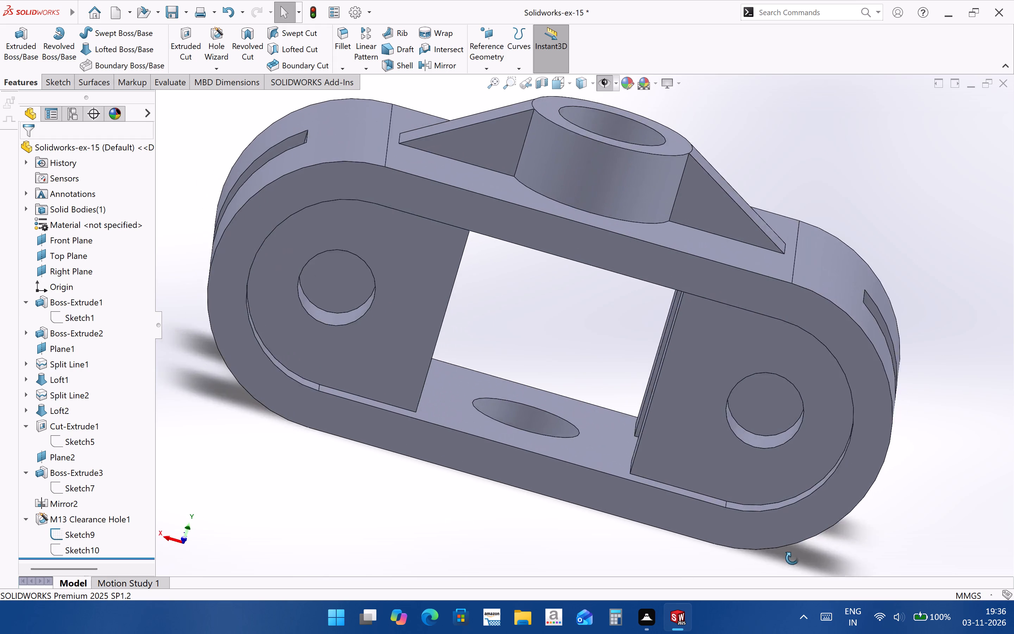
middle_drag(792, 558, 795, 509)
middle_drag(530, 398, 547, 414)
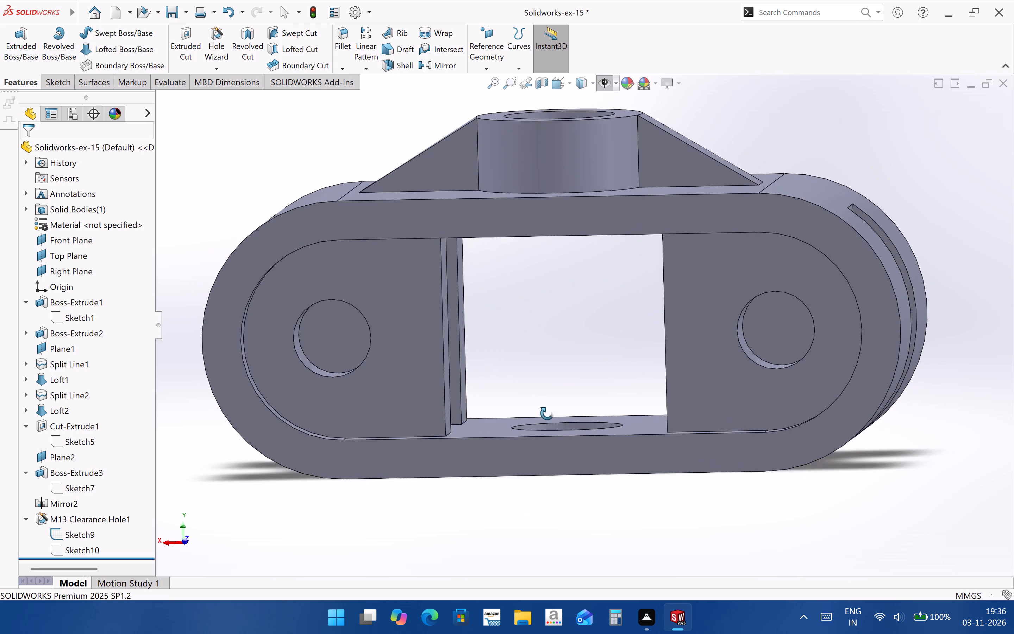
middle_drag(547, 414, 553, 417)
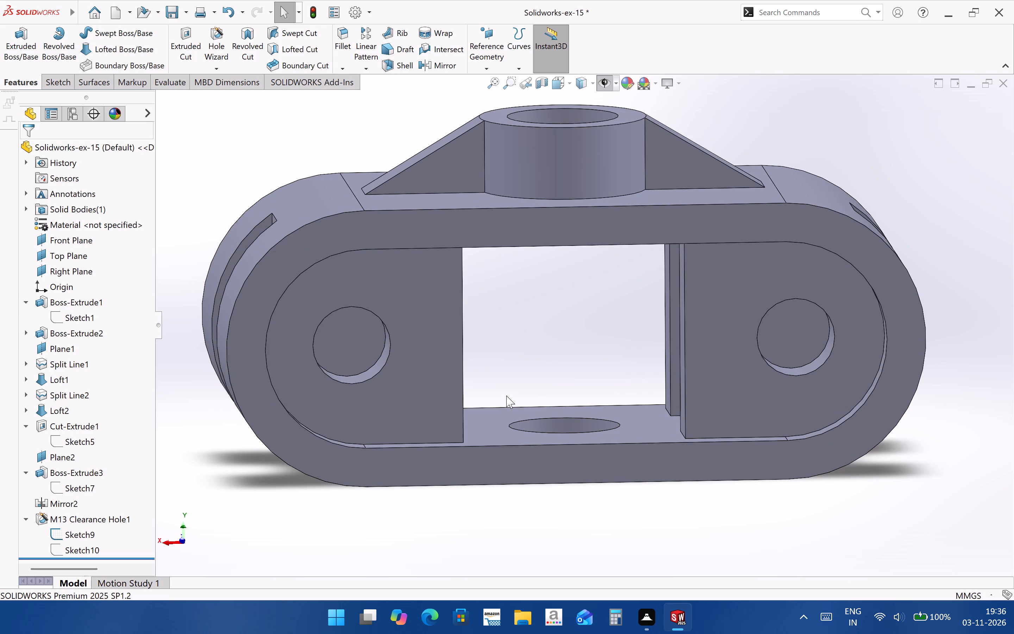
middle_drag(506, 396, 470, 399)
click(442, 401)
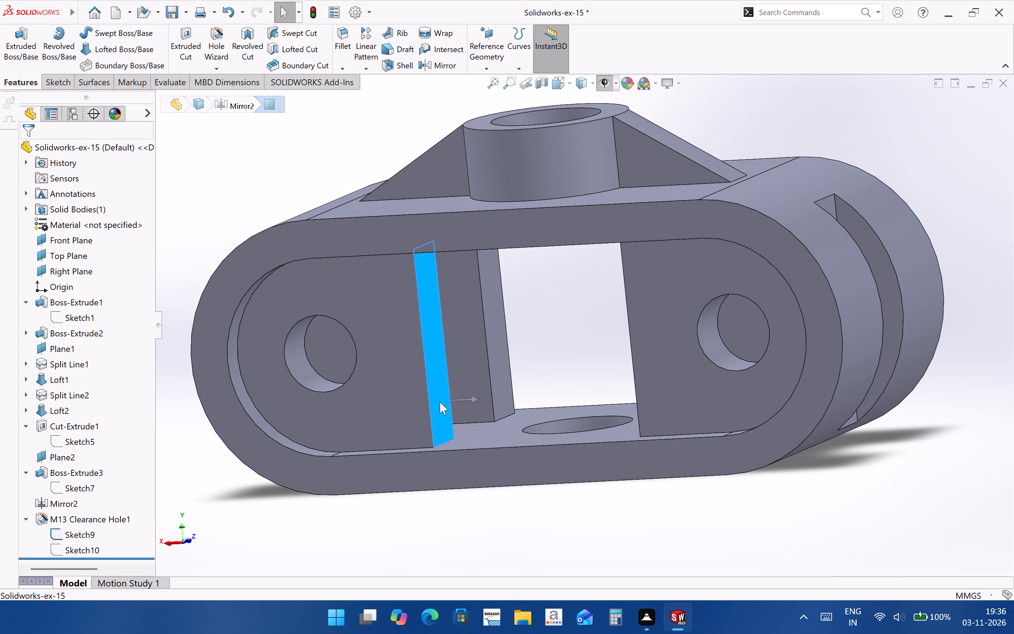
middle_drag(563, 440, 647, 455)
ctrl+click(698, 385)
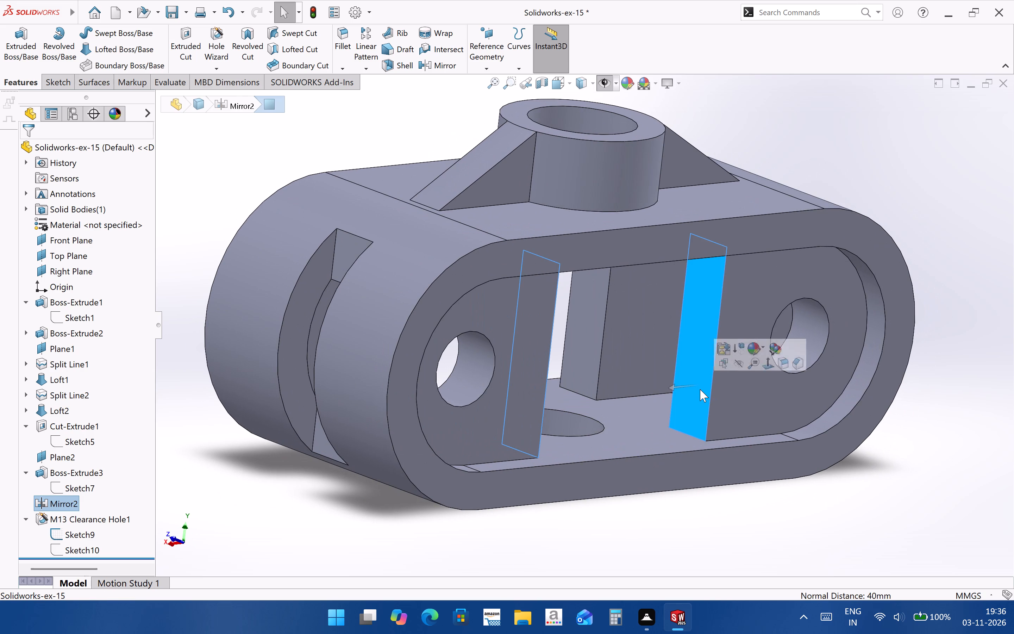
click(803, 459)
Examine the end bosses and their front faces inside the slotted frame from several angles.
scroll(396, 324, up, 3)
click(551, 545)
middle_drag(480, 430, 433, 430)
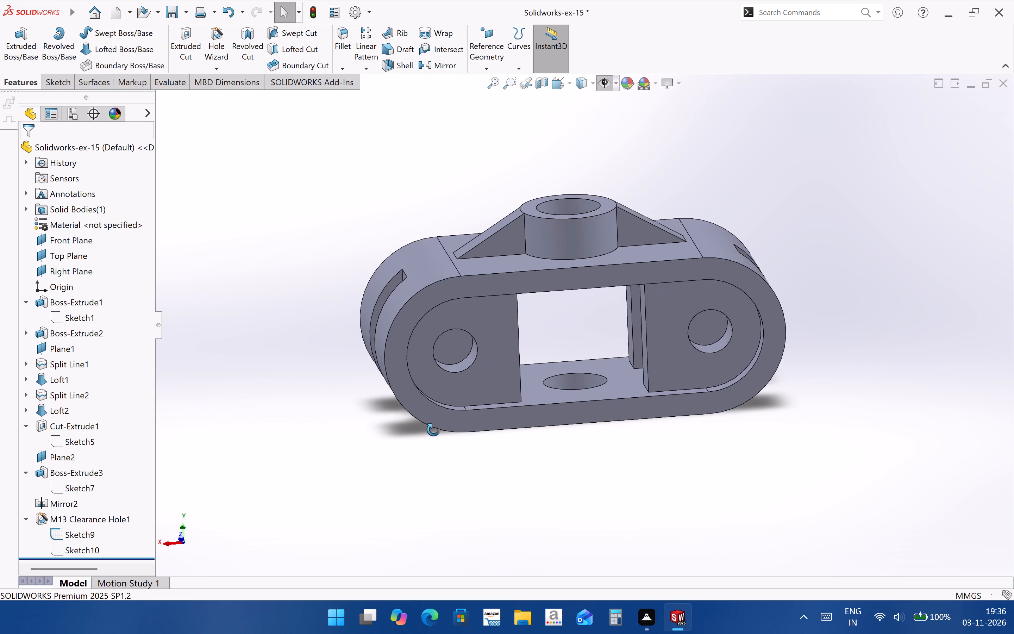
middle_drag(433, 430, 426, 434)
middle_drag(487, 421, 463, 486)
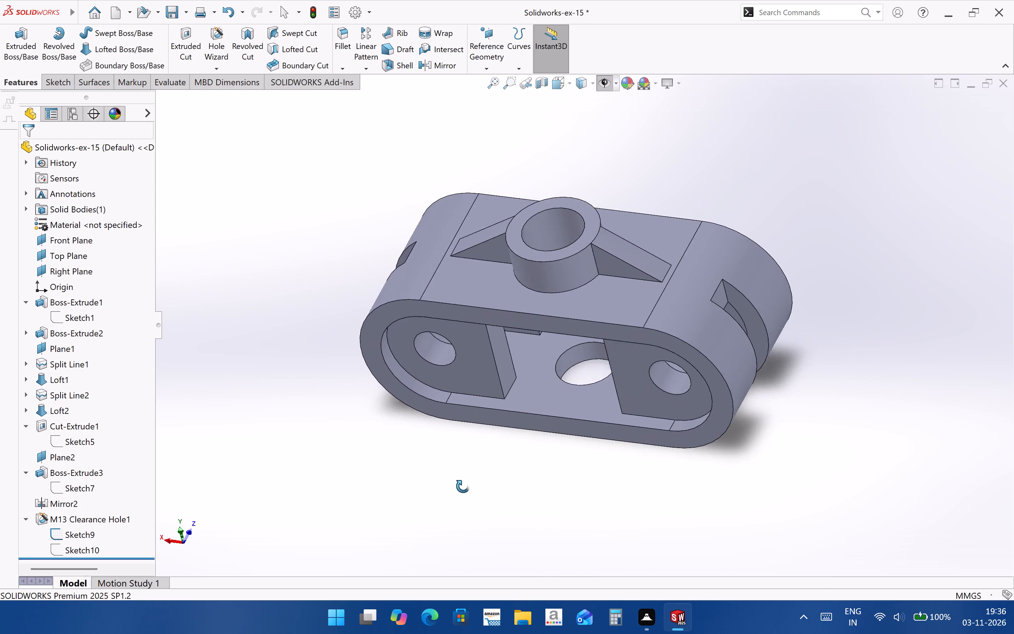
middle_drag(463, 486, 477, 455)
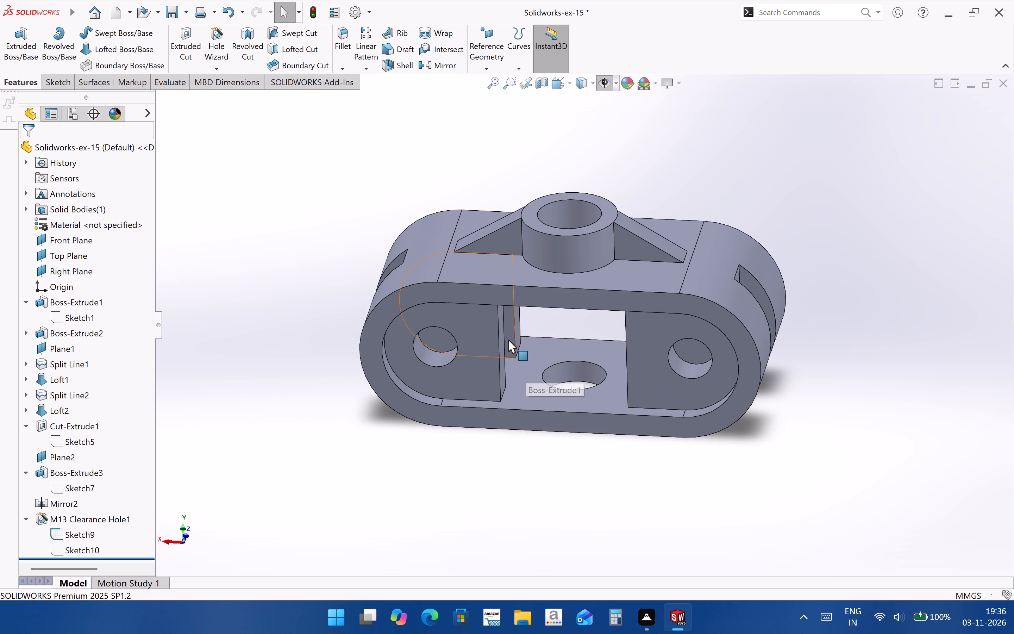
scroll(508, 340, down, 2)
click(492, 379)
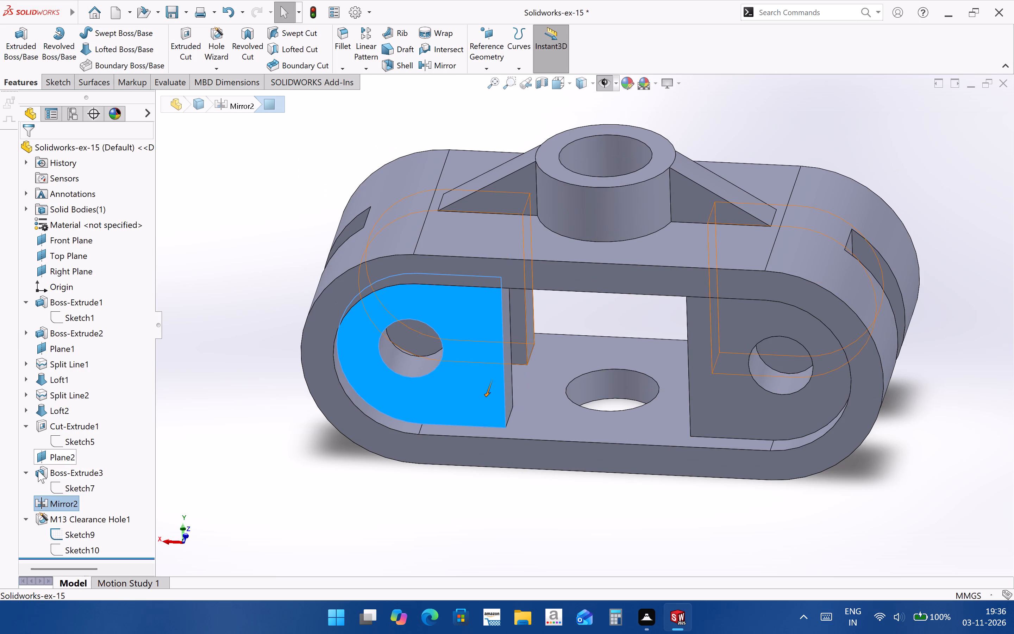
click(713, 374)
middle_drag(708, 359, 608, 313)
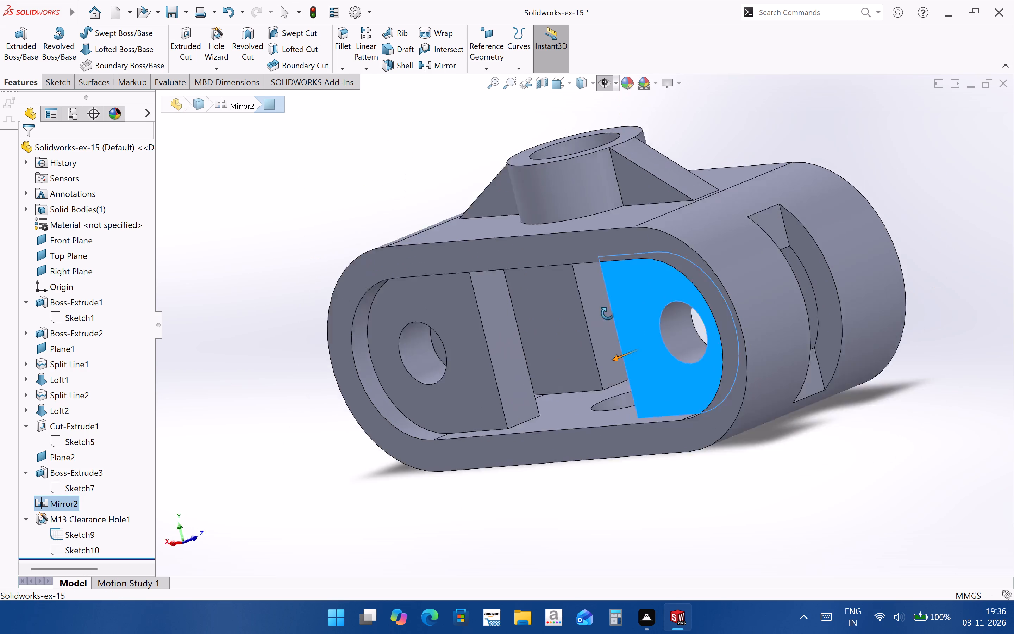
middle_drag(608, 313, 454, 369)
Edit Boss-Extrude3's profile, Sketch7, setting the end boss length to 30 mm, and exit the sketch.
click(456, 363)
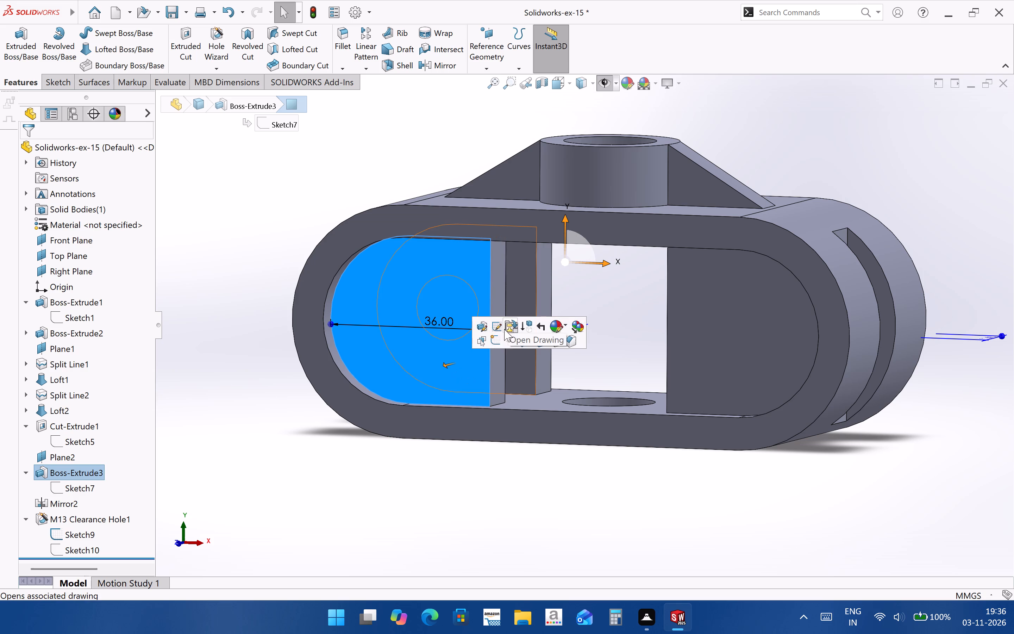
click(500, 329)
scroll(541, 380, down, 3)
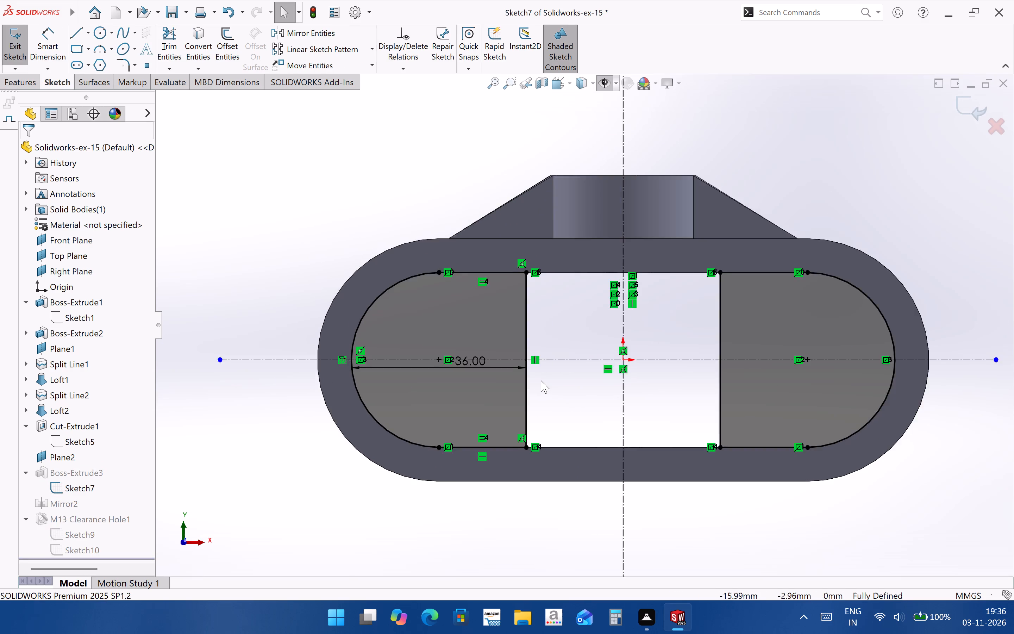
middle_drag(535, 385, 512, 402)
scroll(550, 335, up, 1)
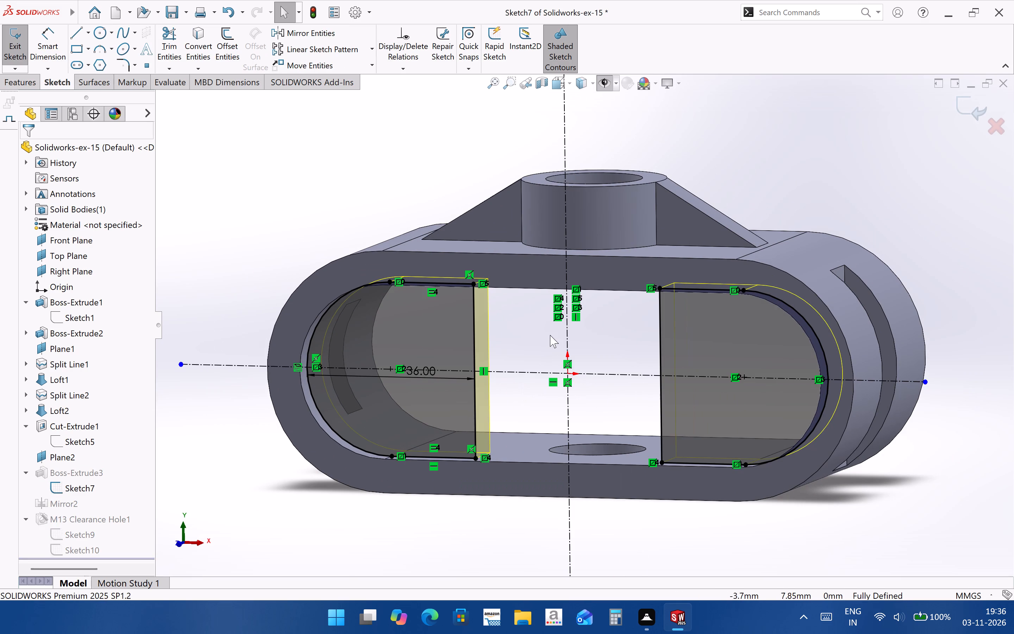
double_click(430, 373)
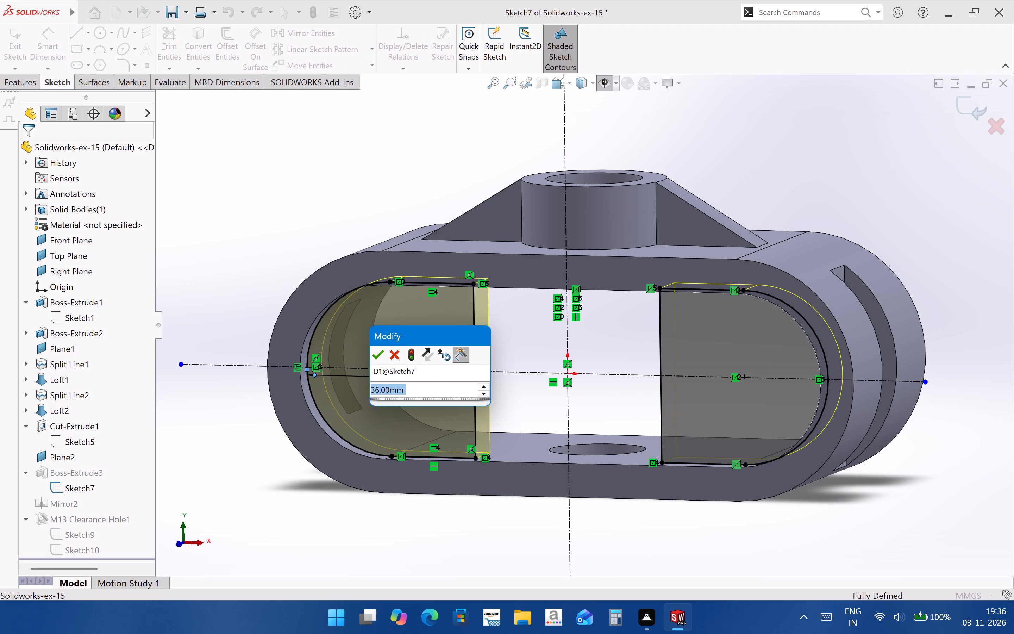
text(30)
key(Return)
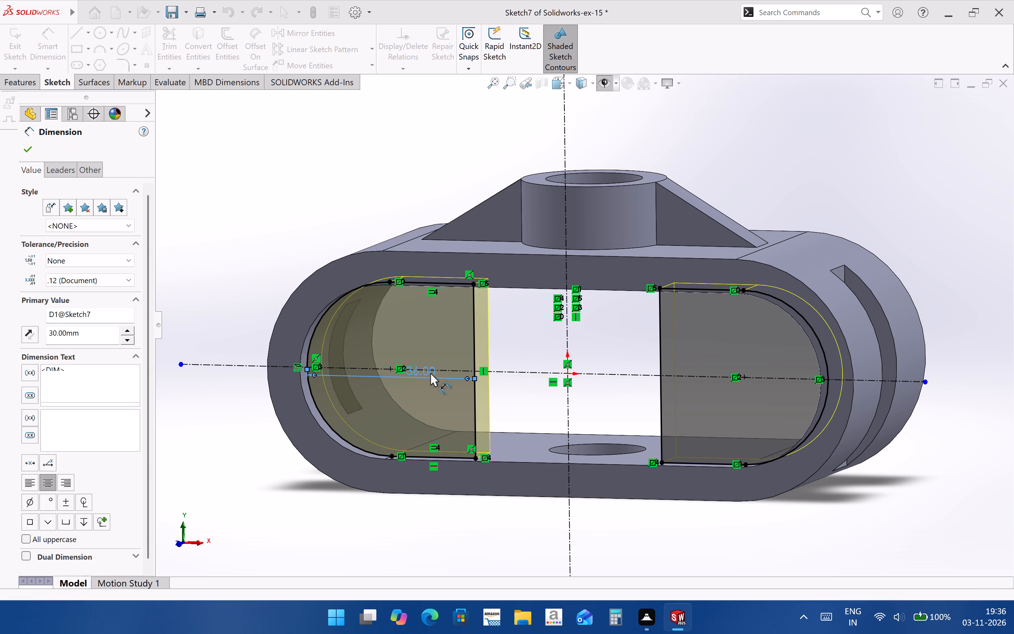
click(964, 115)
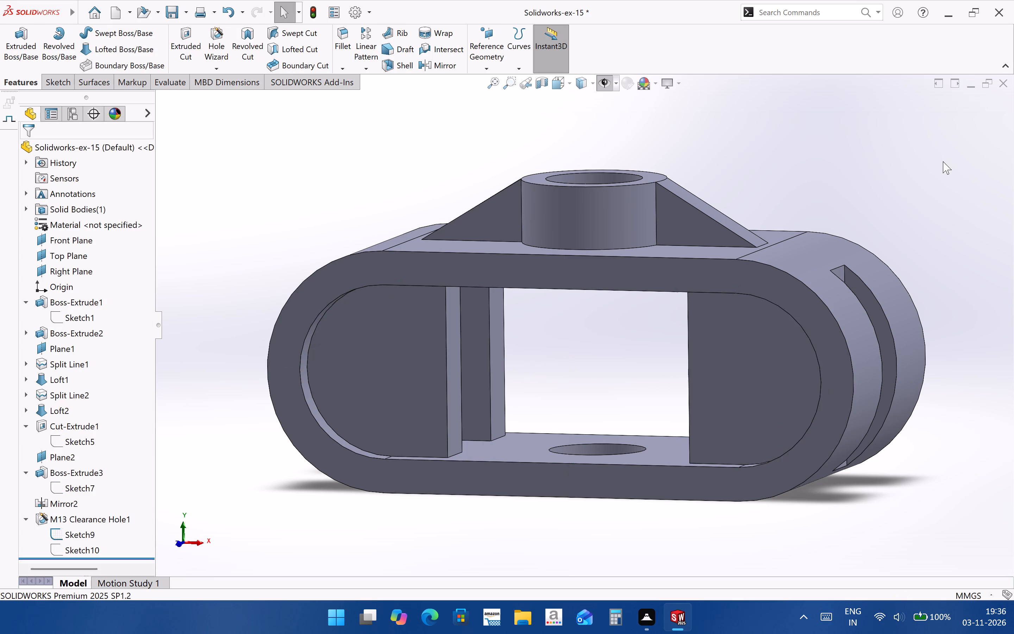
click(845, 166)
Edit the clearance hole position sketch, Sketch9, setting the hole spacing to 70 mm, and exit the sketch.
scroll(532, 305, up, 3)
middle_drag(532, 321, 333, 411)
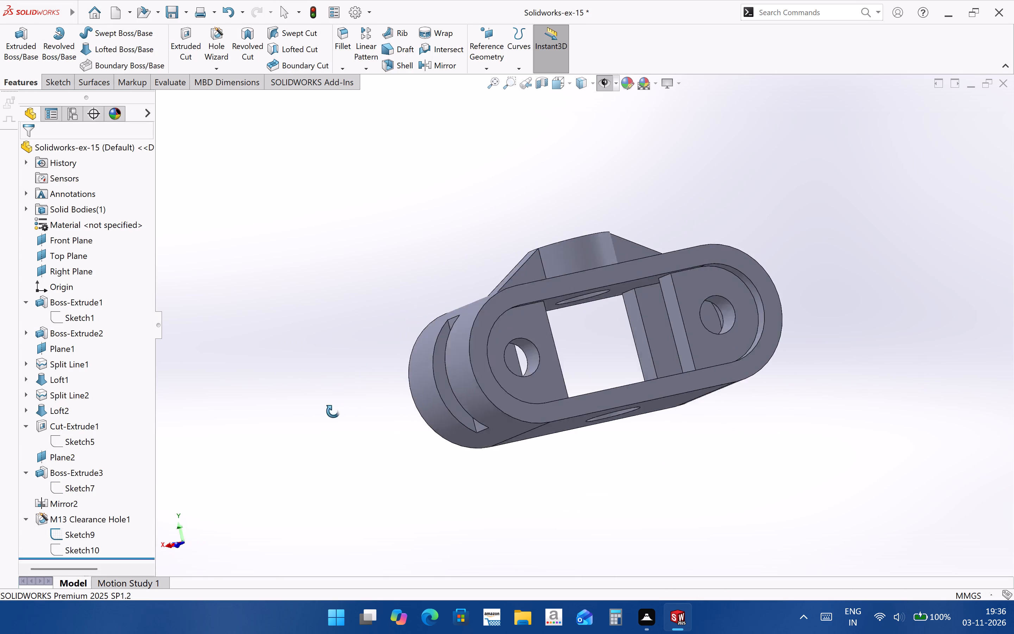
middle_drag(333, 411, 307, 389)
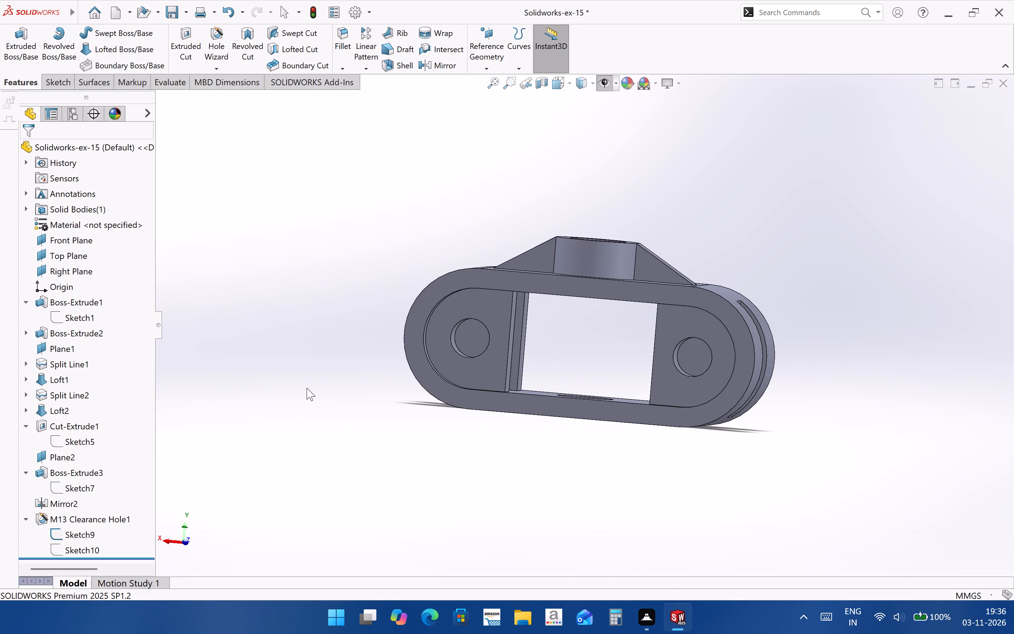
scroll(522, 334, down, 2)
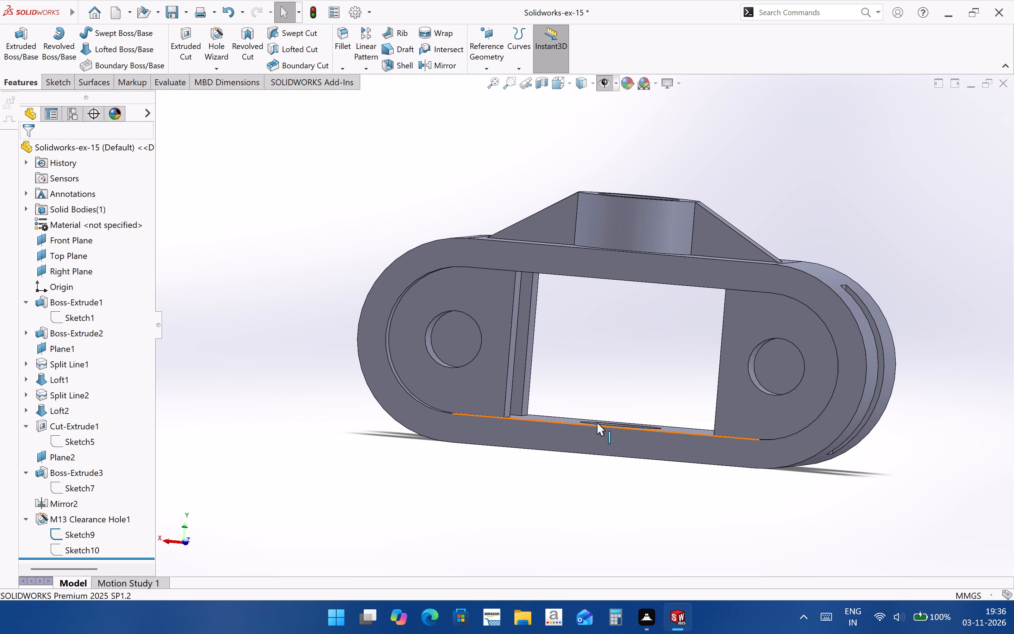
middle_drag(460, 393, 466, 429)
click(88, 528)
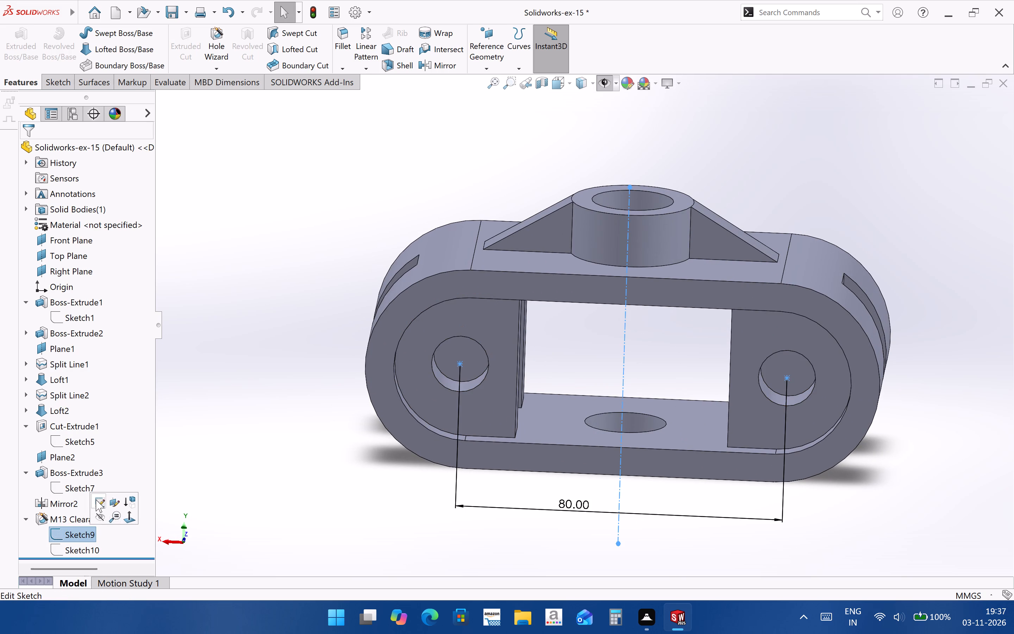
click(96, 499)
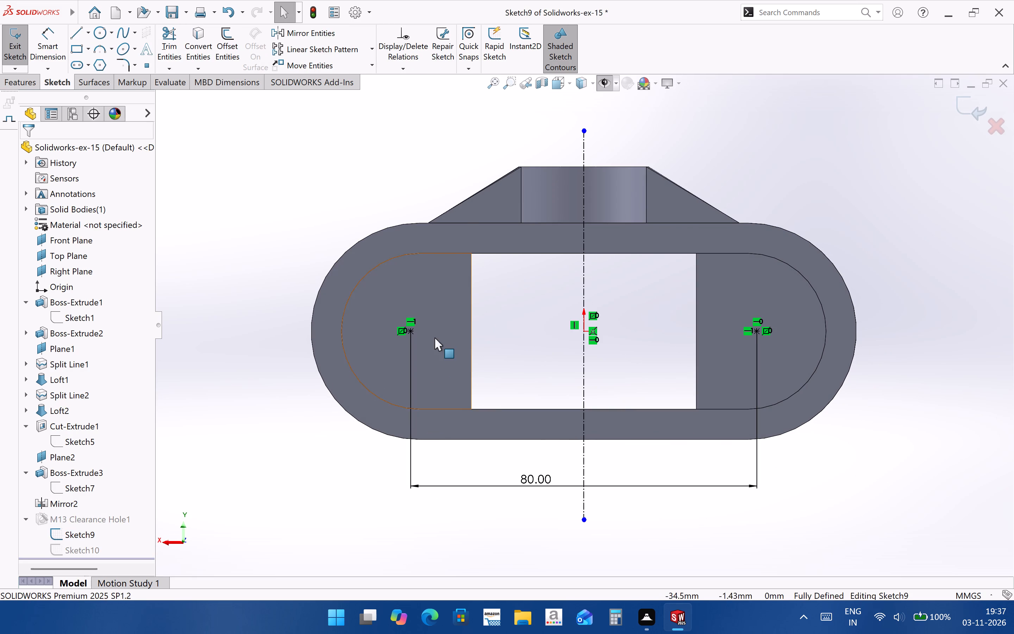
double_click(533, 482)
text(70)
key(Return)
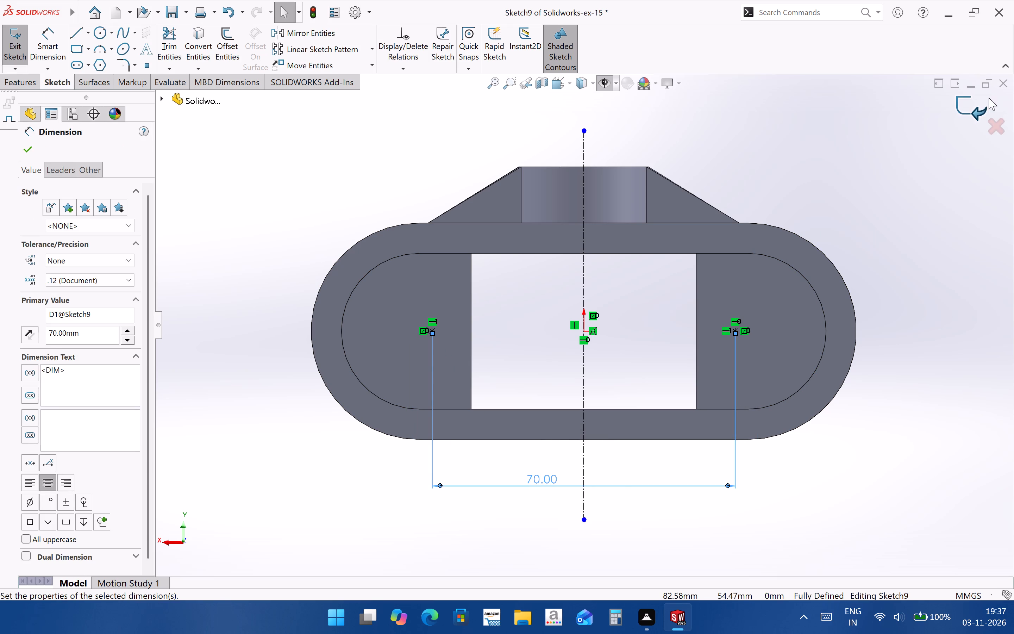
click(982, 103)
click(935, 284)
Reopen the hole position sketch, Sketch9, set the spacing between the two clearance holes to 80 mm, and exit the sketch.
middle_drag(577, 341, 550, 367)
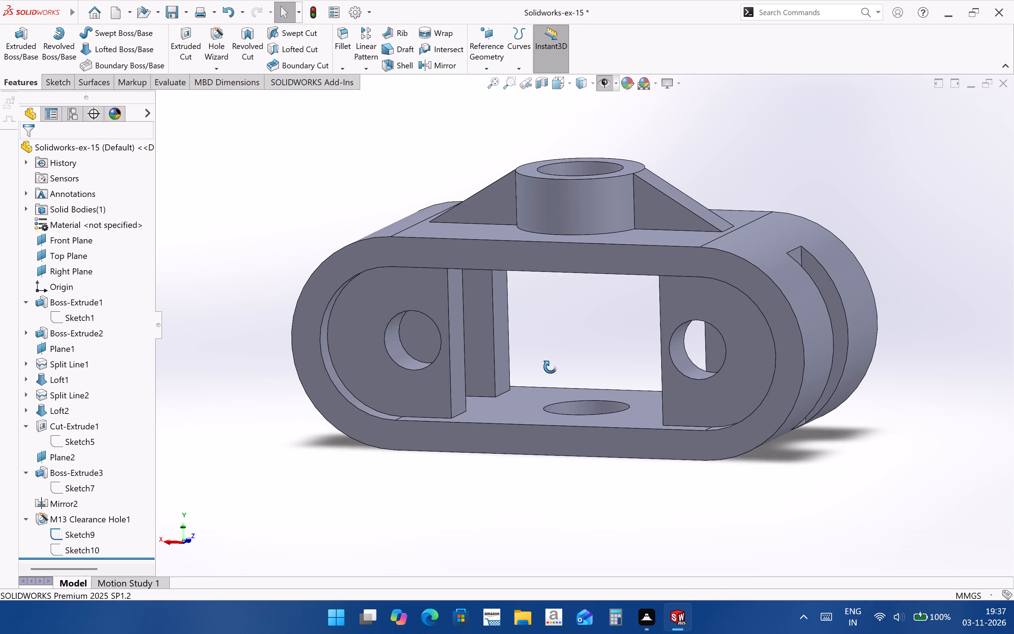
middle_drag(550, 367, 543, 375)
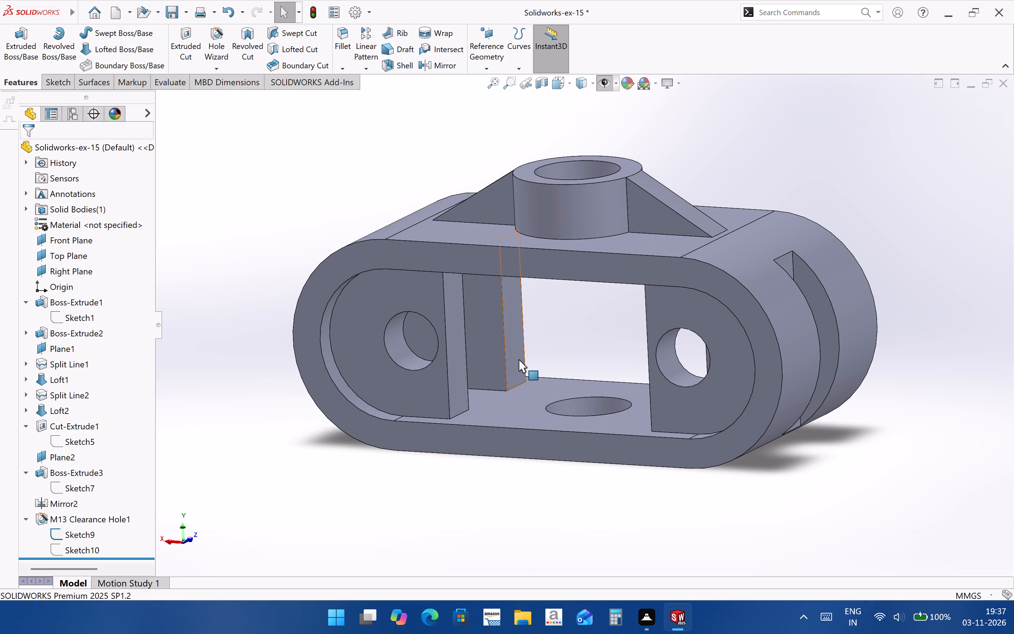
middle_drag(519, 359, 553, 377)
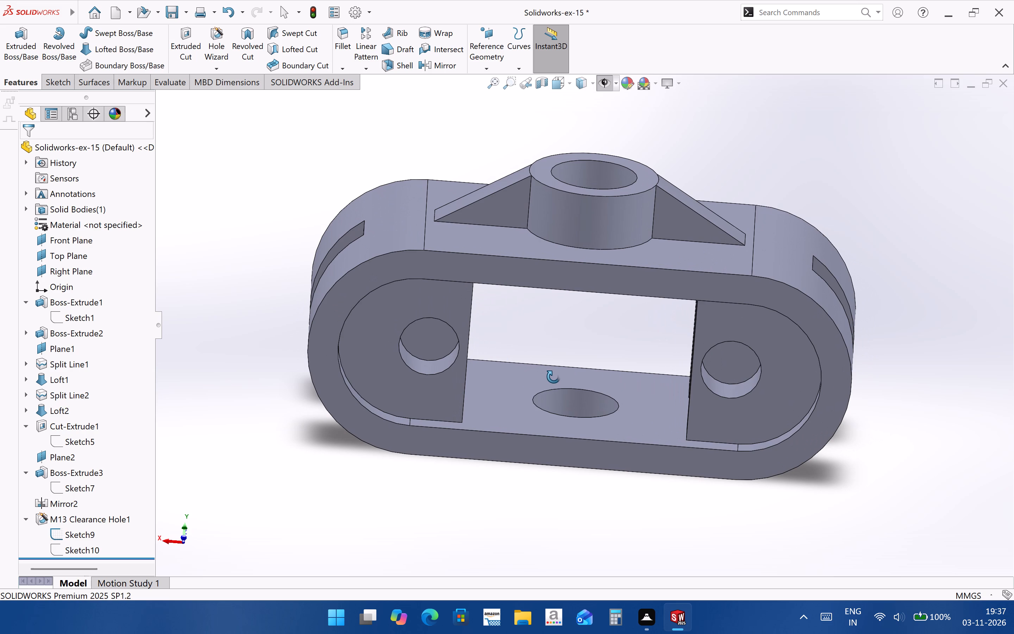
middle_drag(553, 377, 547, 345)
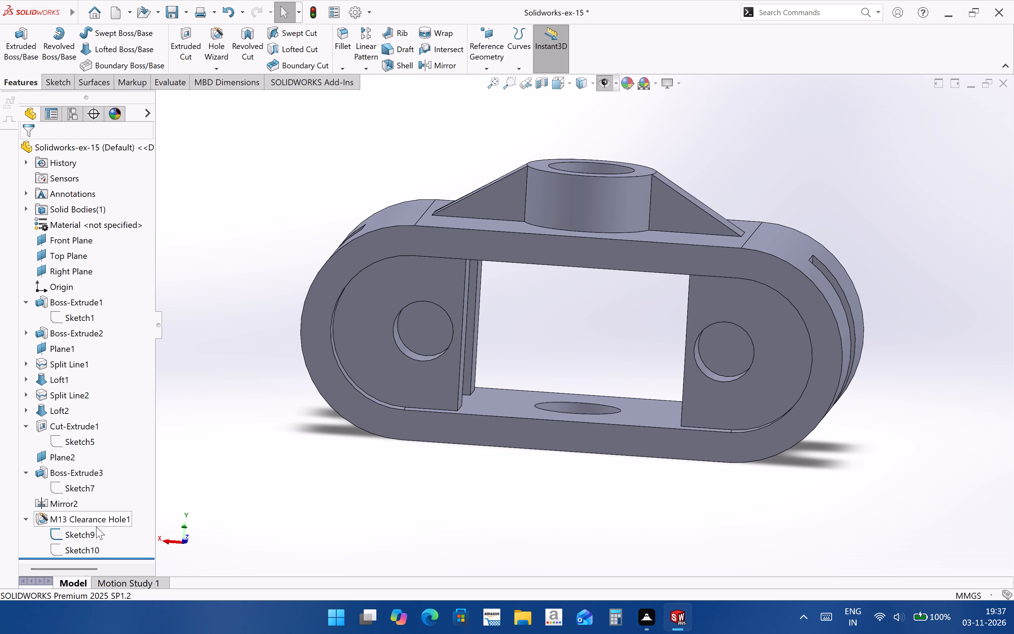
click(62, 534)
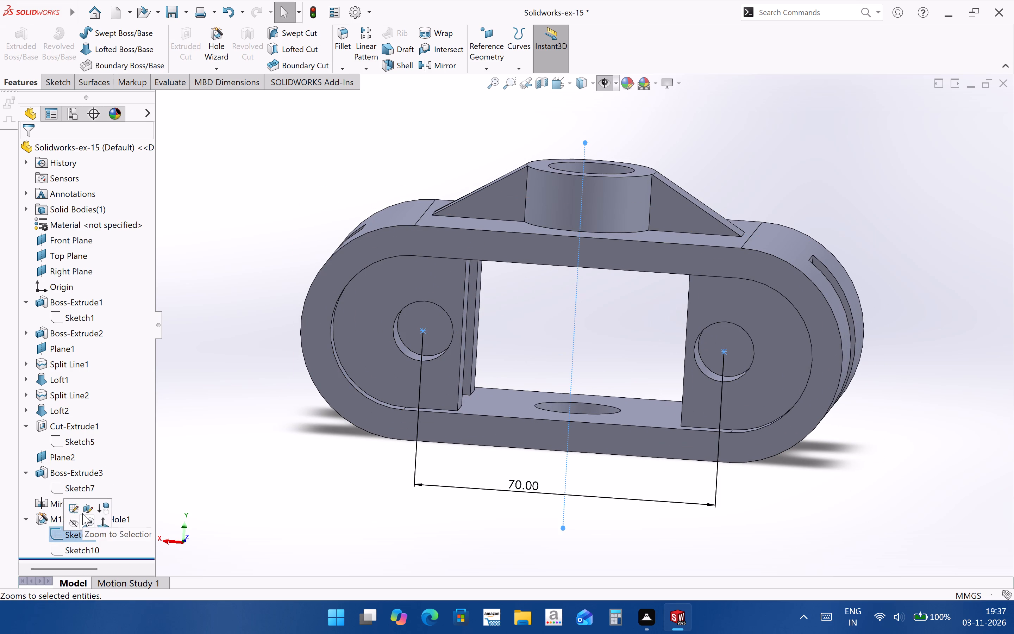
click(76, 509)
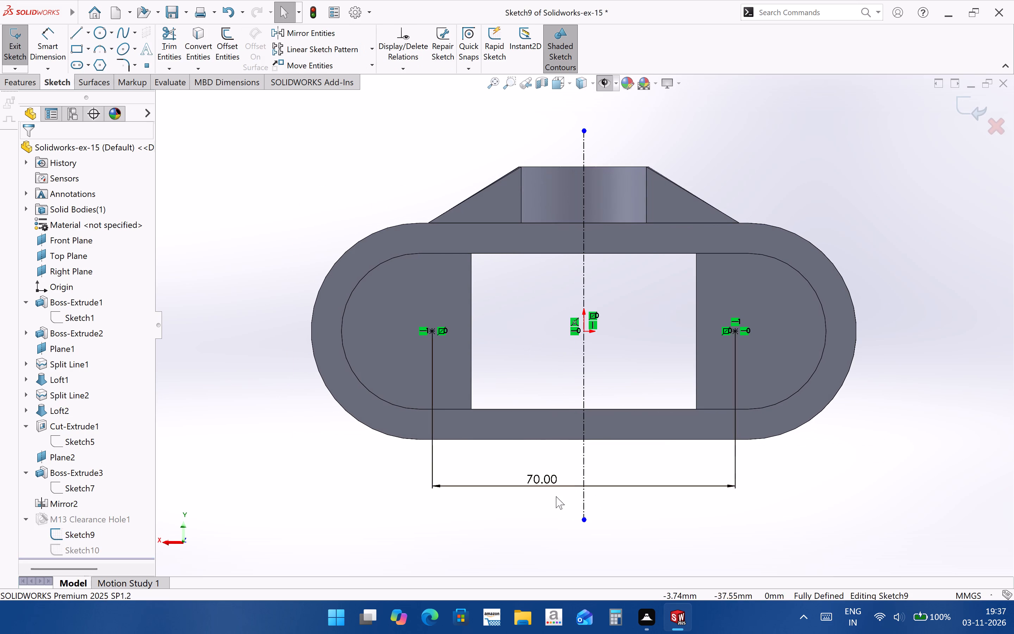
double_click(538, 484)
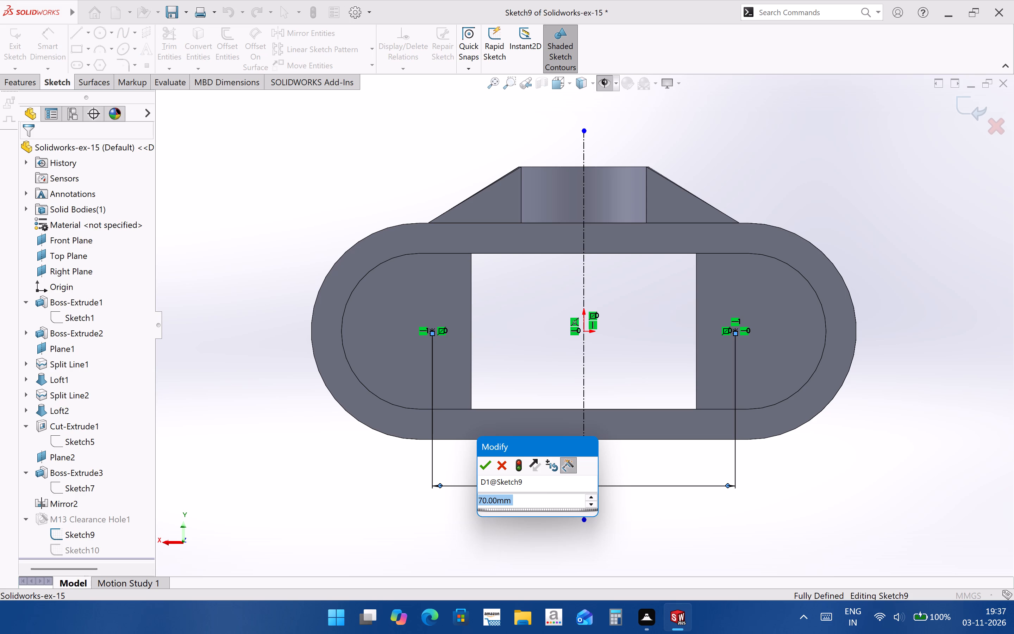
text(80)
key(Return)
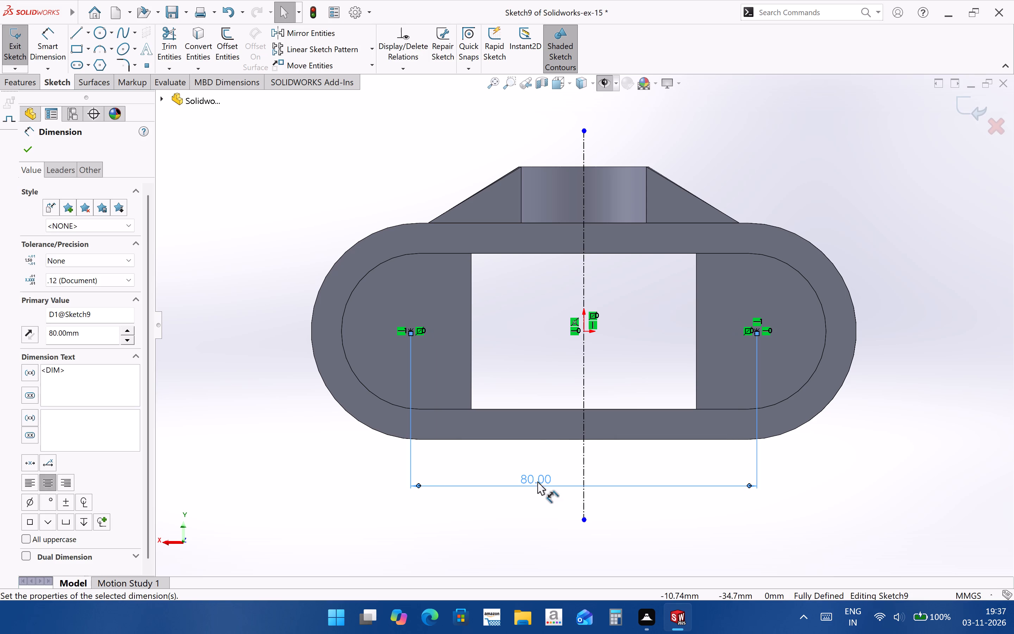
click(971, 102)
click(958, 302)
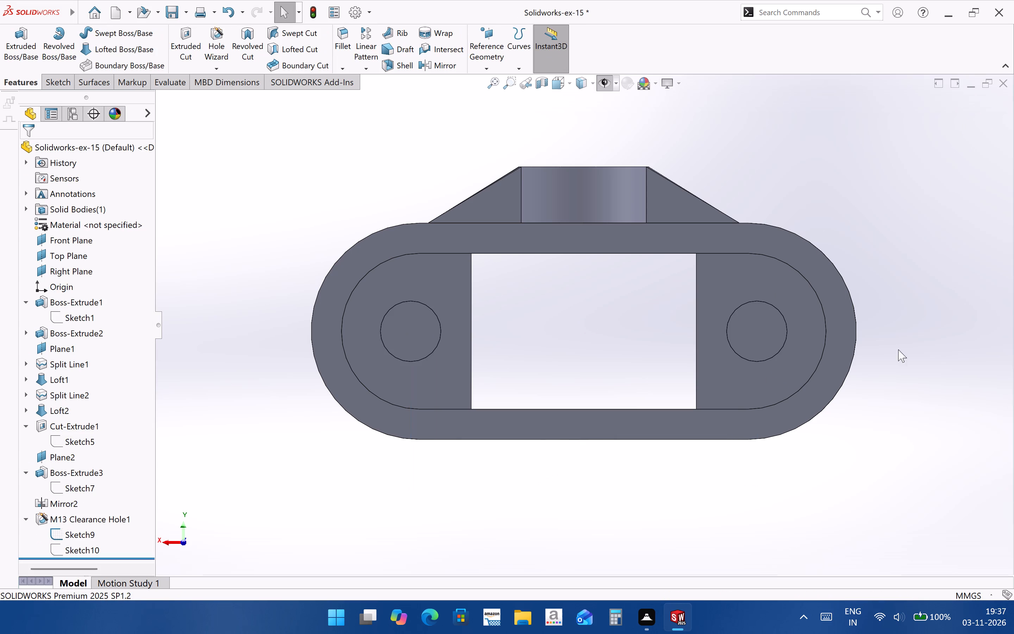
Measure the minimum distance from a clearance hole to the flat inner face of its end boss.
middle_drag(564, 354, 590, 357)
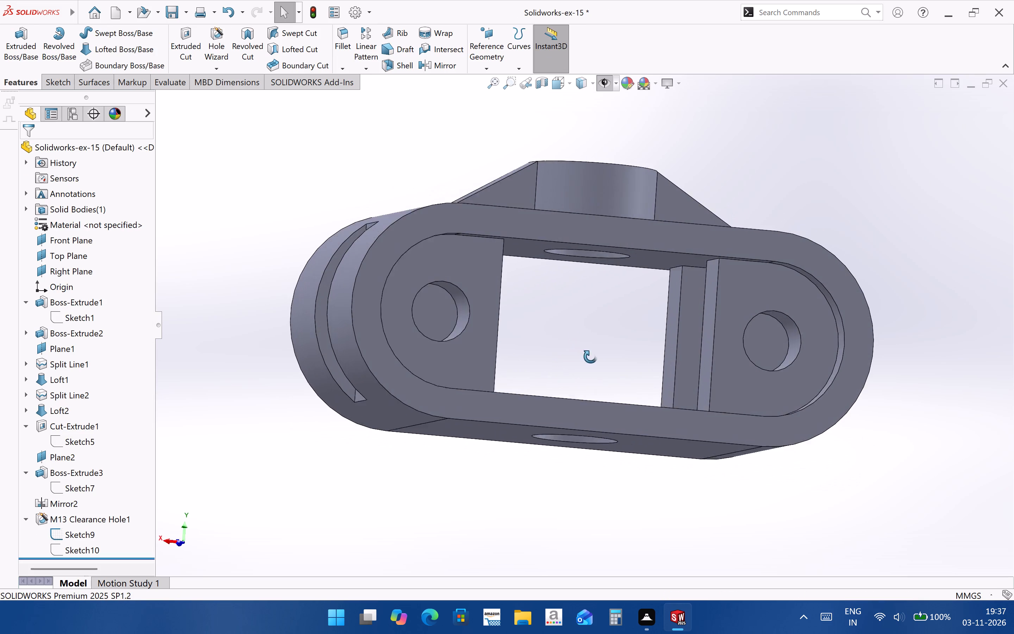
middle_drag(590, 357, 566, 403)
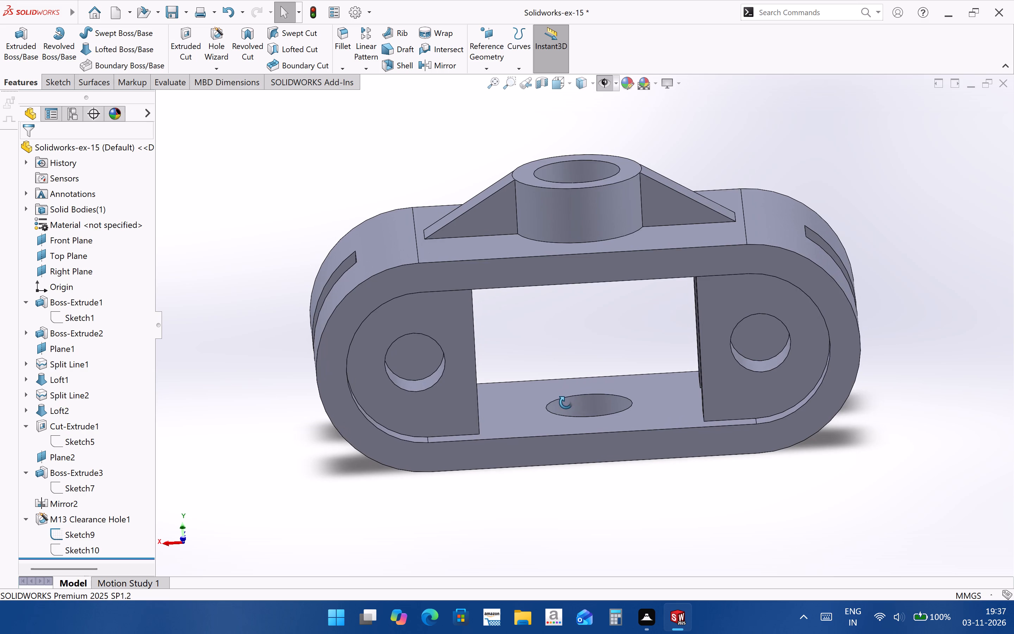
middle_drag(566, 403, 557, 418)
click(395, 373)
middle_drag(509, 411, 480, 406)
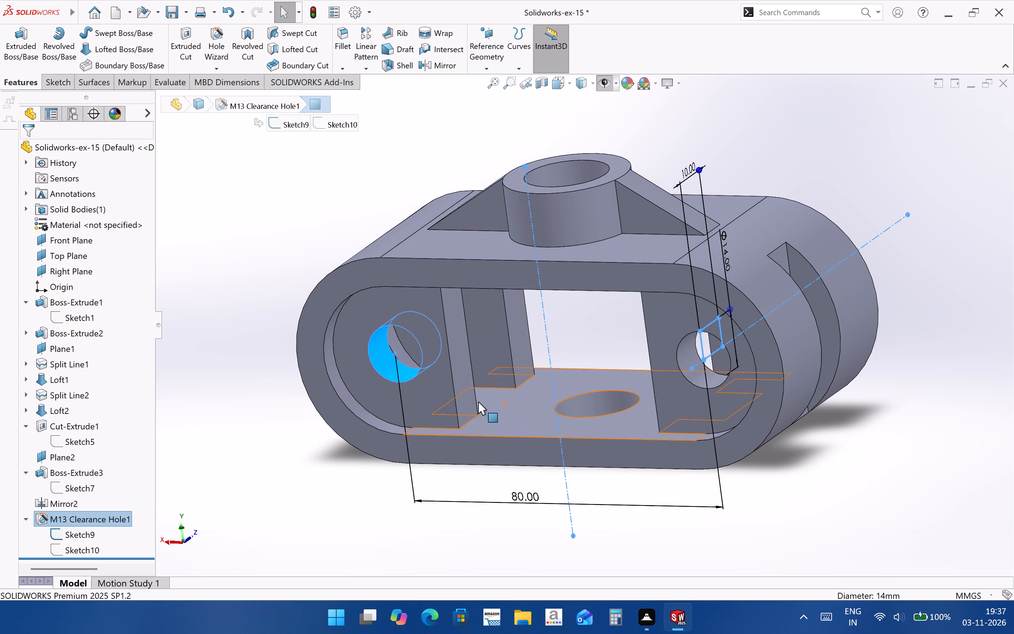
ctrl+click(471, 399)
key(m)
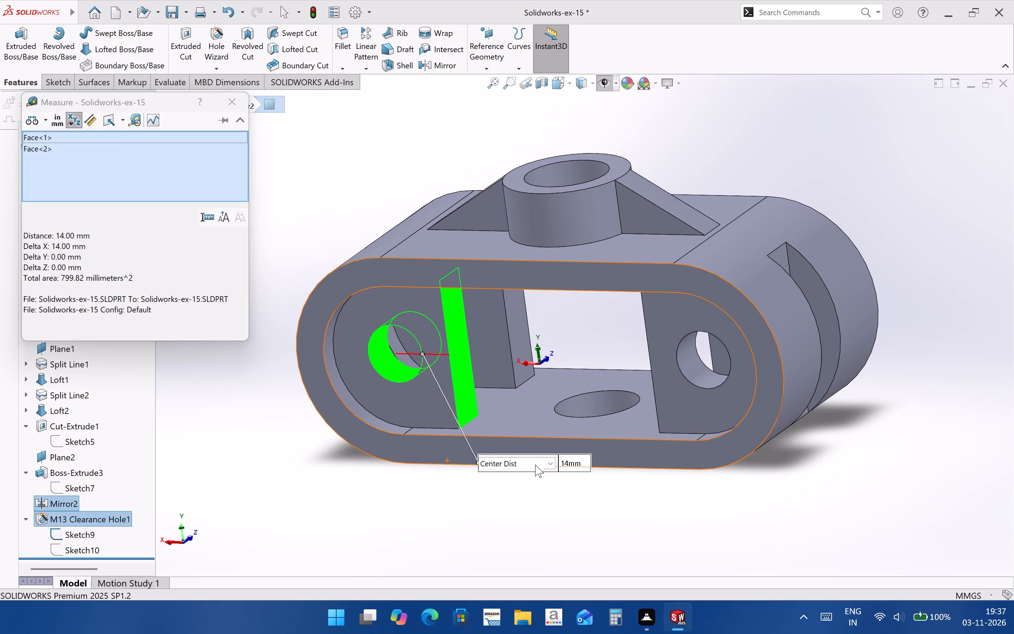
click(546, 465)
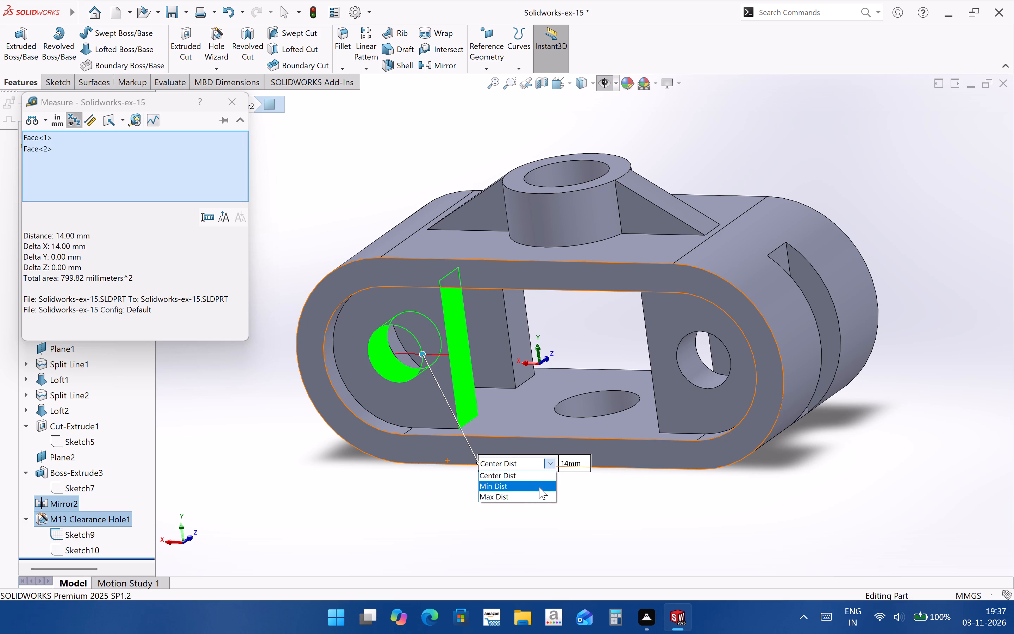
click(539, 487)
click(605, 499)
middle_drag(452, 453, 478, 415)
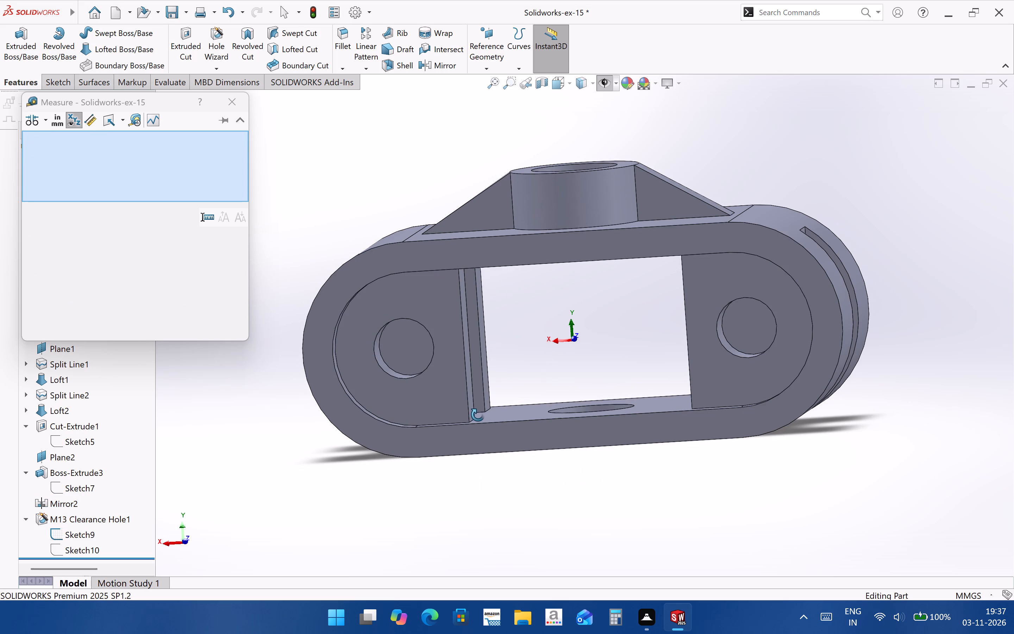
middle_drag(478, 415, 478, 414)
click(236, 95)
click(472, 458)
Reopen the clearance hole position sketch, Sketch9, and increase the hole spacing by 6 mm to 86 mm.
middle_drag(574, 476, 599, 480)
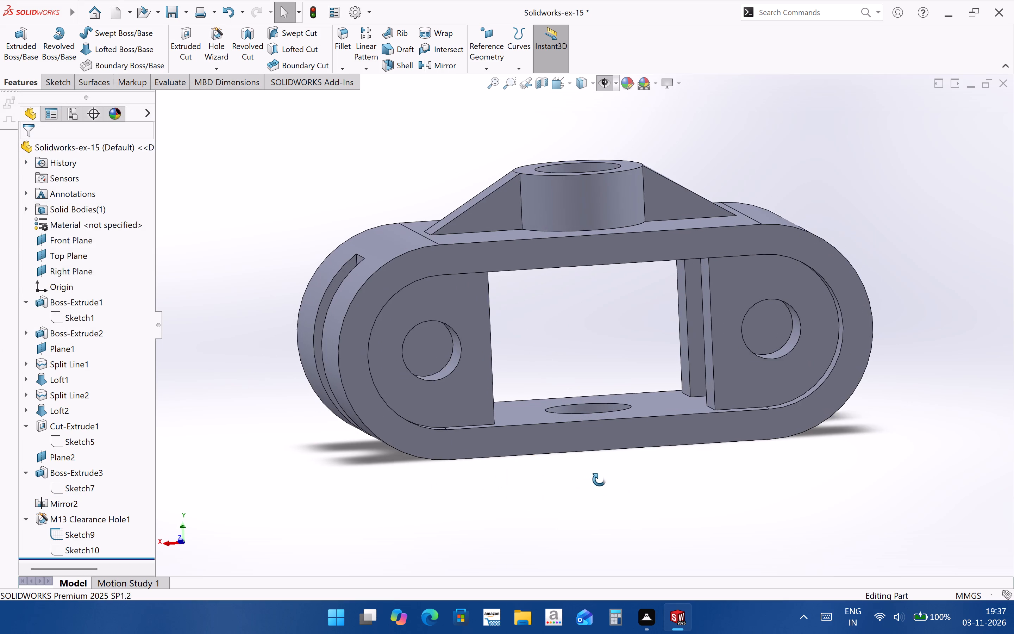
middle_drag(599, 480, 594, 465)
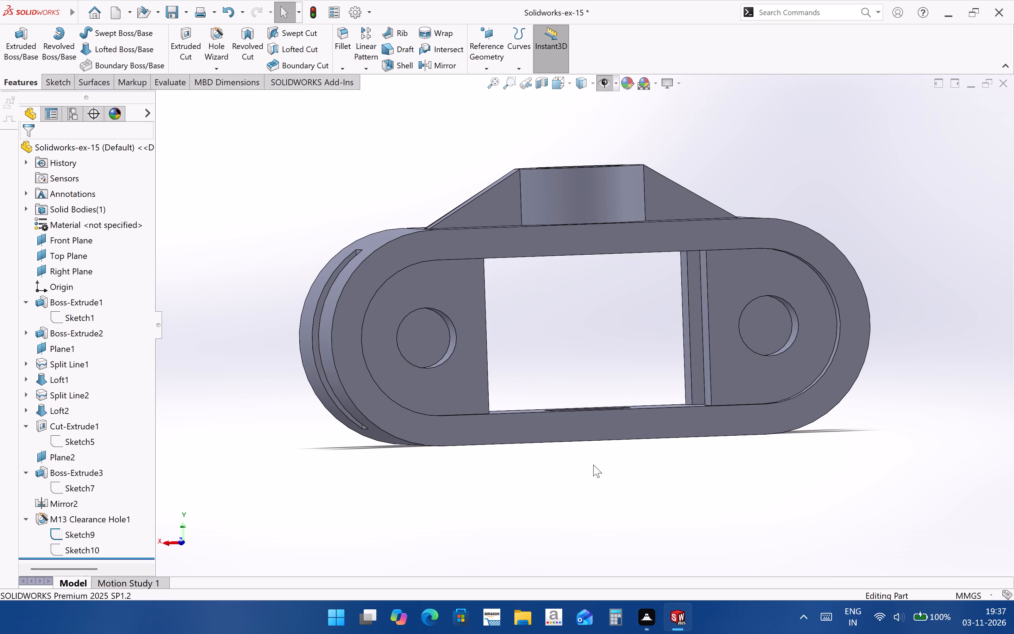
middle_drag(501, 394, 492, 394)
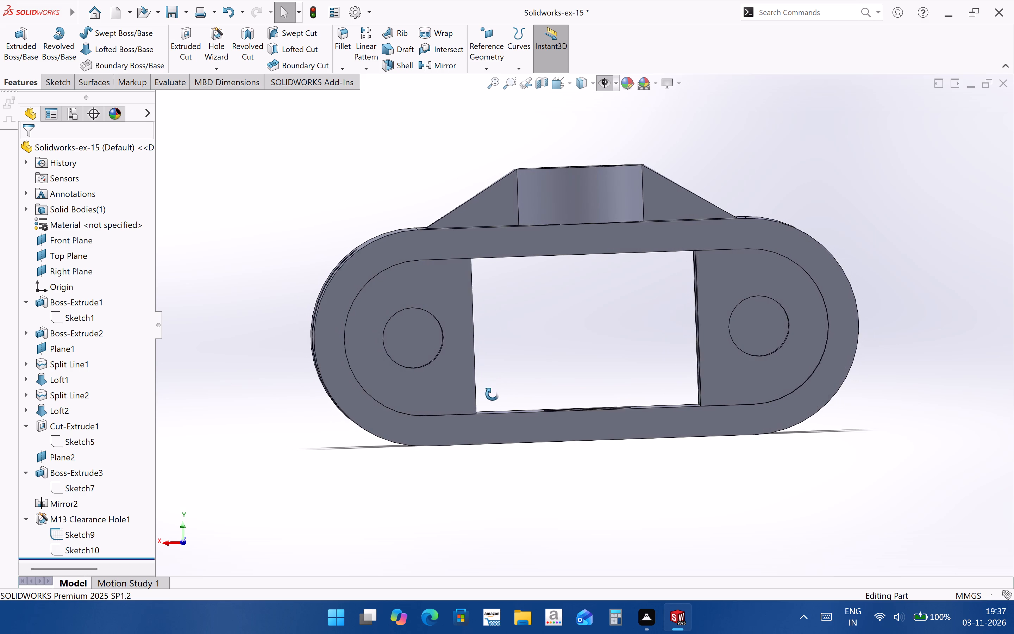
middle_drag(492, 394, 456, 404)
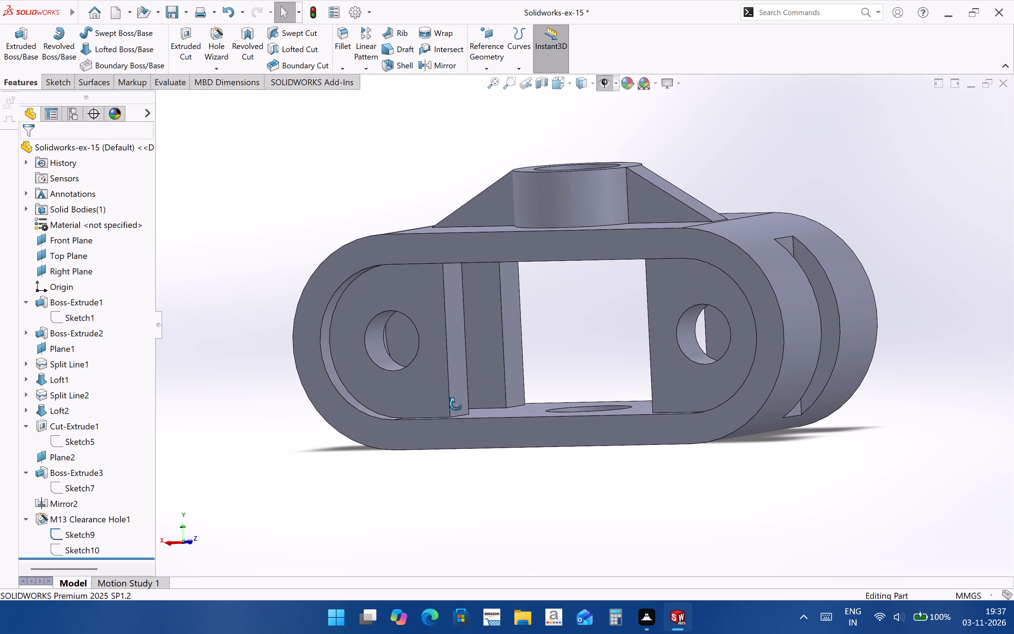
middle_drag(456, 404, 464, 404)
click(68, 535)
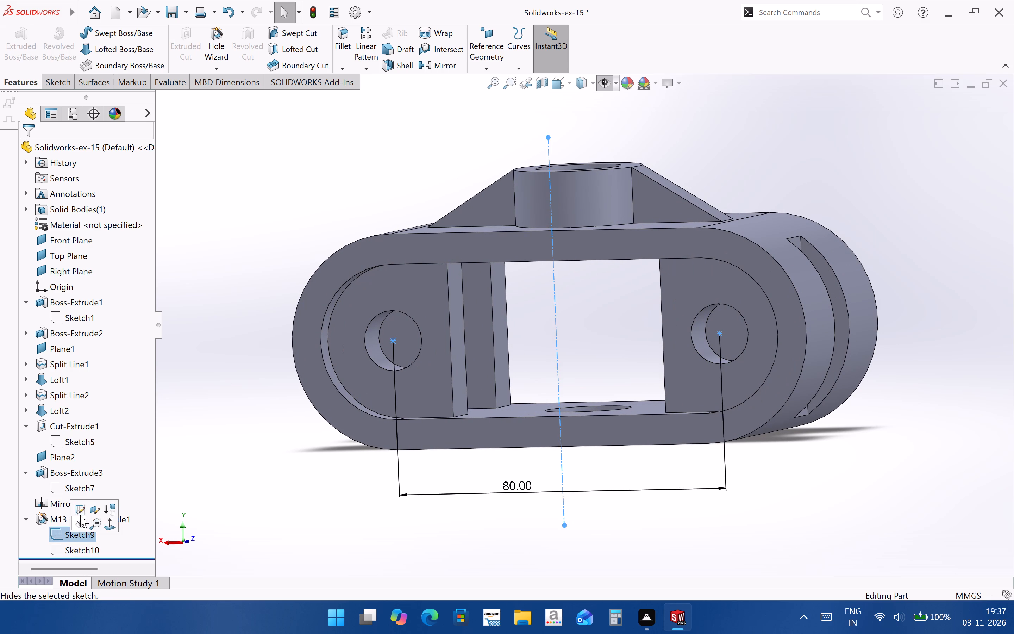
click(81, 509)
double_click(549, 484)
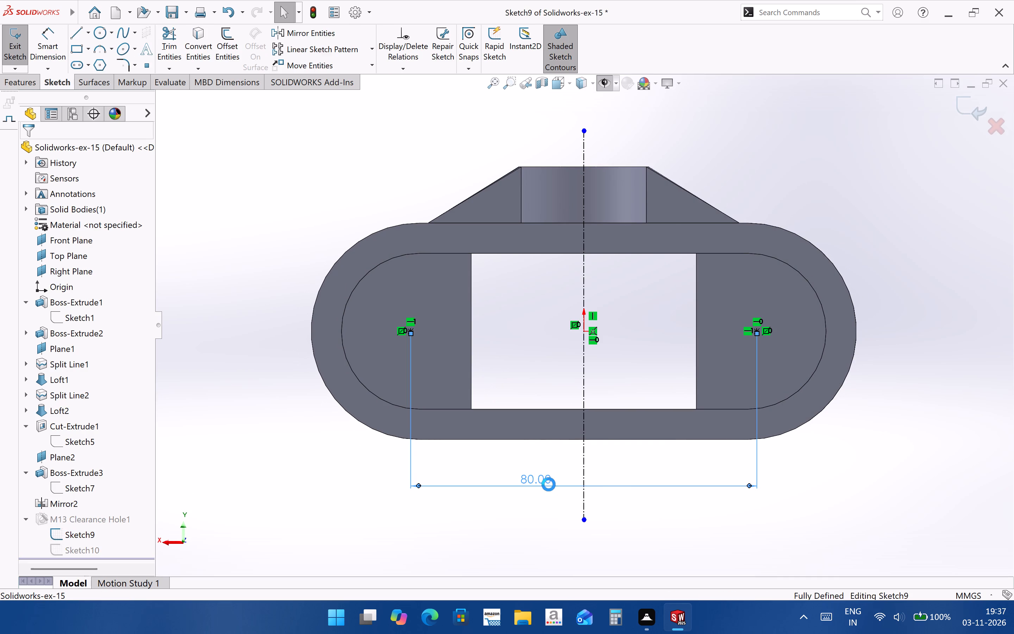
click(548, 503)
key(shift+plus)
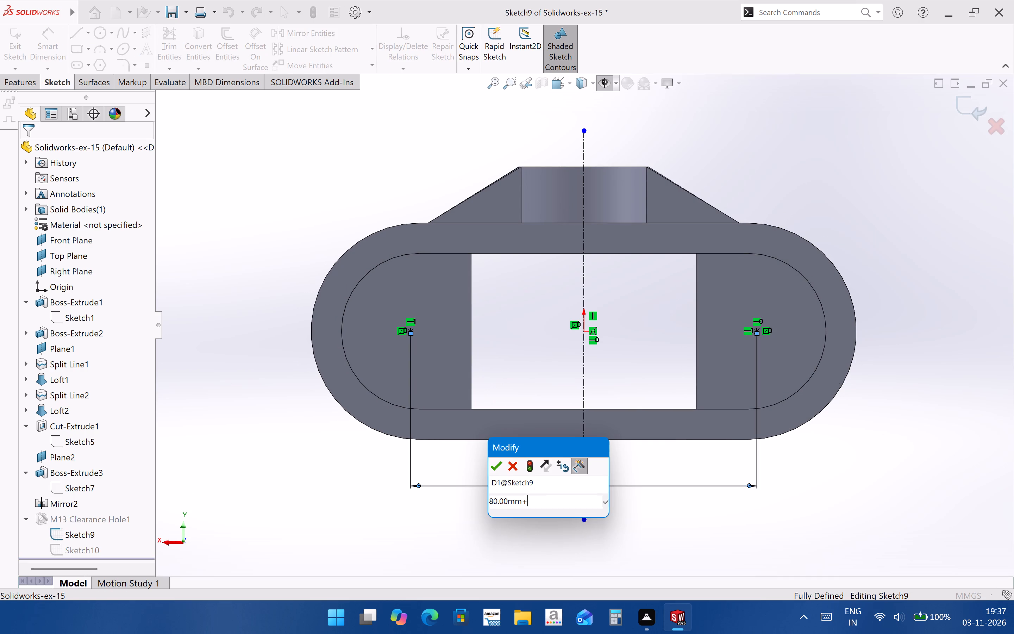
key(6)
key(Return)
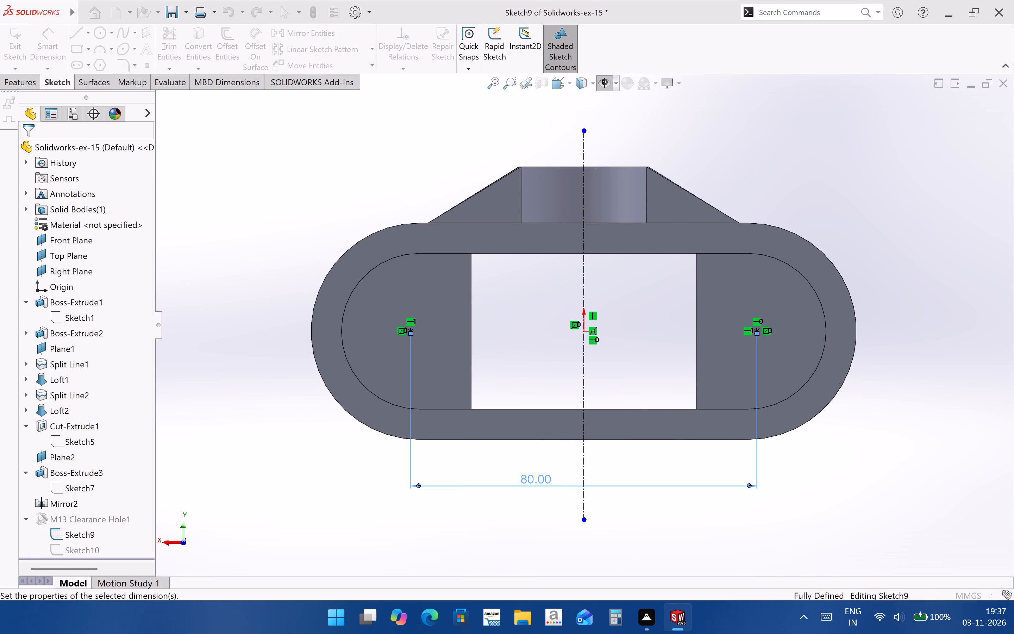
Set the spacing between the two clearance holes to 74 mm and exit the sketch.
click(533, 470)
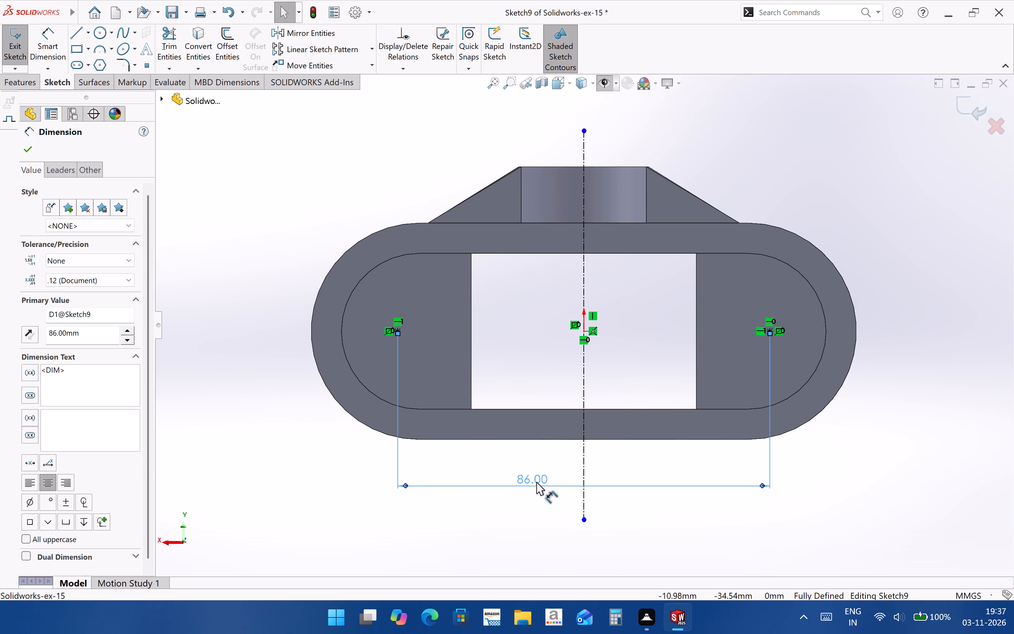
double_click(536, 482)
text(74)
key(Return)
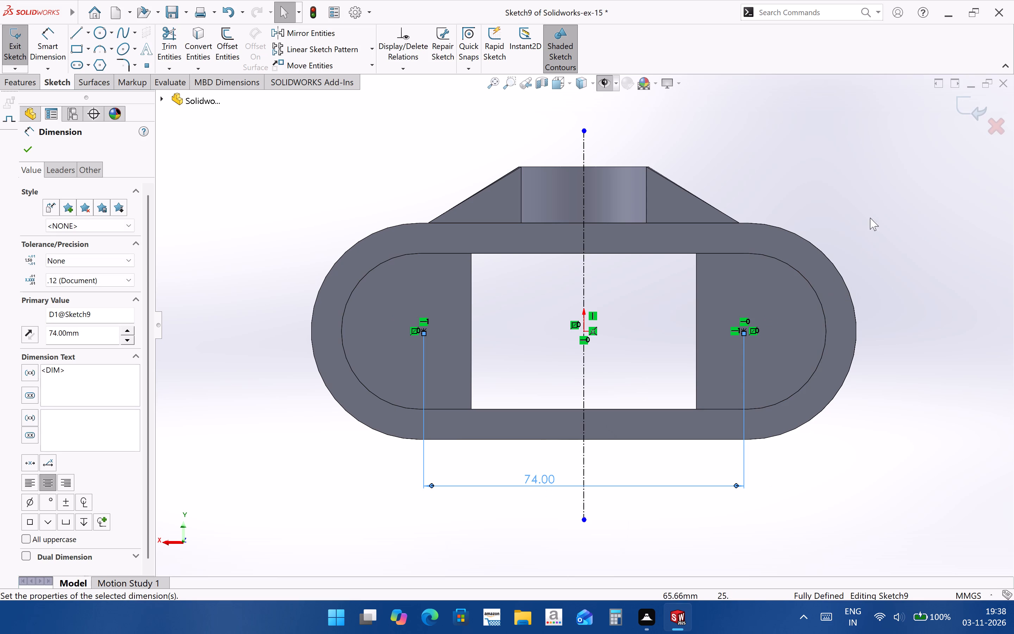
click(964, 108)
click(947, 303)
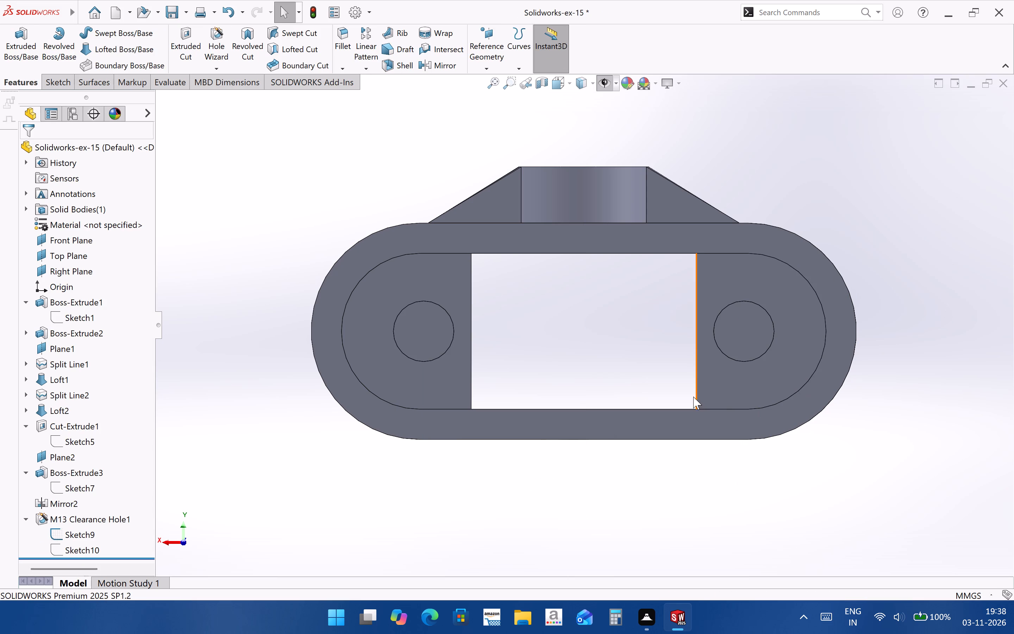
Measure the minimum distance from the other clearance hole to the flat inner face of its end boss.
middle_drag(689, 401, 713, 430)
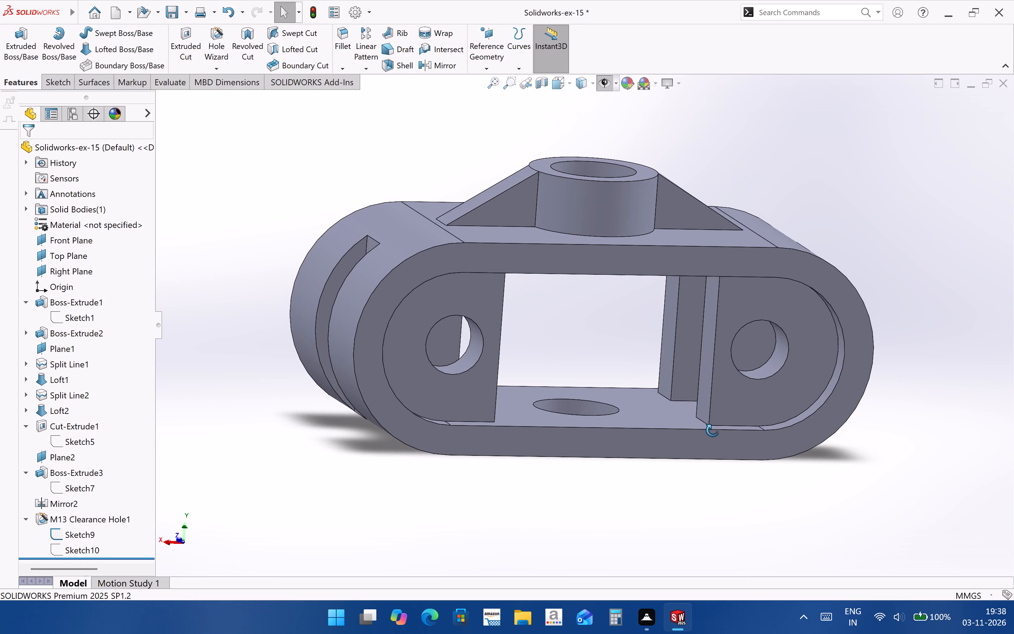
middle_drag(713, 430, 663, 426)
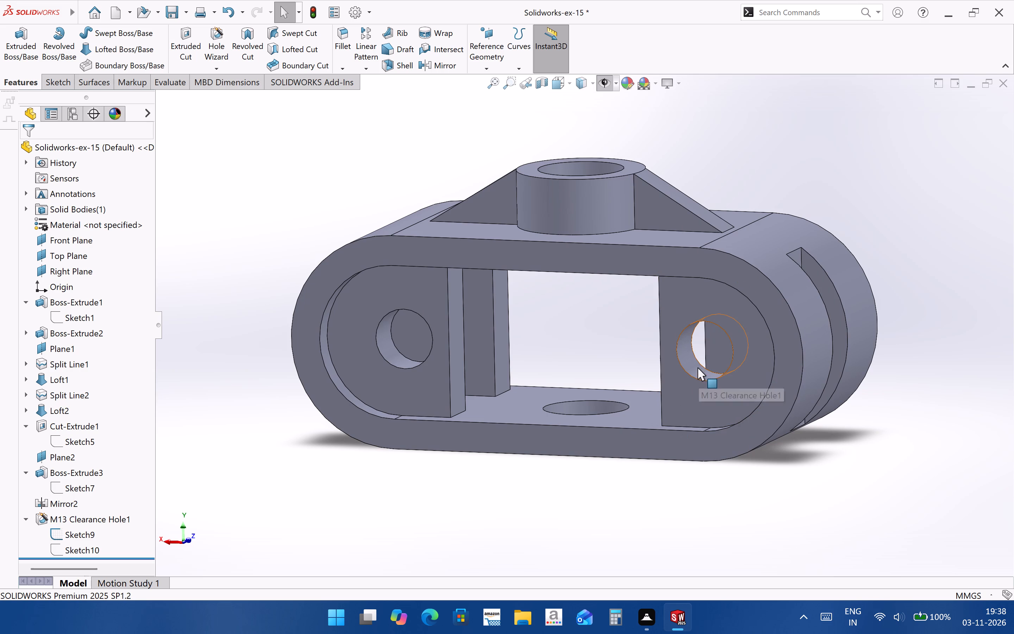
click(697, 367)
middle_drag(686, 388, 736, 388)
ctrl+click(705, 392)
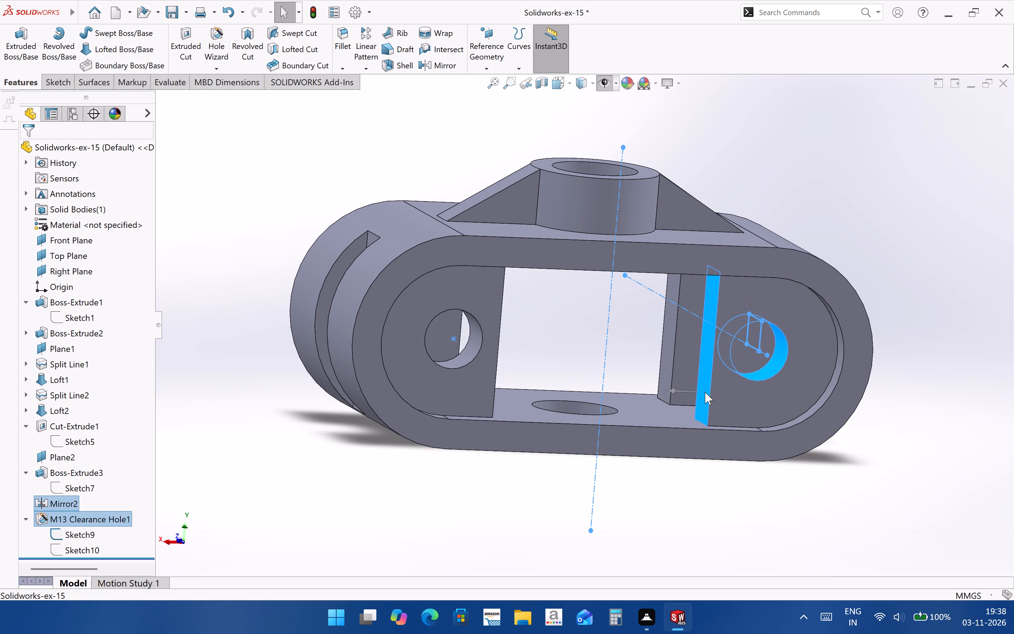
key(m)
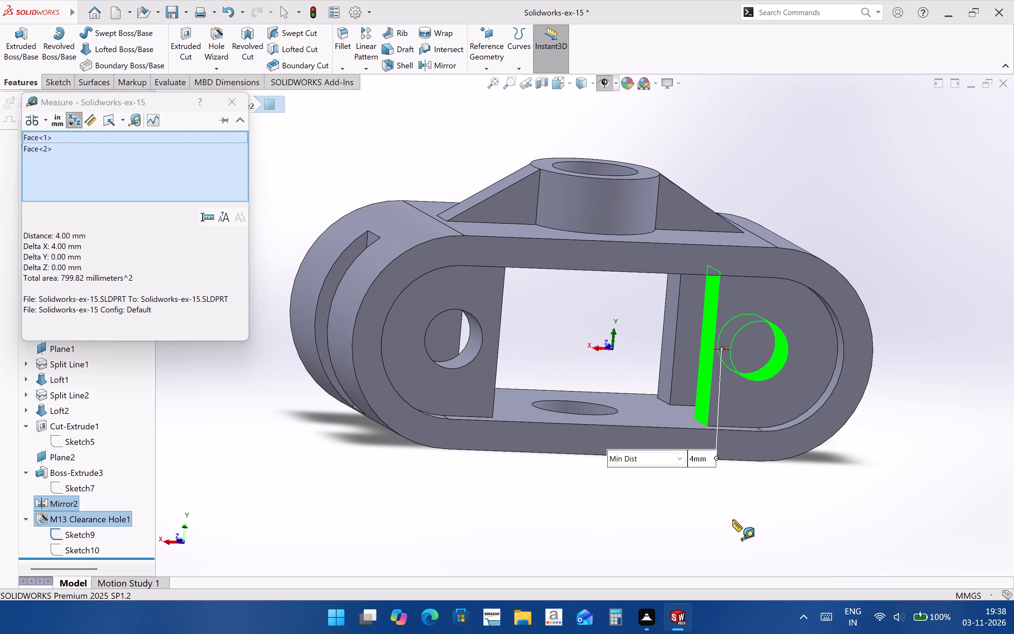
click(237, 104)
click(609, 524)
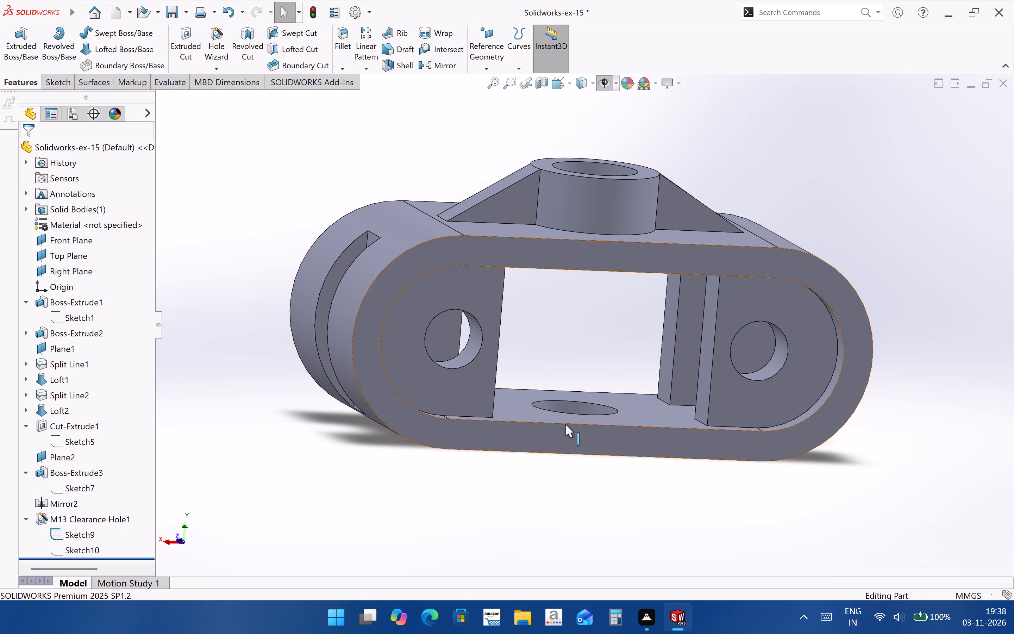
Examine the bracket's end bosses, clearance holes and slotted ends from several angles.
middle_drag(562, 418, 527, 400)
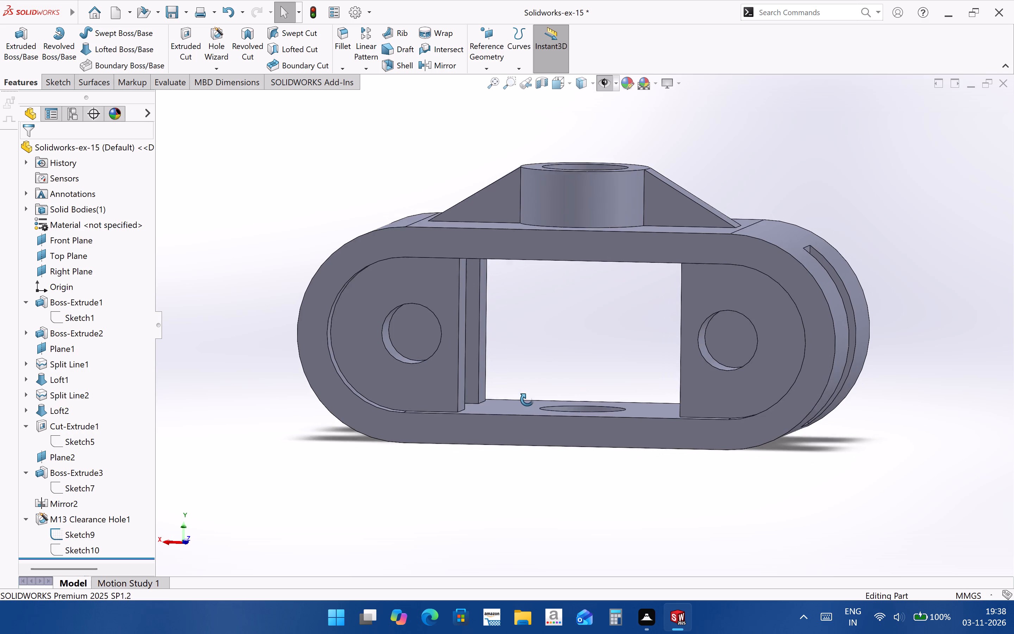
middle_drag(527, 400, 543, 425)
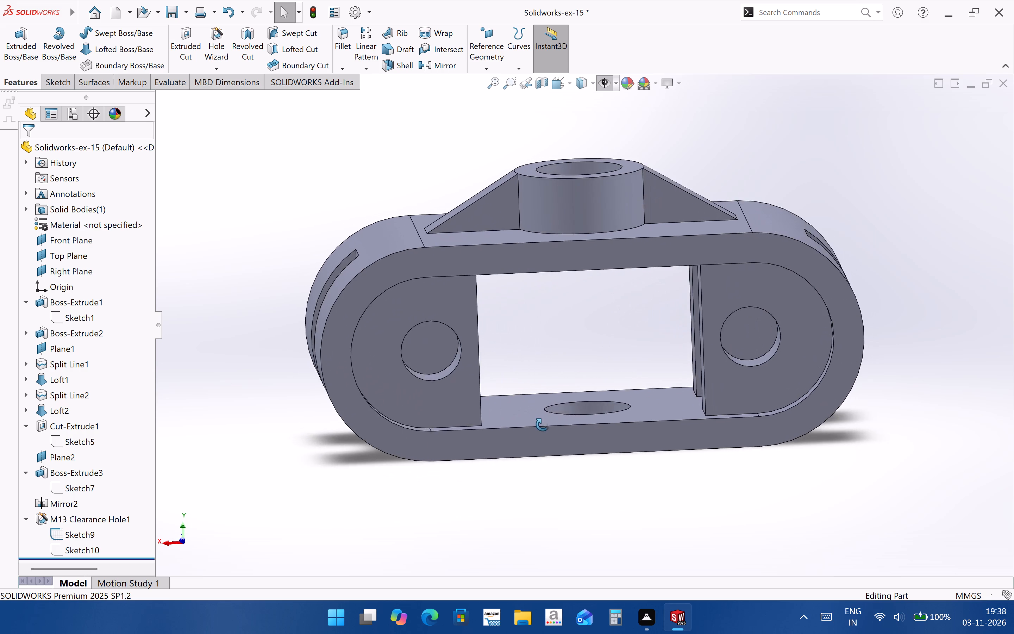
middle_drag(543, 425, 548, 447)
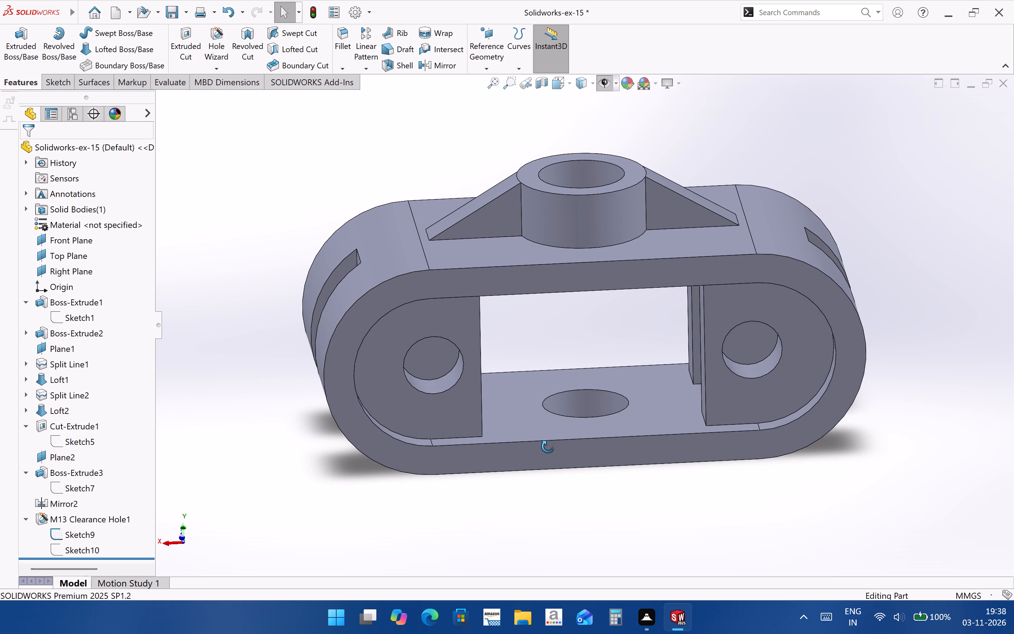
middle_drag(548, 447, 546, 421)
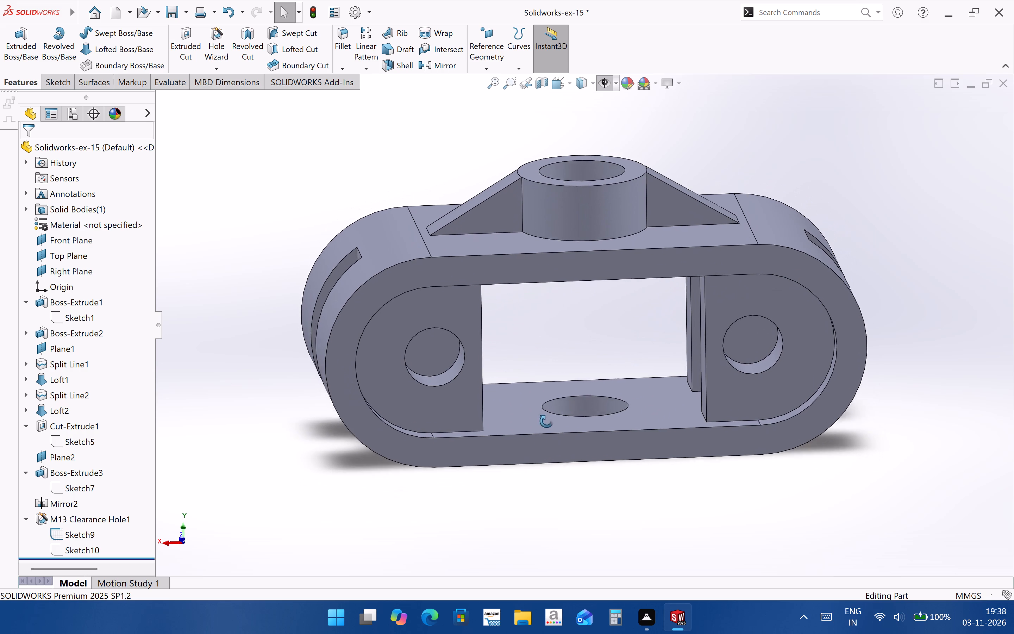
middle_drag(546, 421, 549, 389)
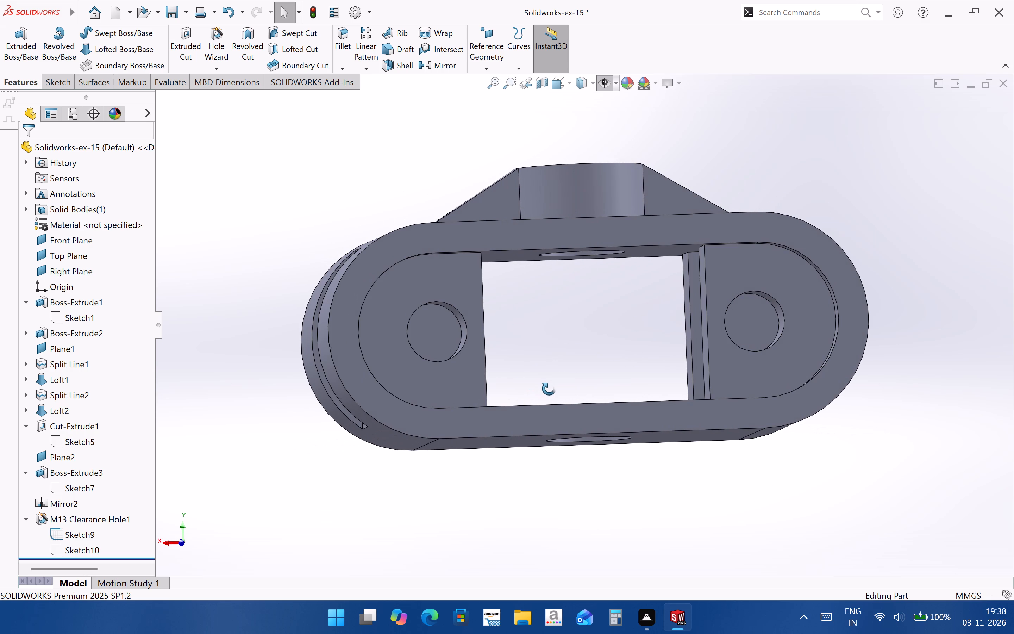
middle_drag(549, 389, 546, 389)
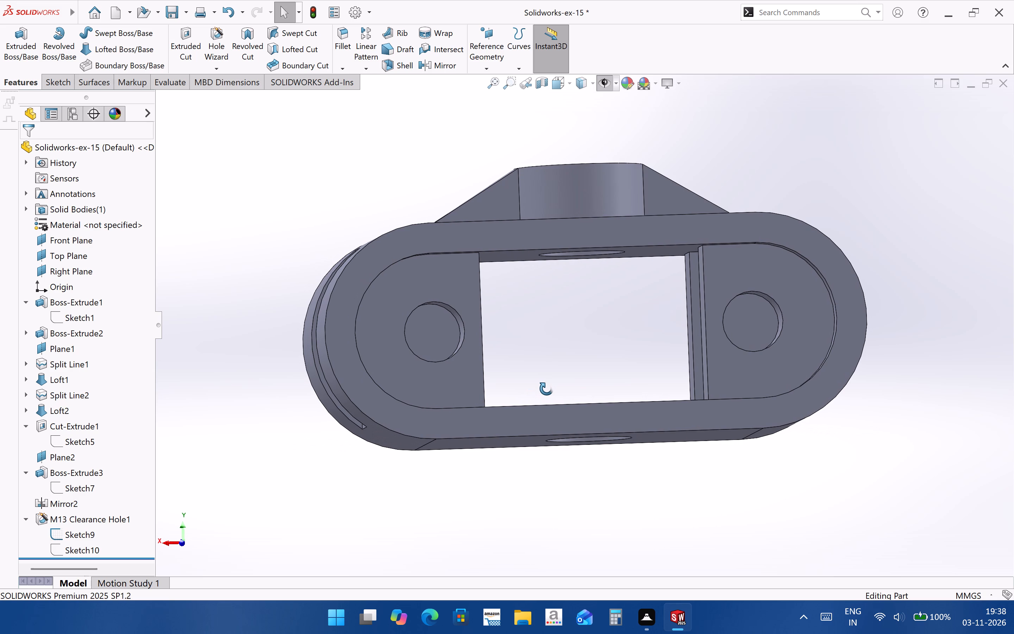
middle_drag(546, 389, 544, 389)
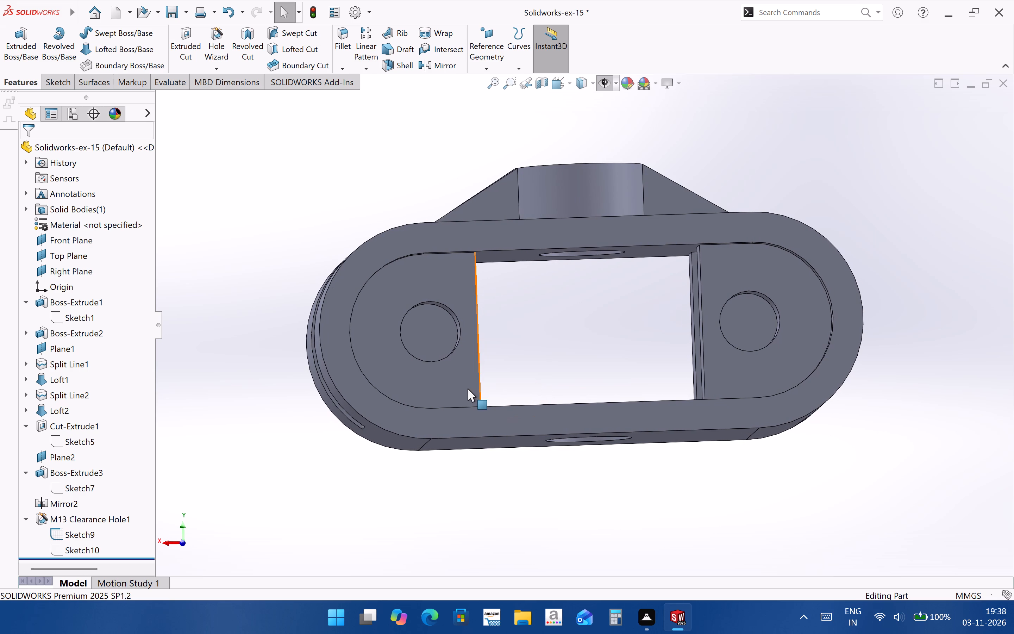
scroll(752, 443, up, 2)
middle_drag(662, 415, 487, 503)
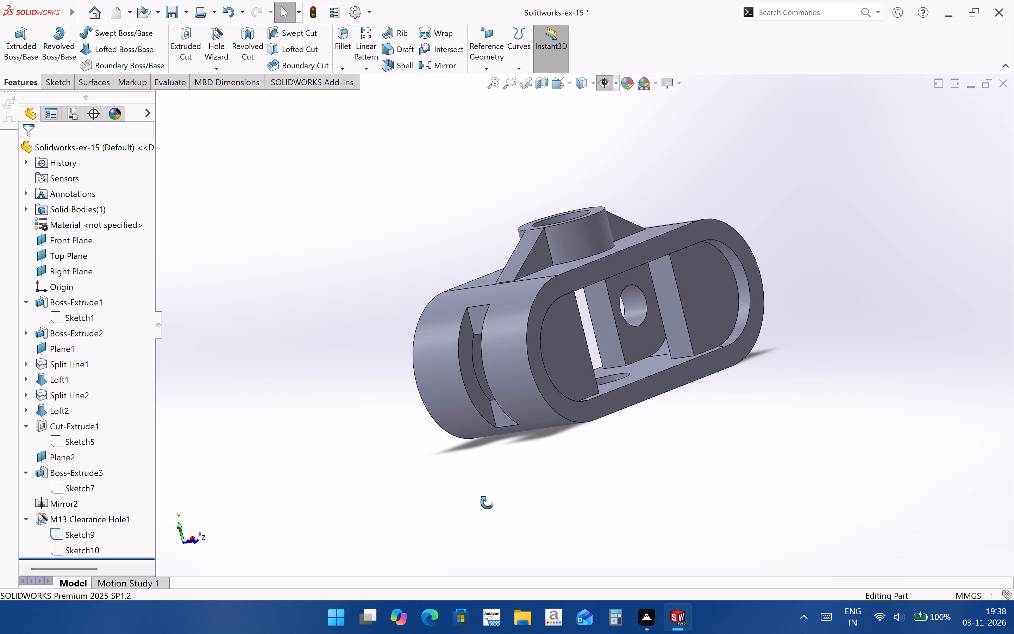
middle_drag(487, 503, 642, 450)
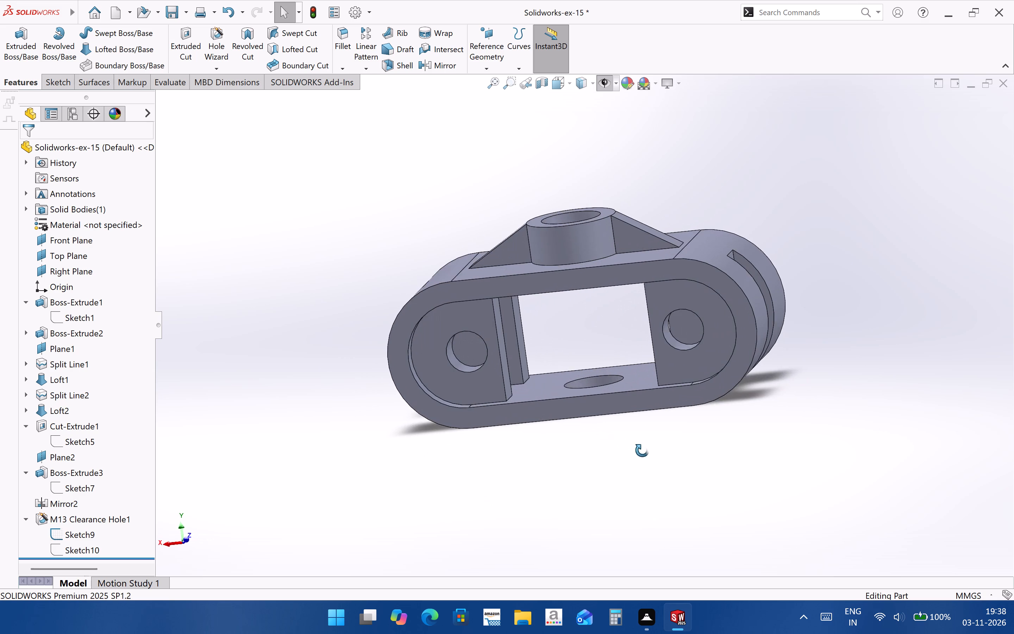
middle_drag(642, 450, 662, 428)
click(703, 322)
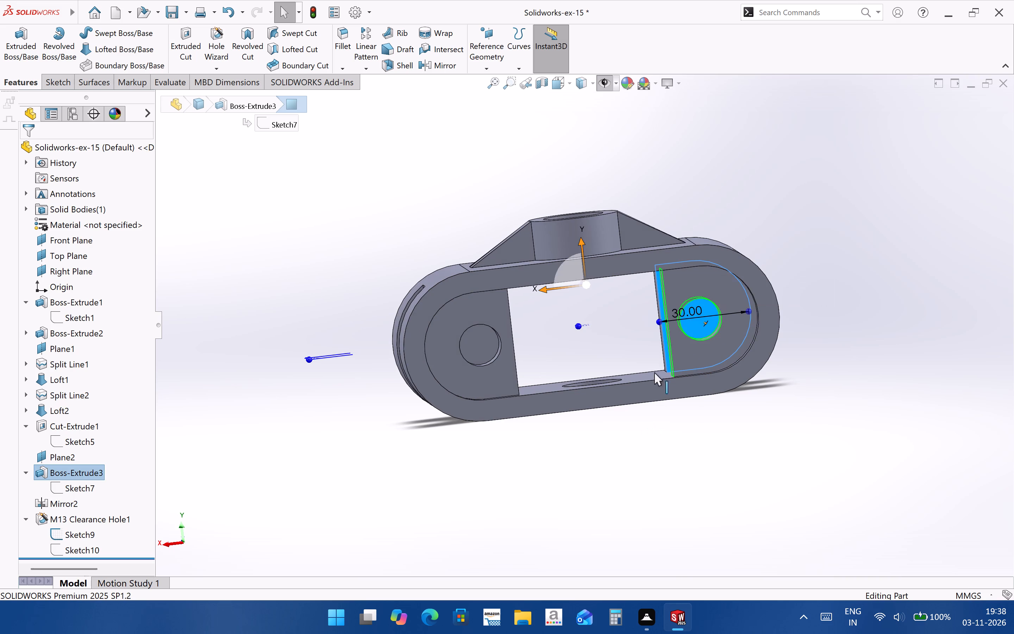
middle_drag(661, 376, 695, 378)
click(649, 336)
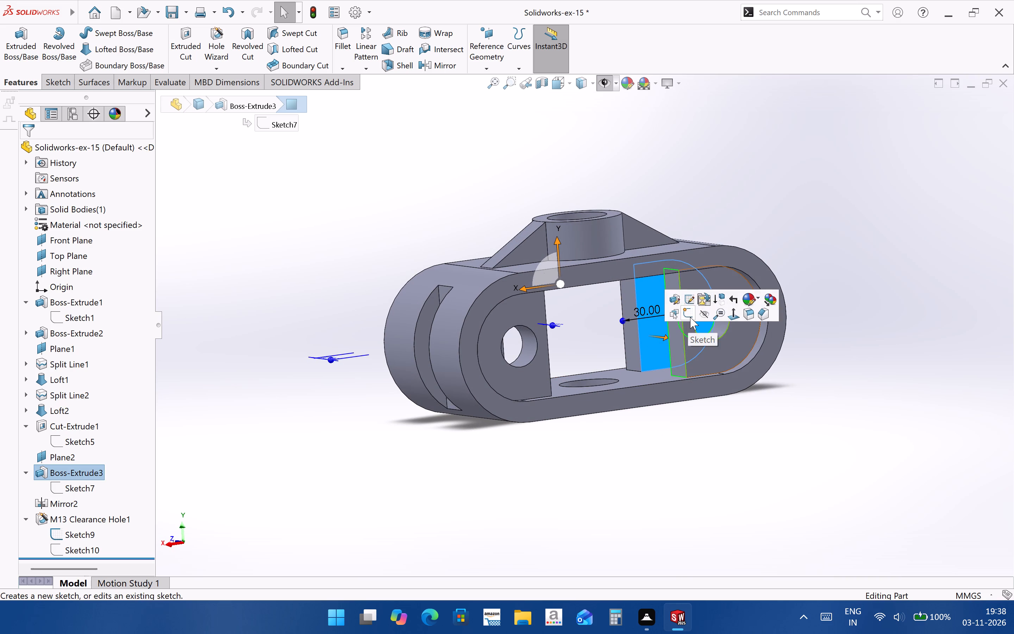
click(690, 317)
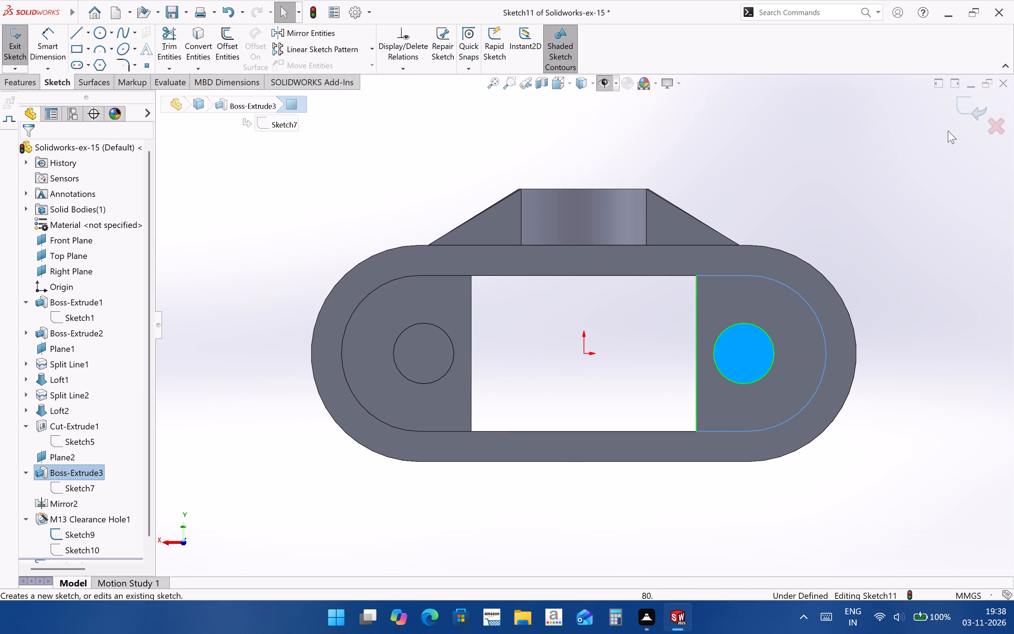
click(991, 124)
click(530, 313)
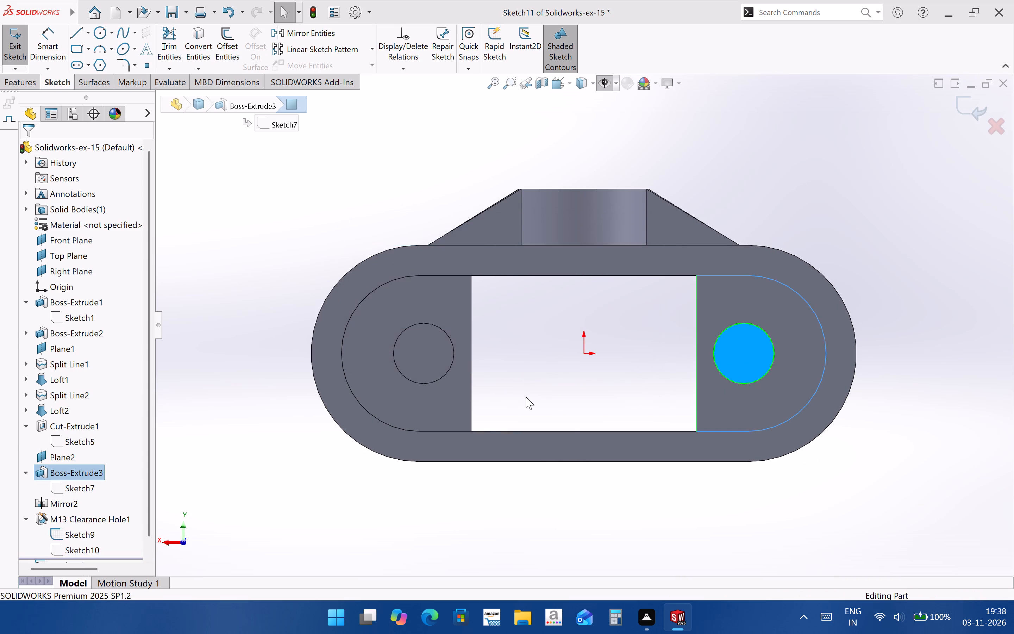
Set up a Hole Wizard ANSI Metric screw clearance hole, size M10, with a custom diameter of 12 mm.
middle_drag(535, 398, 553, 409)
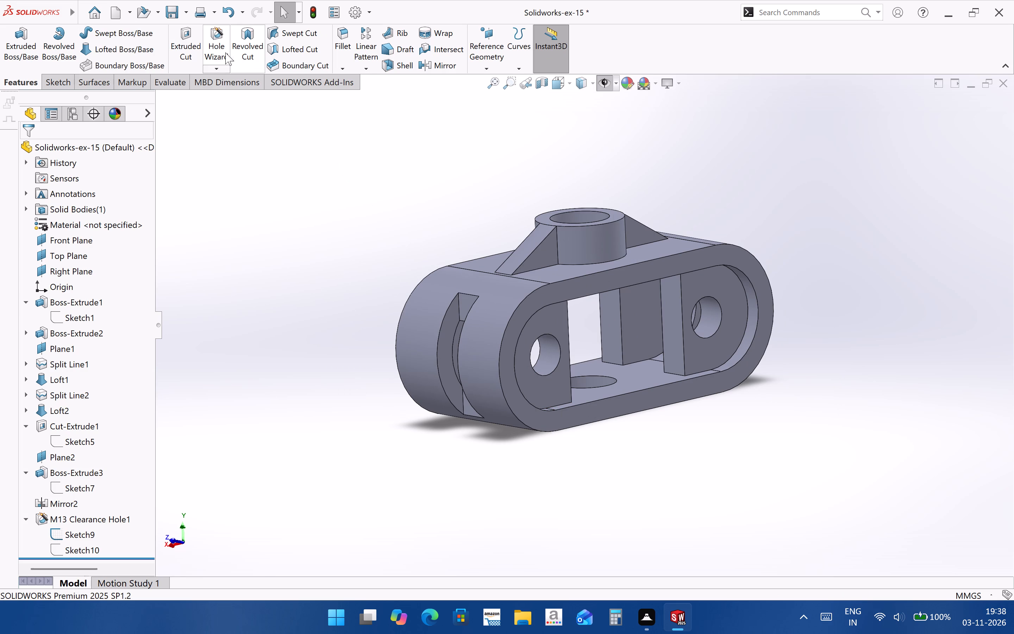
click(221, 51)
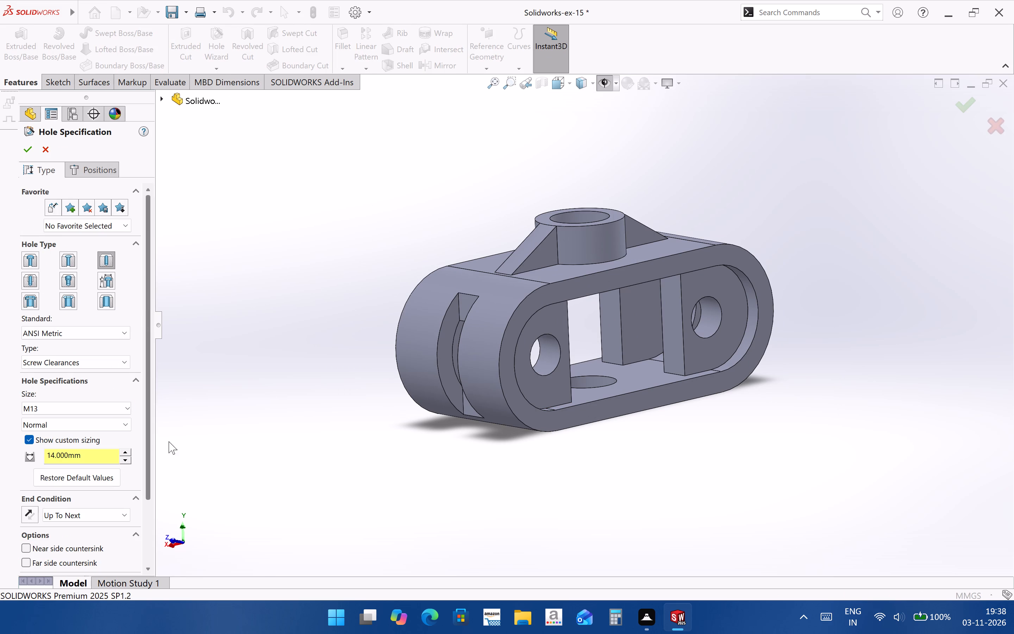
click(96, 413)
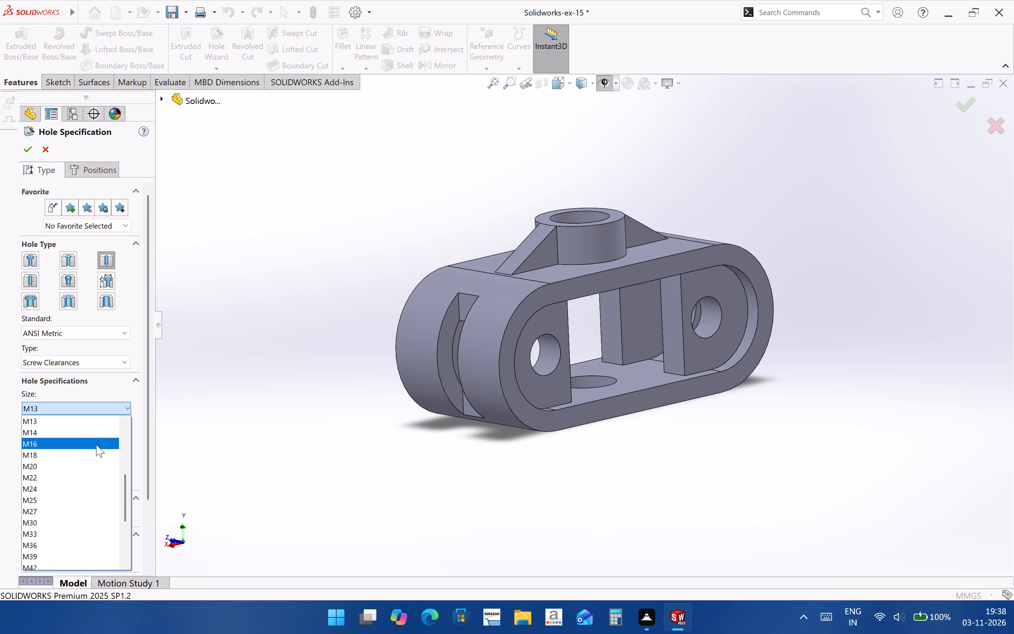
scroll(96, 445, up, 2)
click(90, 467)
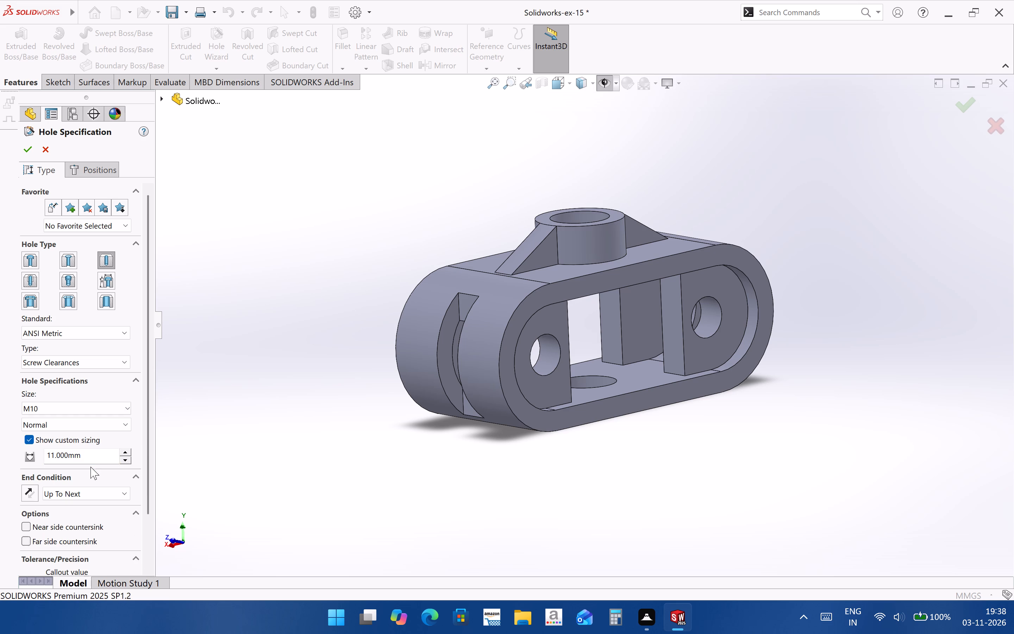
drag(91, 456, 10, 454)
text(12)
key(Return)
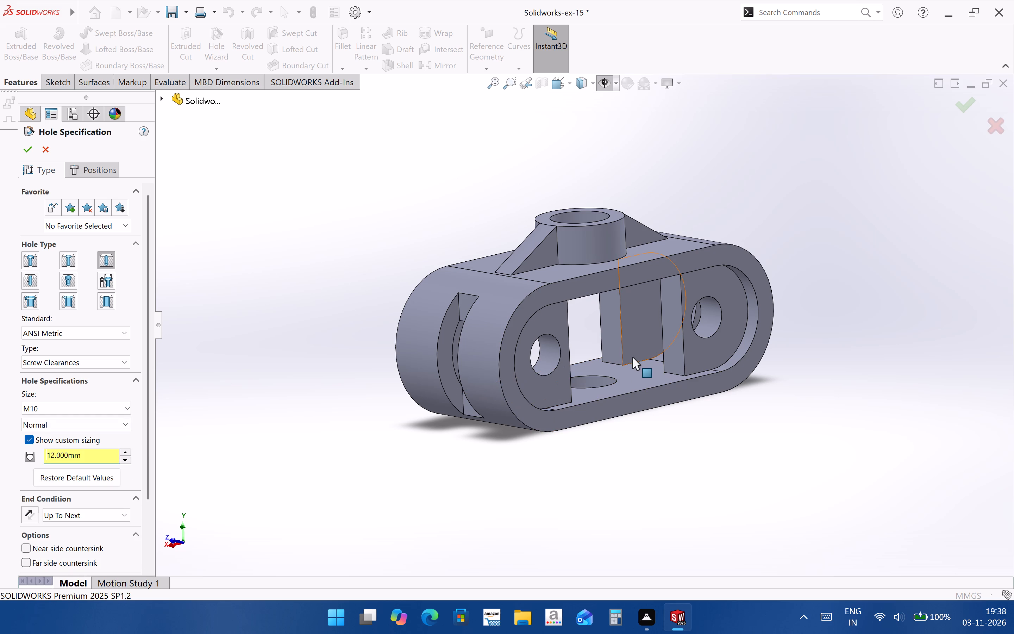
Position two 12 mm holes on the rear end bosses' inner face, concentric with the existing M13 clearance holes, and finish the feature.
scroll(556, 381, up, 1)
click(627, 320)
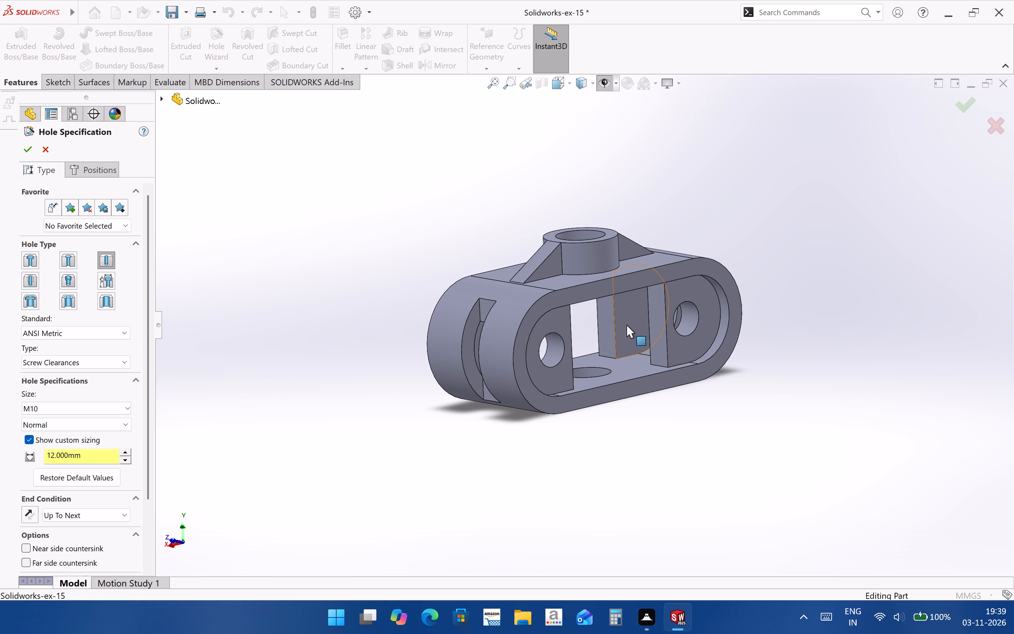
click(83, 170)
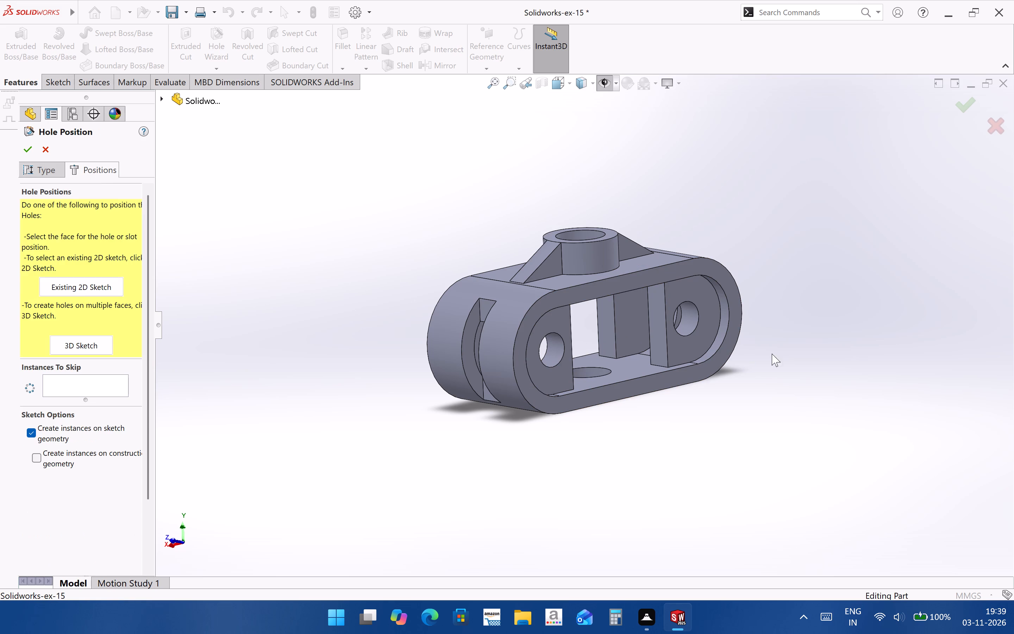
click(633, 317)
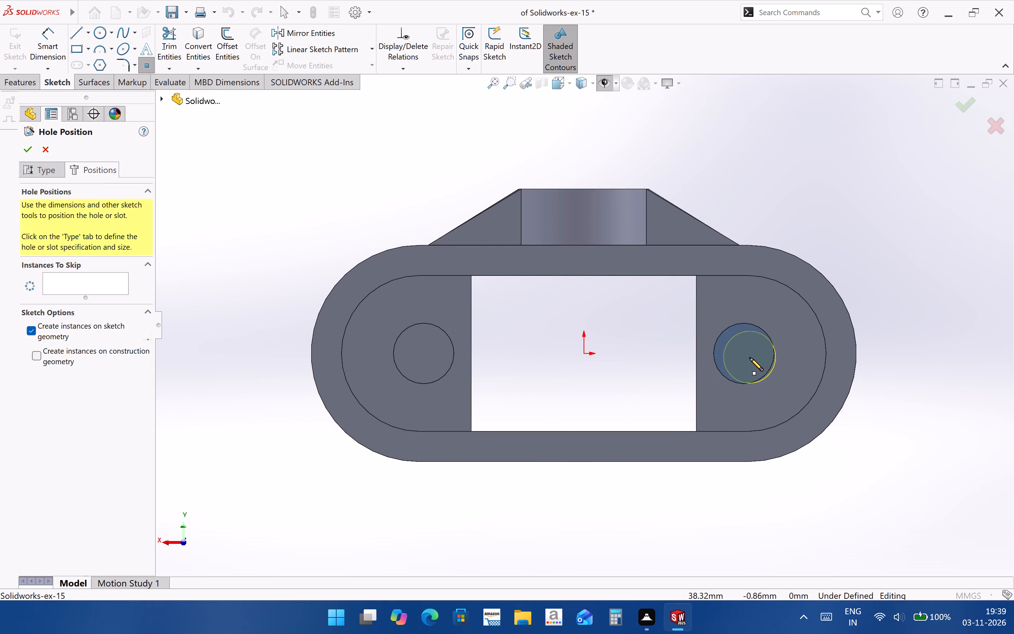
click(743, 355)
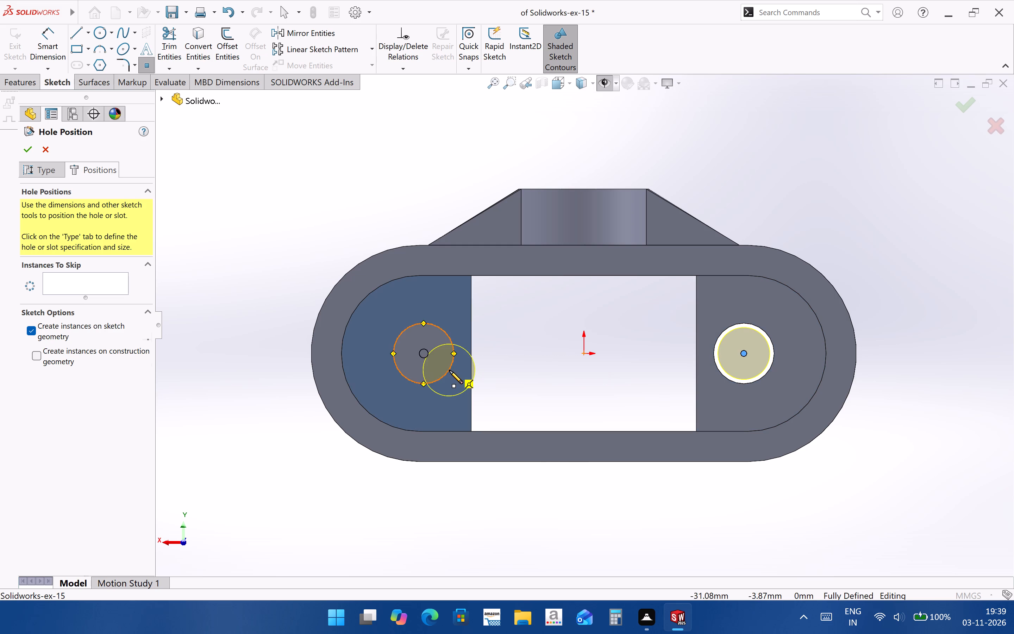
click(426, 354)
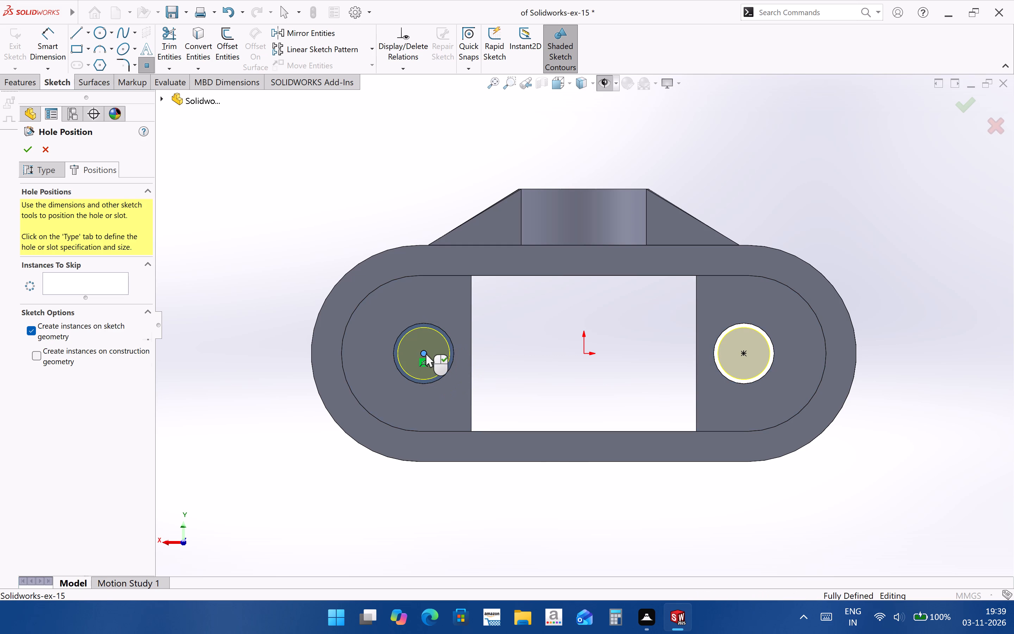
click(26, 150)
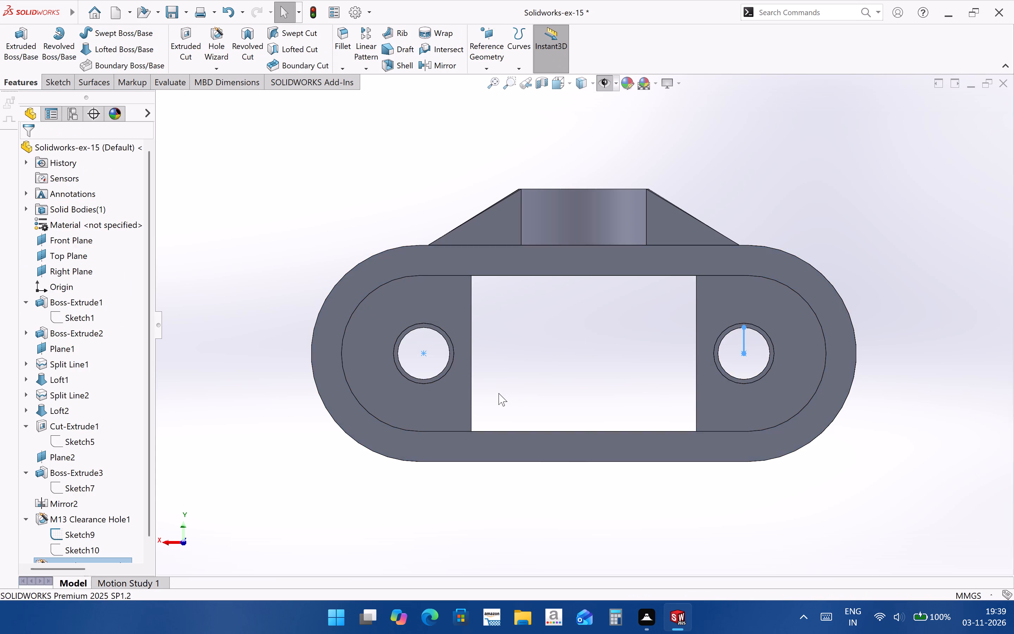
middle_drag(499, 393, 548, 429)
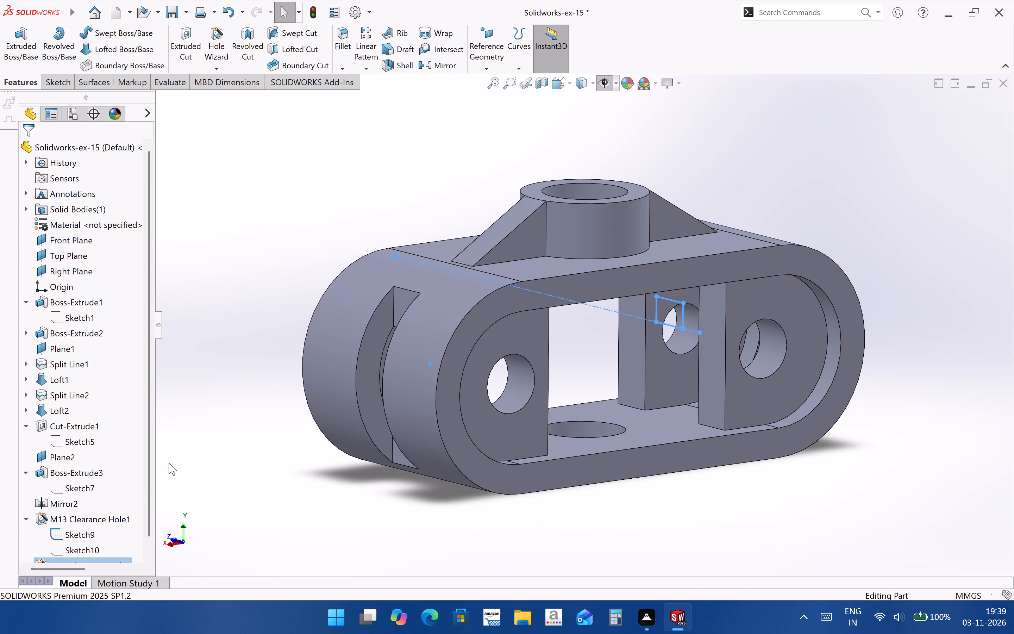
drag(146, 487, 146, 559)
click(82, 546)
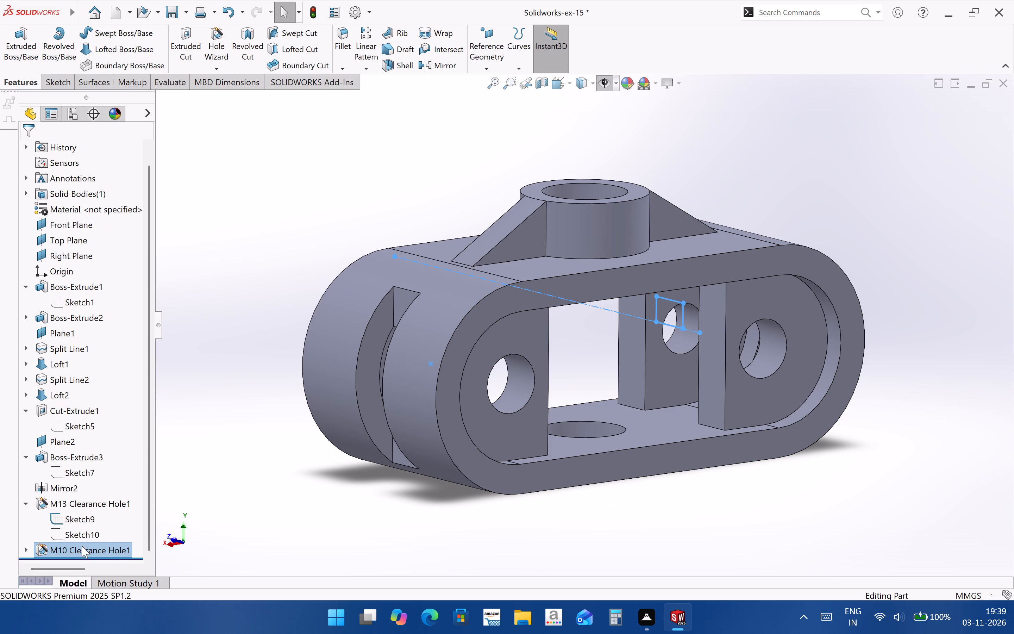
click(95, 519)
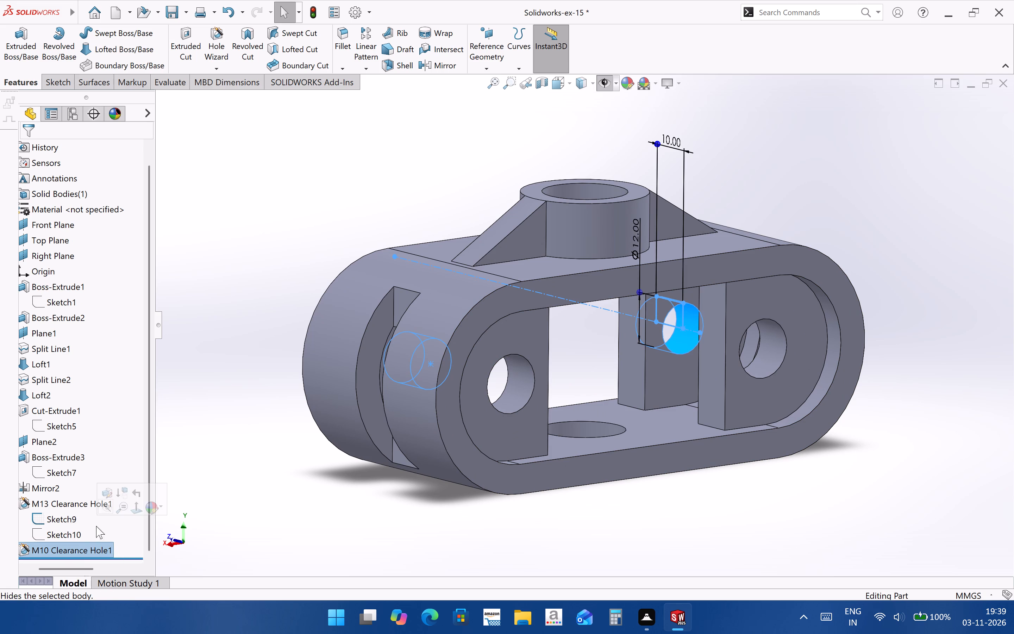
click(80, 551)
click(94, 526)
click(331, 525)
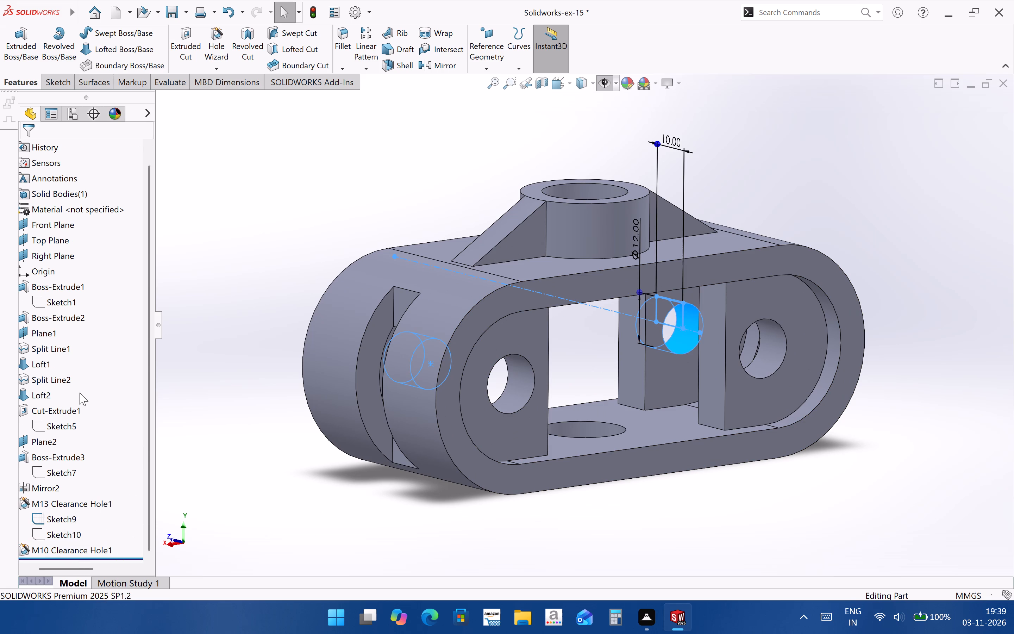
Edit the M10 clearance hole feature to use a Blind end condition with a depth of 5 mm.
drag(150, 441, 148, 539)
click(93, 544)
click(99, 520)
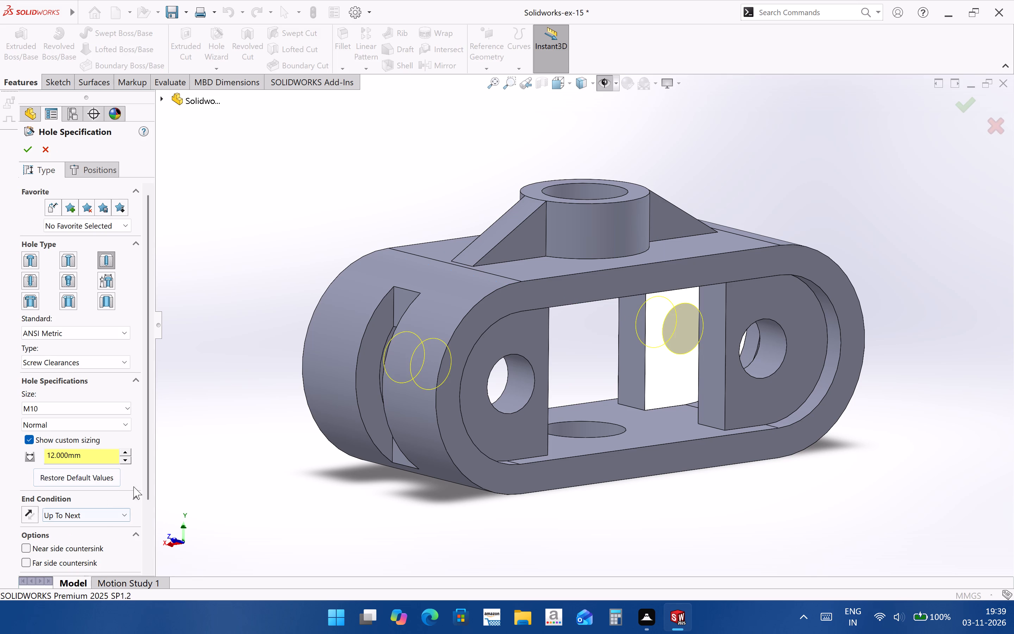
drag(148, 476, 149, 546)
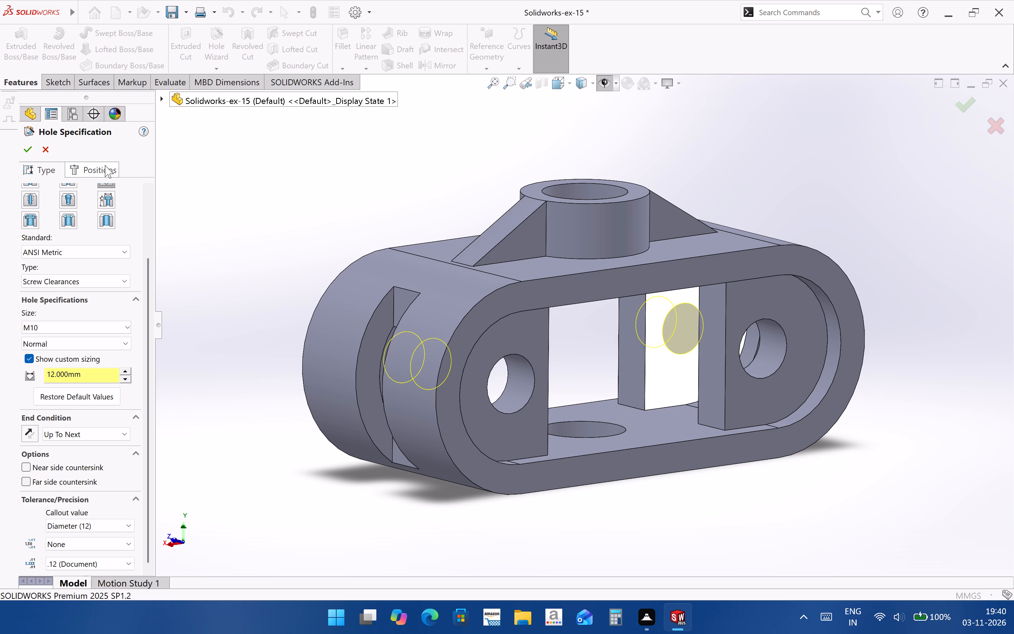
drag(144, 430, 145, 466)
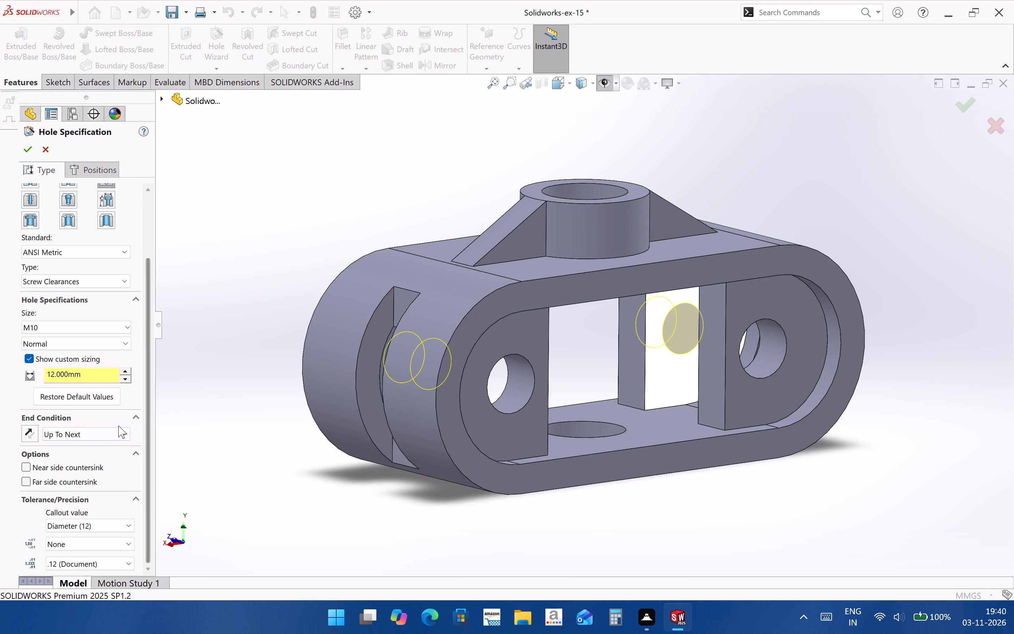
click(118, 425)
click(118, 430)
click(105, 448)
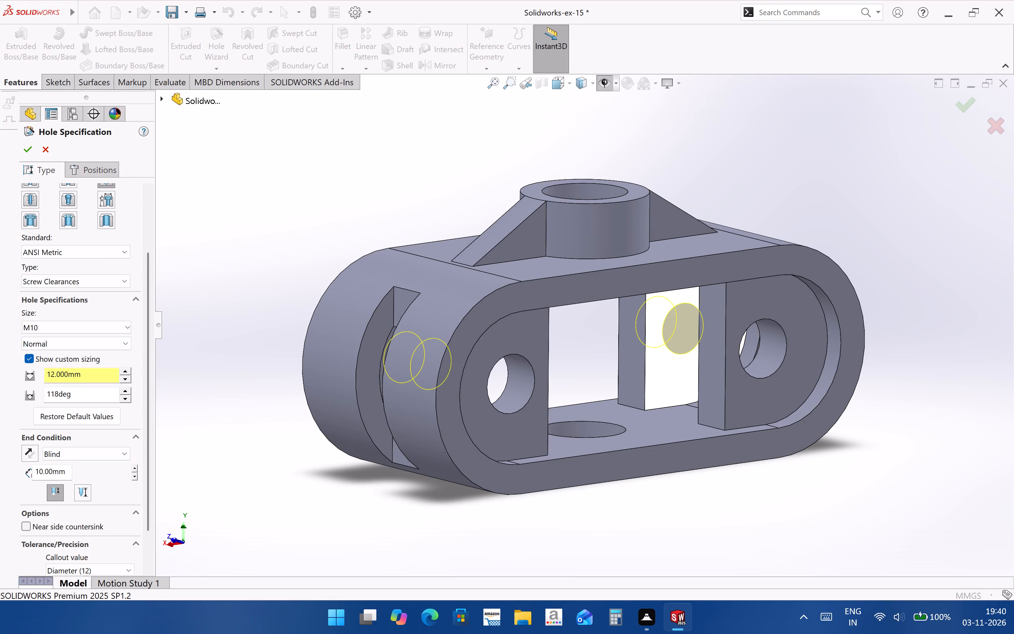
drag(65, 474, 4, 475)
key(5)
key(Return)
click(31, 153)
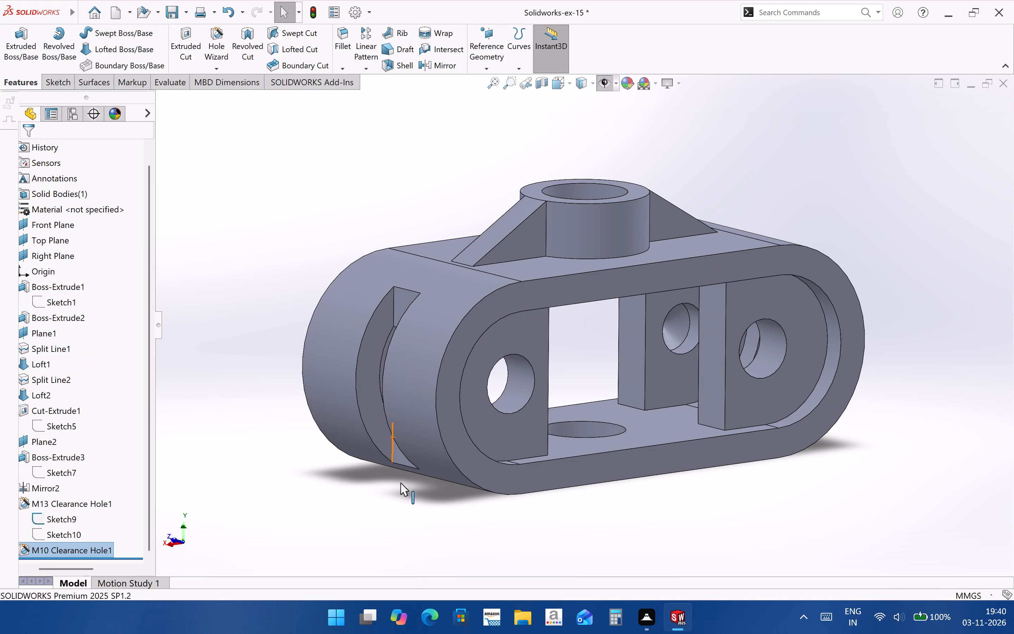
Change the M10 clearance hole feature to the legacy hole type and accept it.
click(400, 495)
middle_drag(375, 457, 414, 459)
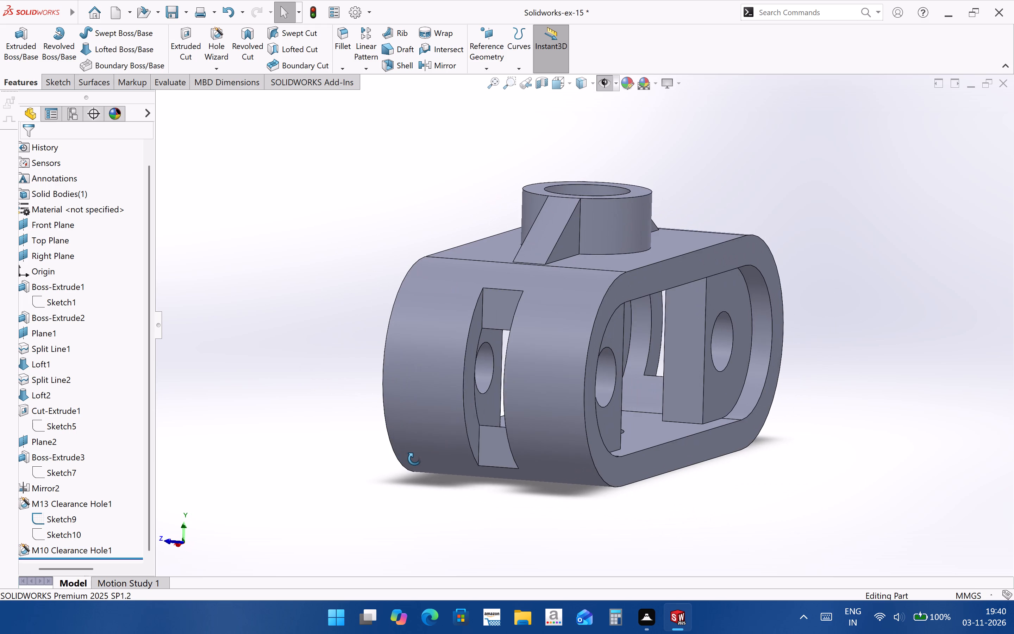
middle_drag(414, 459, 310, 481)
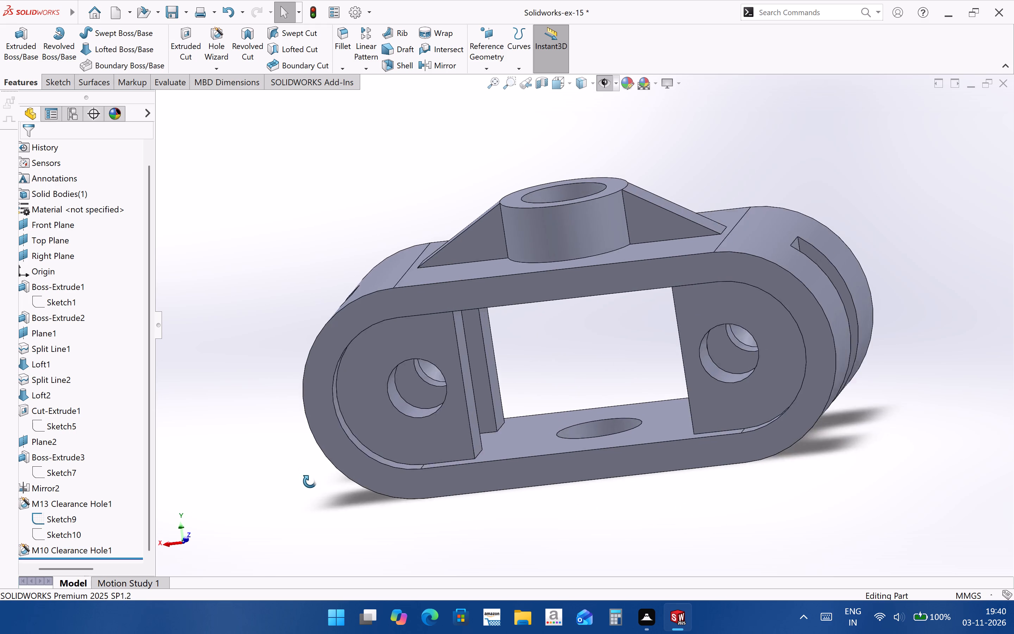
middle_drag(310, 481, 337, 478)
drag(148, 338, 157, 520)
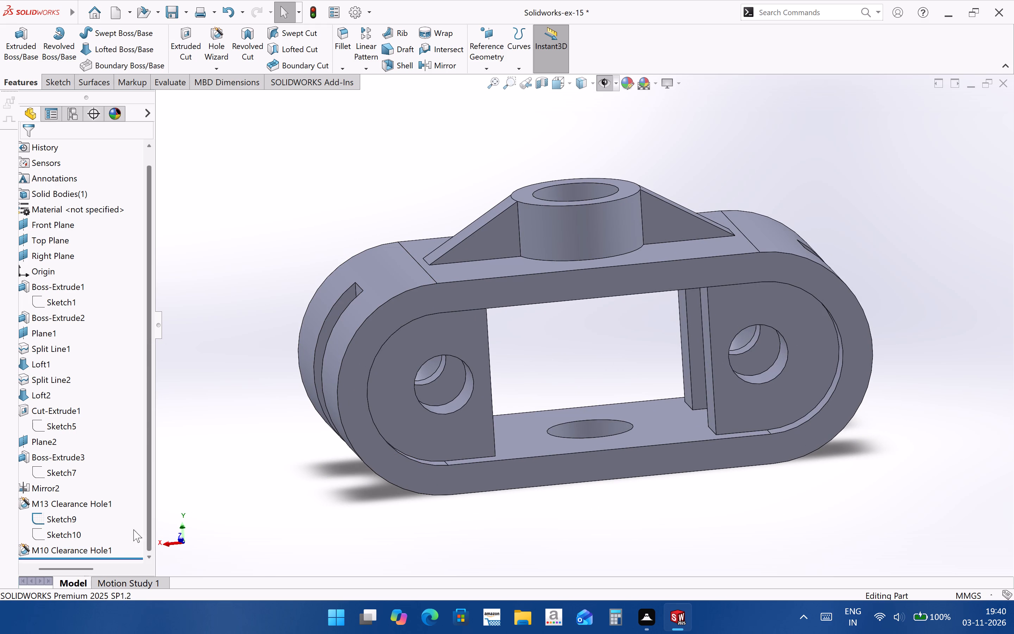
click(104, 545)
click(112, 523)
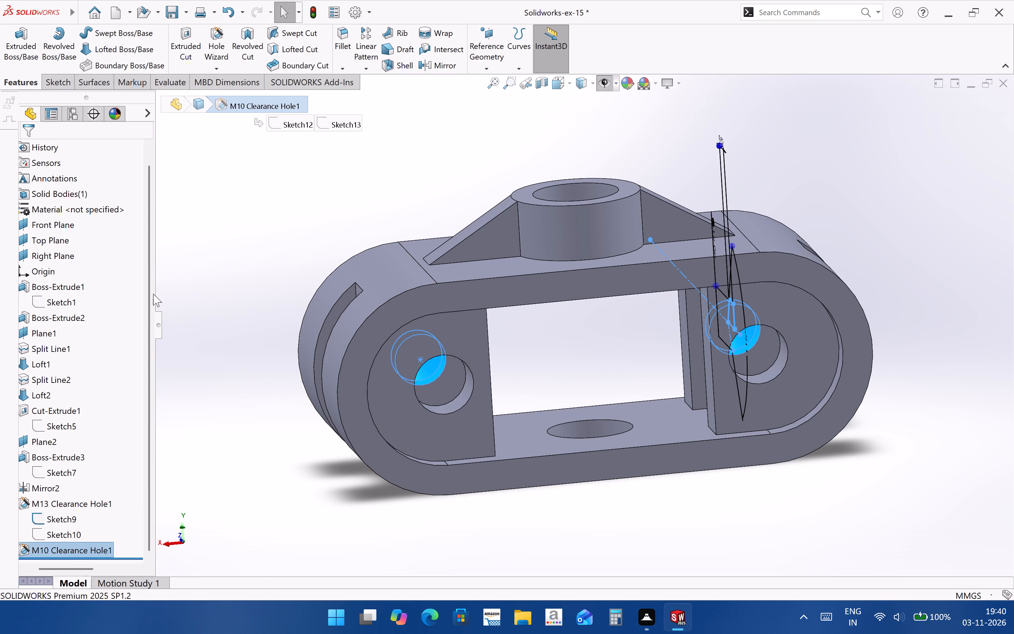
click(33, 258)
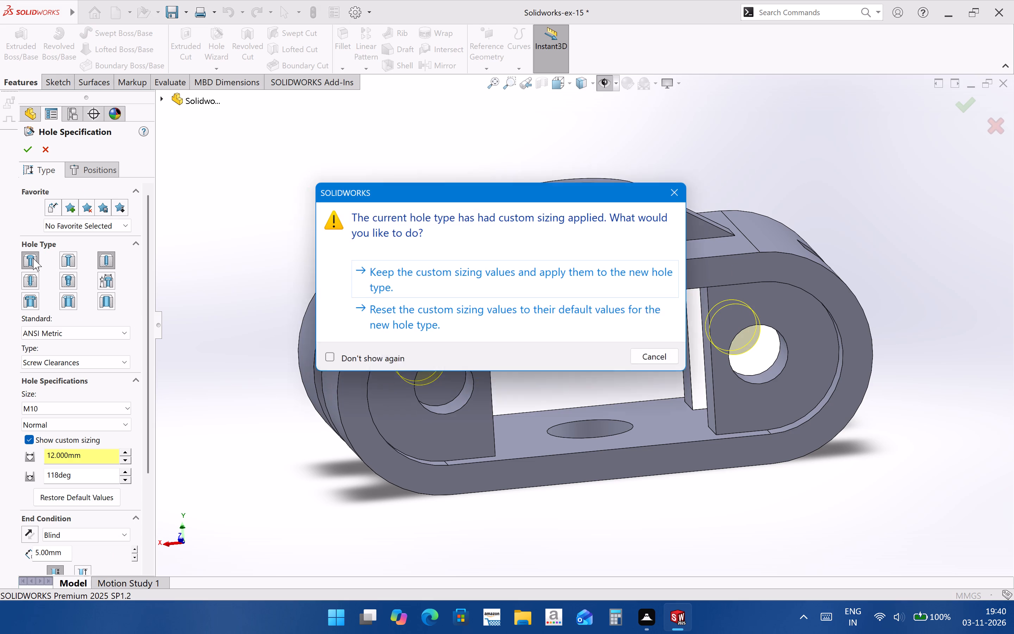
click(682, 189)
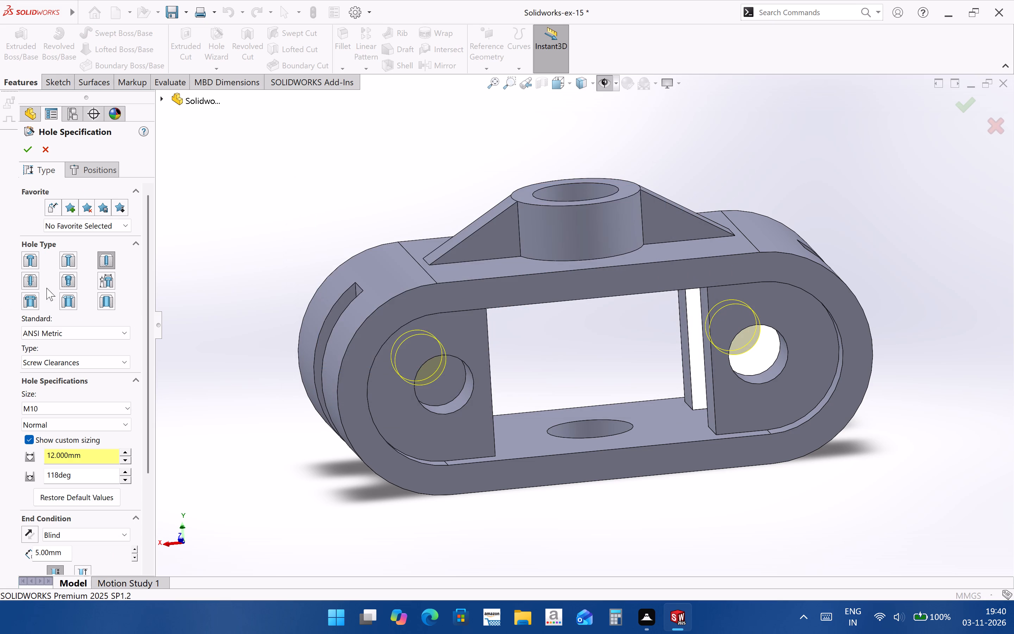
click(104, 280)
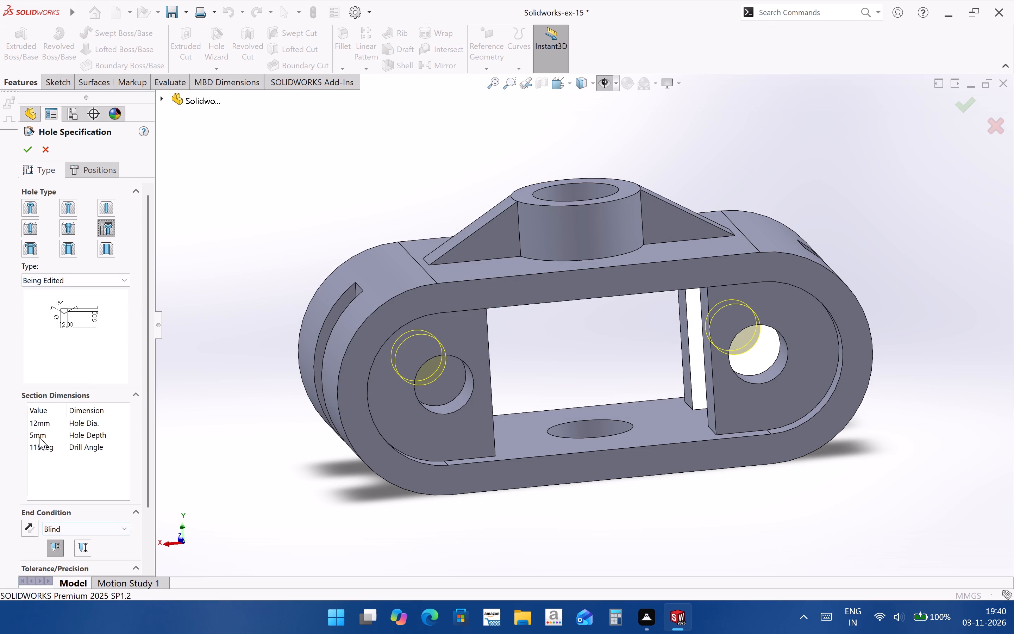
click(30, 153)
click(370, 492)
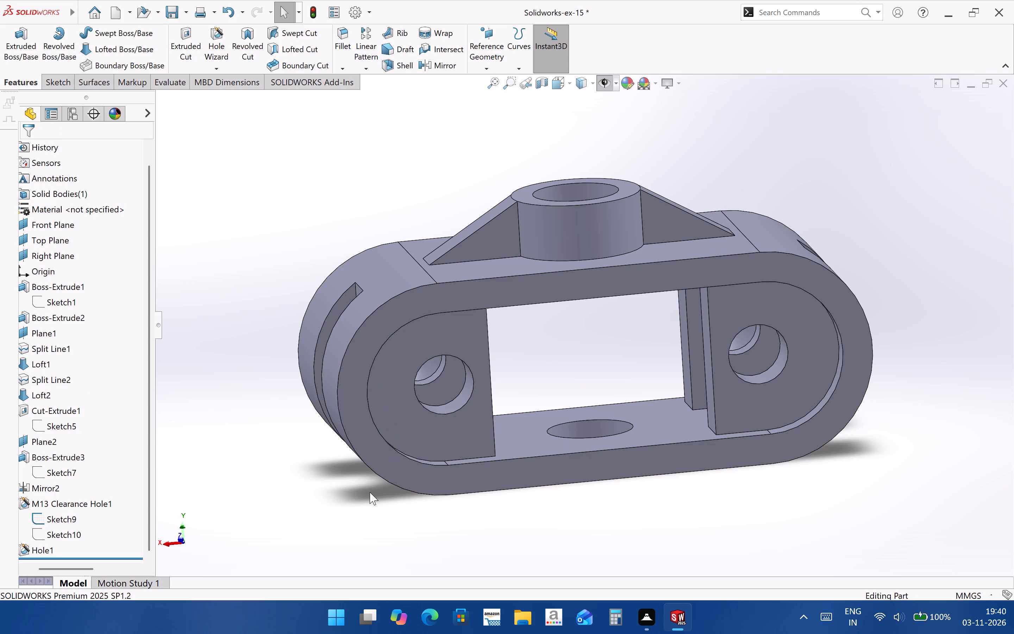
Edit the Hole1 feature on the rear bosses and change its legacy hole type to Simple Drilled.
middle_drag(342, 422, 333, 390)
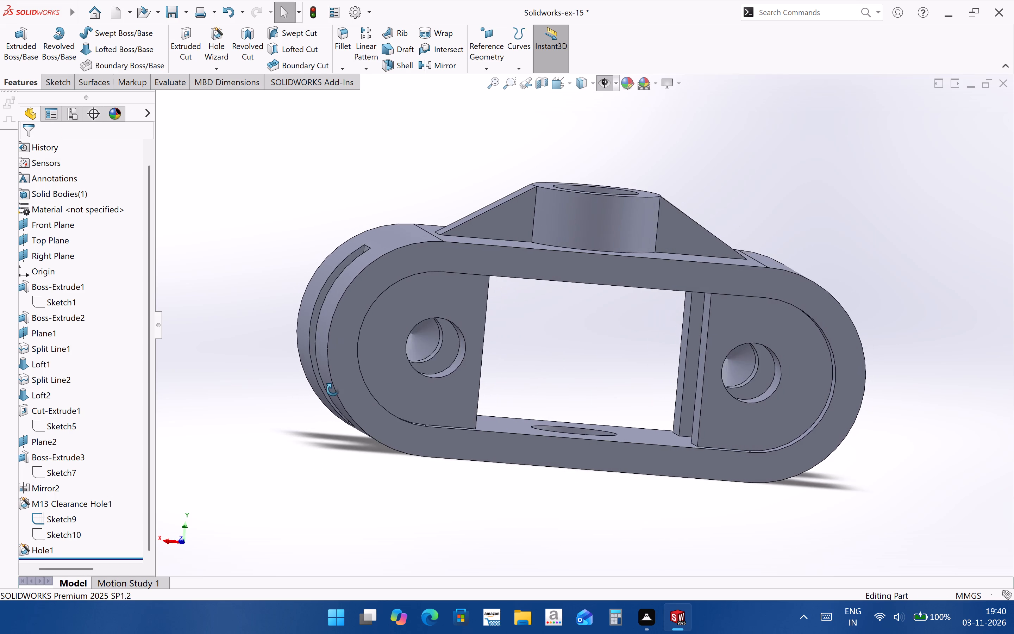
middle_drag(333, 390, 334, 381)
click(34, 548)
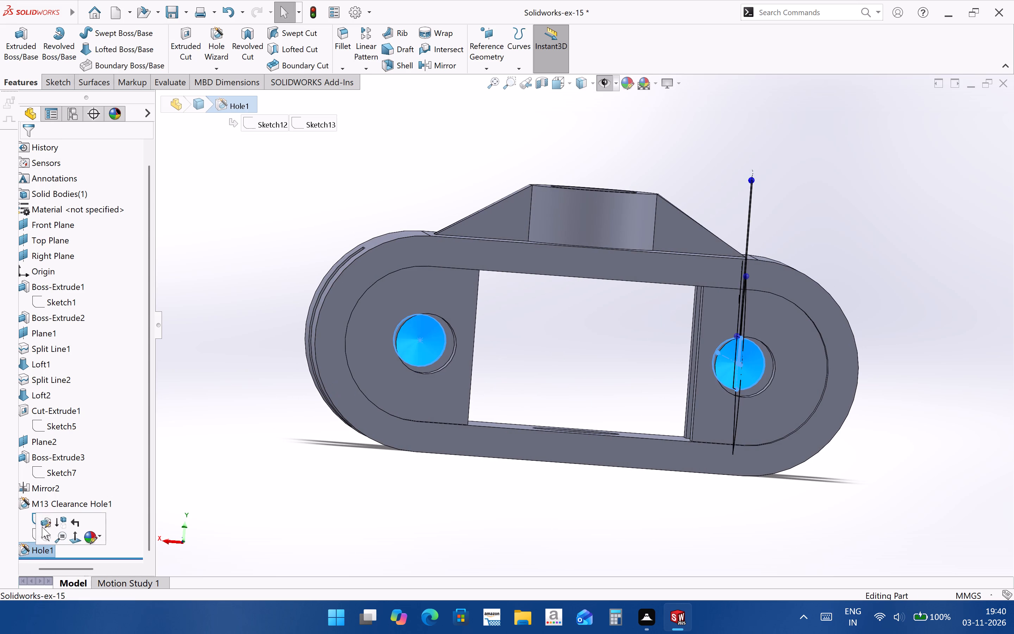
click(48, 520)
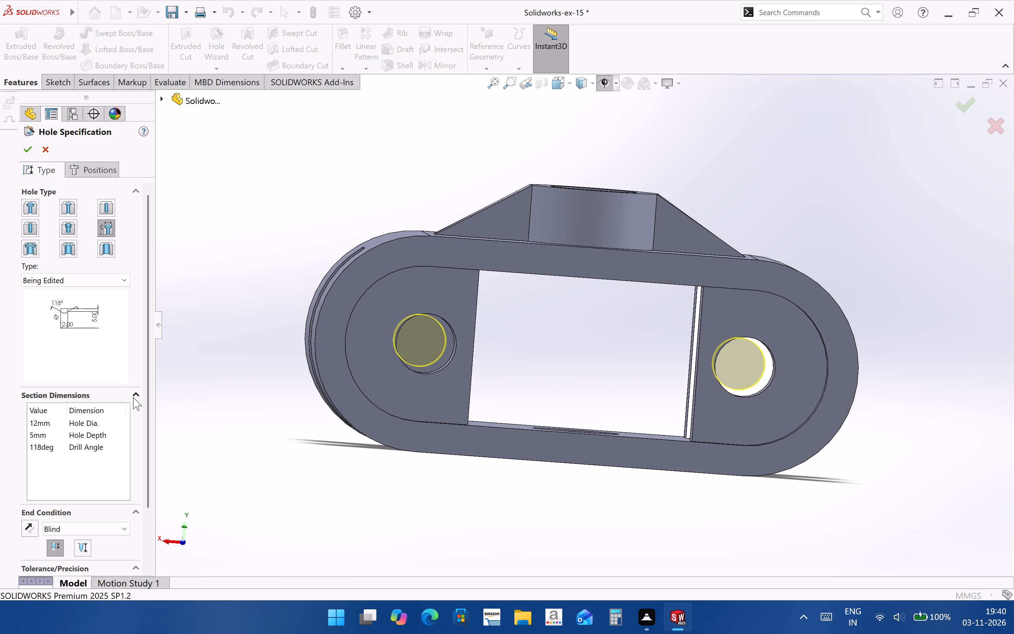
drag(148, 403, 153, 405)
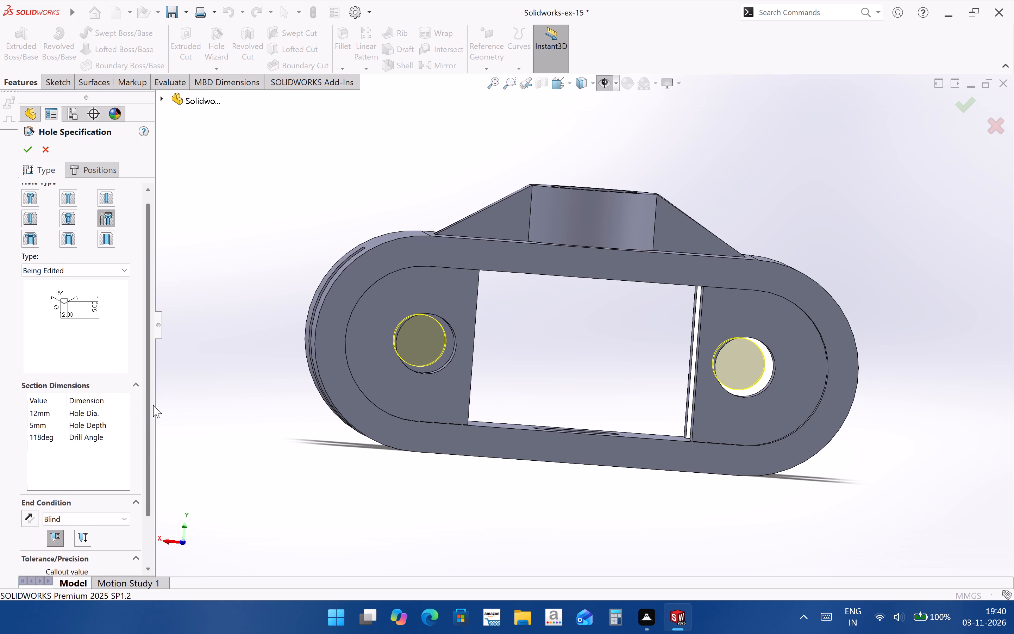
drag(153, 405, 153, 319)
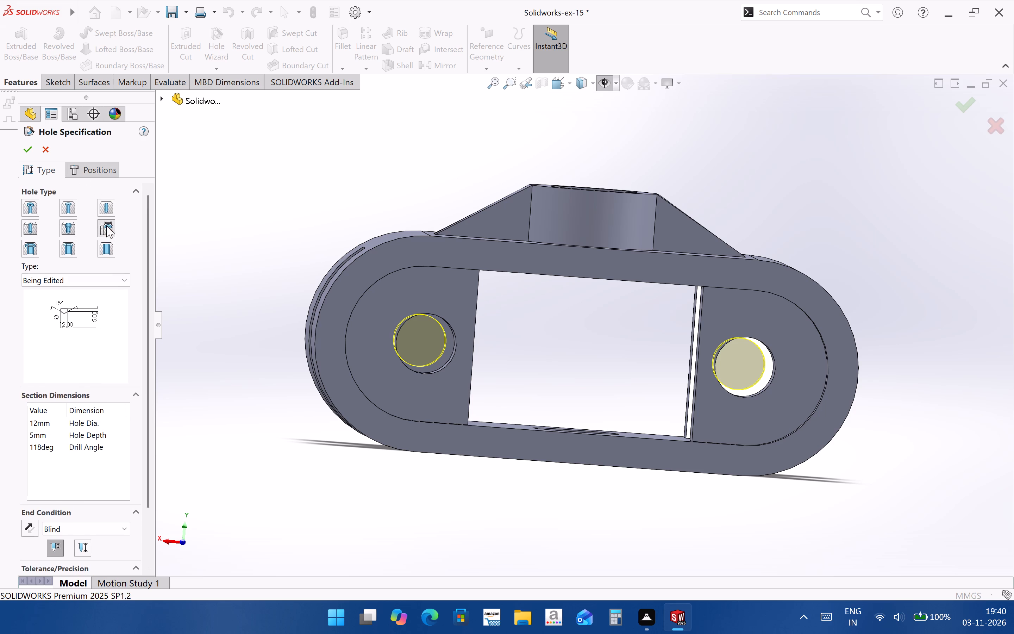
click(107, 230)
click(100, 232)
drag(149, 350, 147, 311)
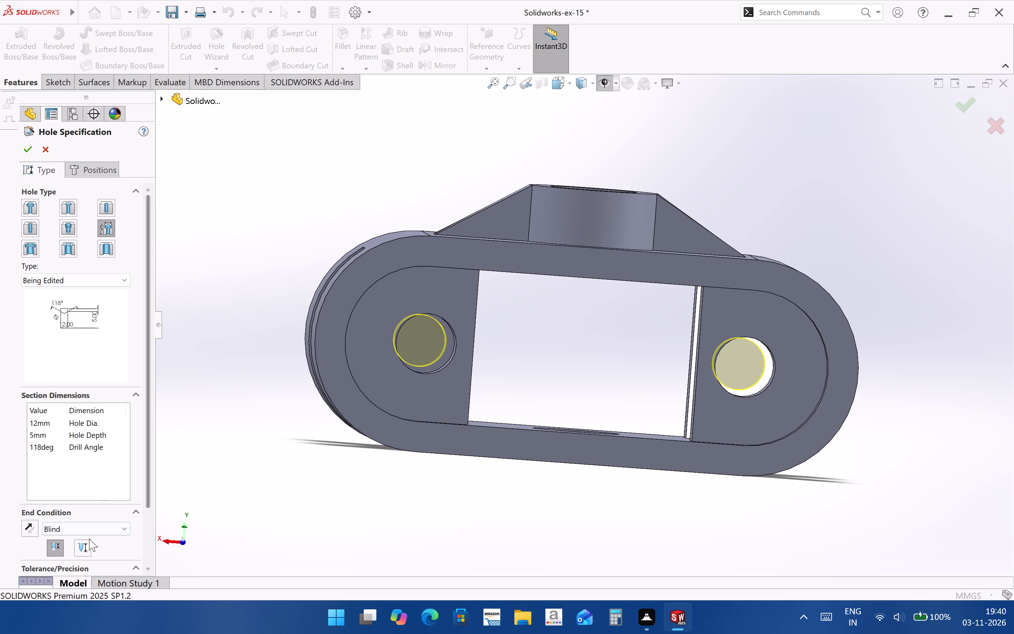
drag(143, 478, 143, 531)
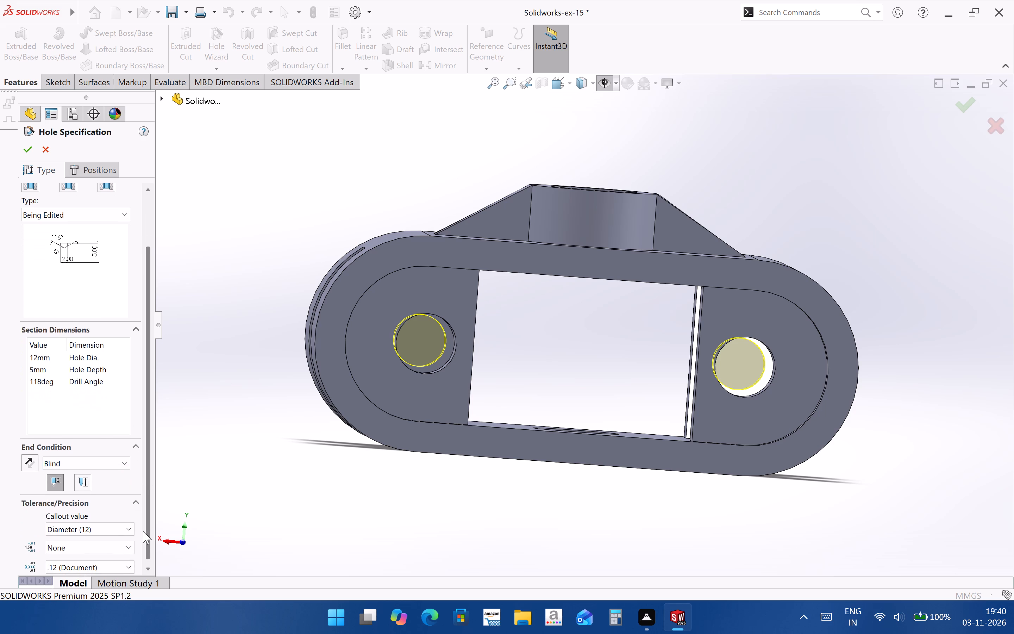
drag(143, 531, 142, 532)
click(109, 463)
click(109, 463)
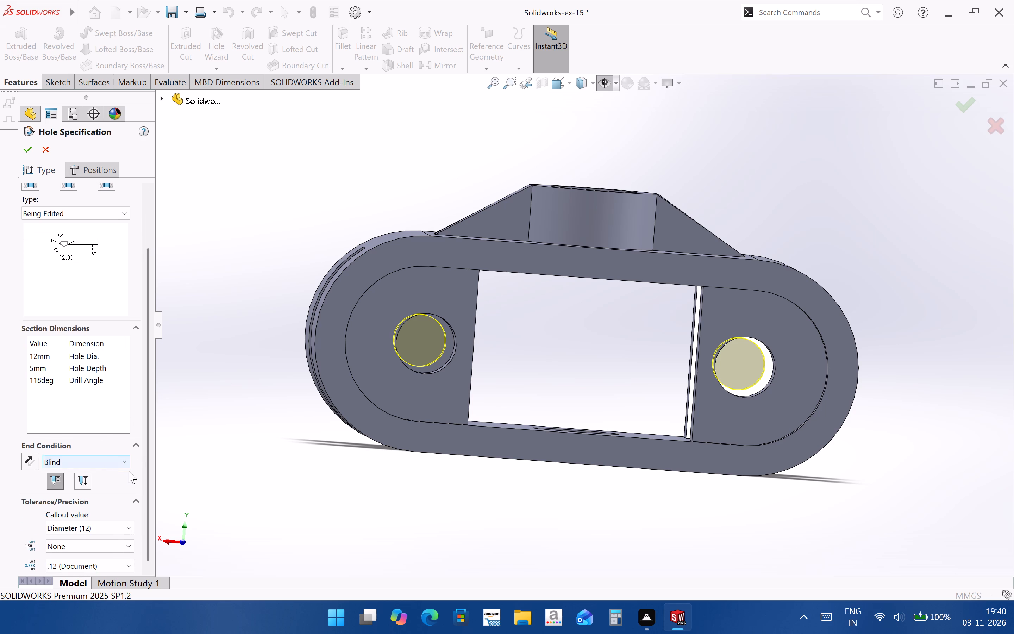
drag(144, 468, 144, 374)
click(91, 287)
click(89, 282)
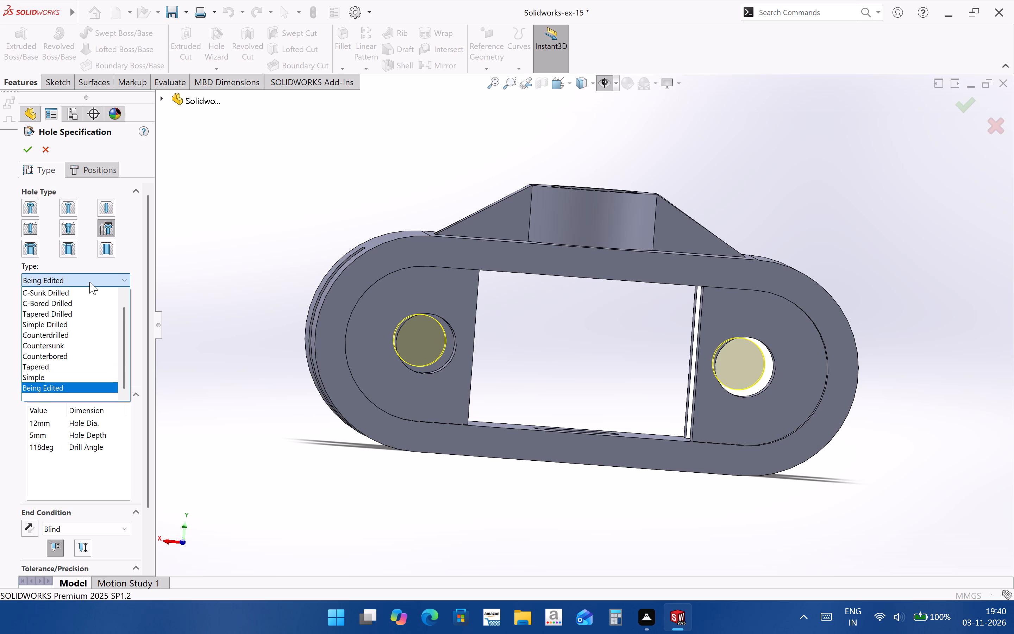
click(77, 327)
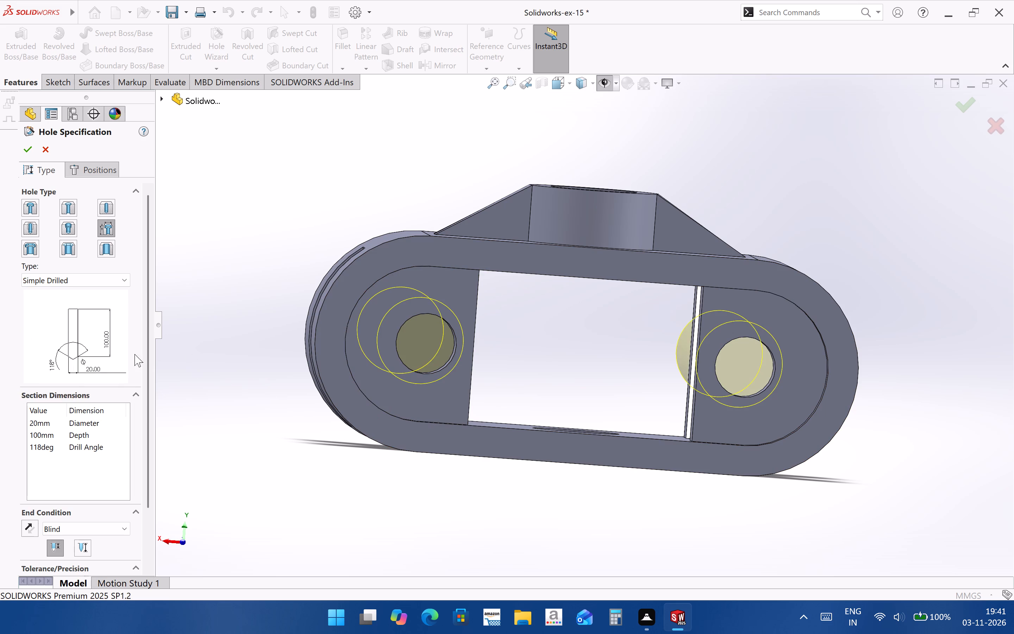
Set the Simple Drilled hole's diameter to 12 mm and depth to 5 mm, and accept the feature.
middle_drag(402, 415, 445, 447)
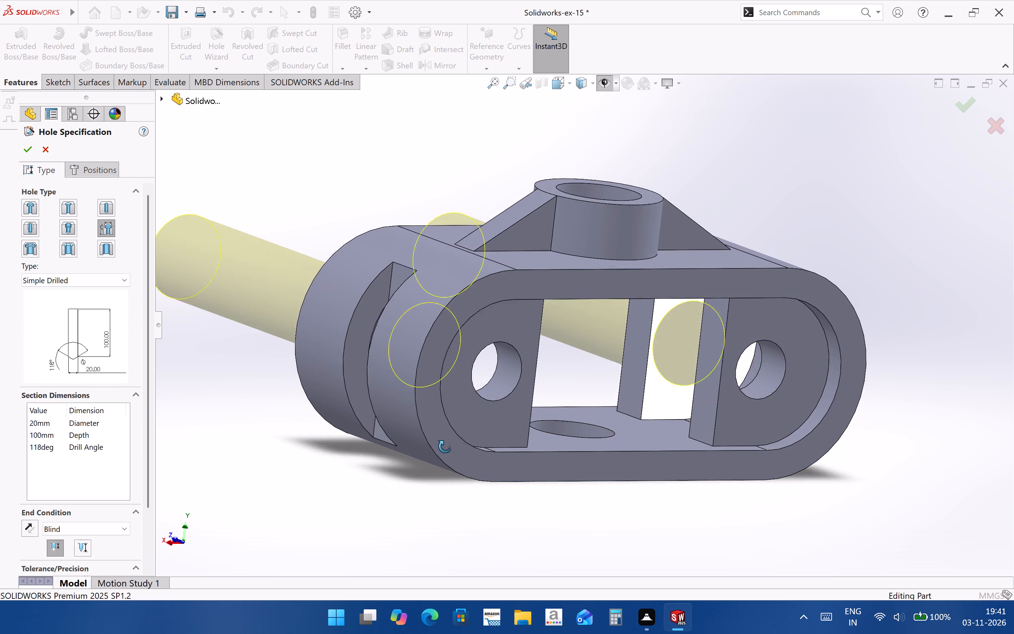
middle_drag(445, 447, 477, 481)
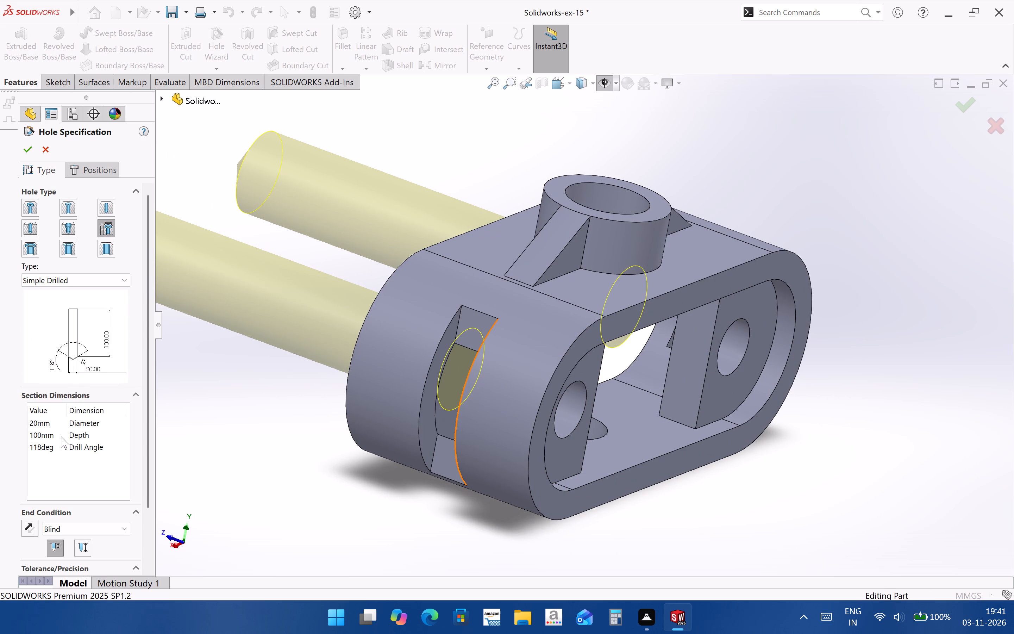
double_click(45, 425)
text(12)
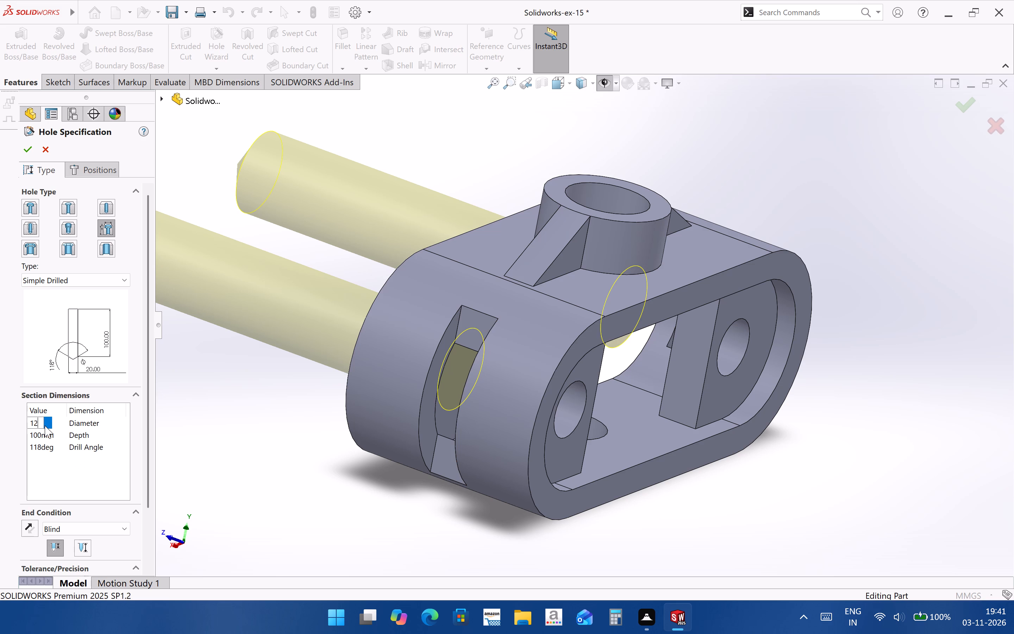
key(Return)
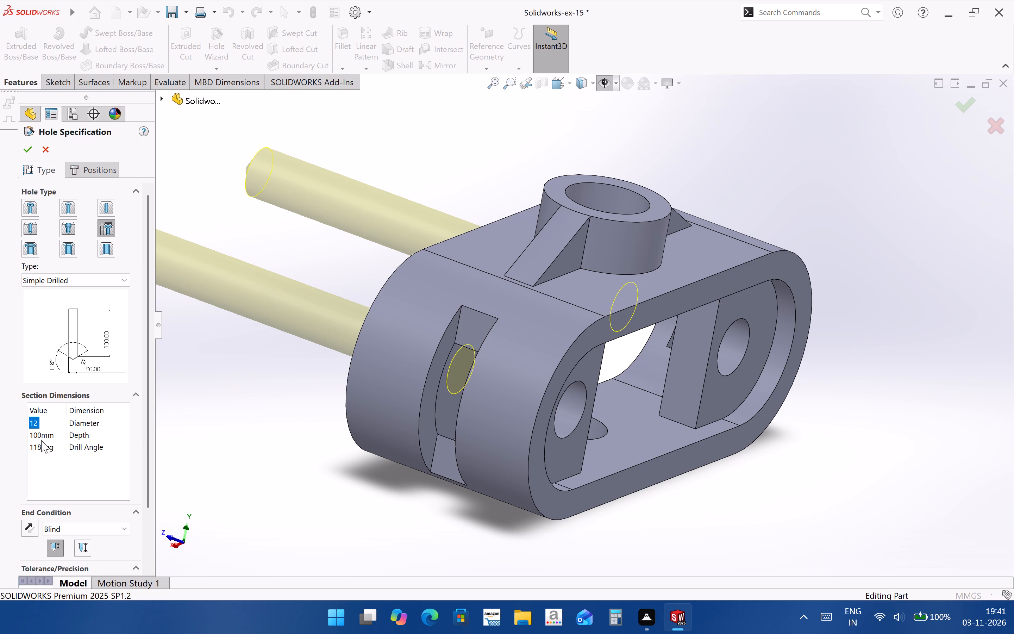
double_click(41, 438)
key(5)
key(Return)
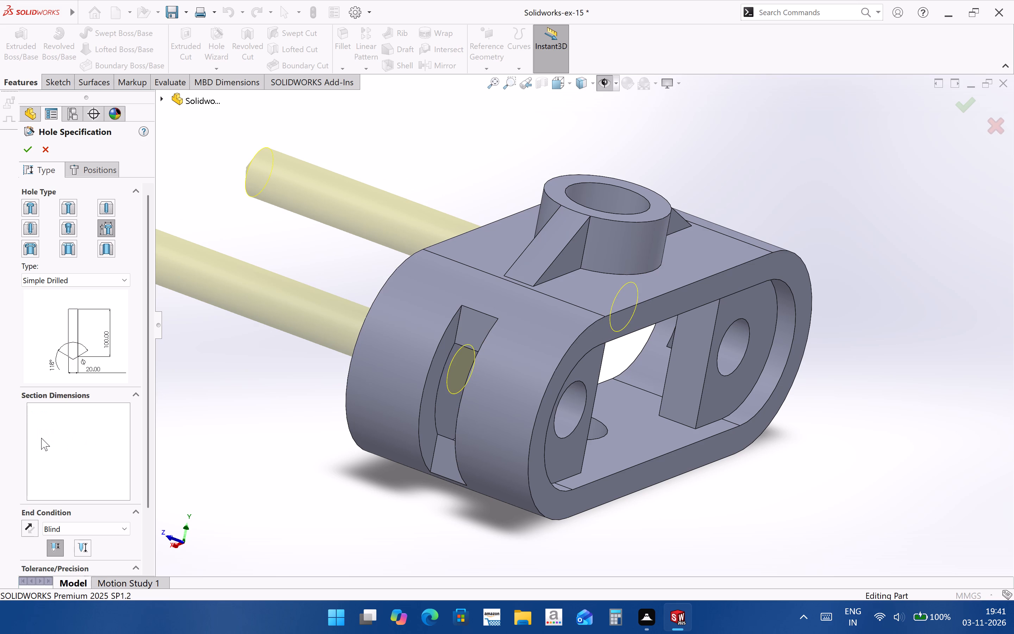
click(27, 150)
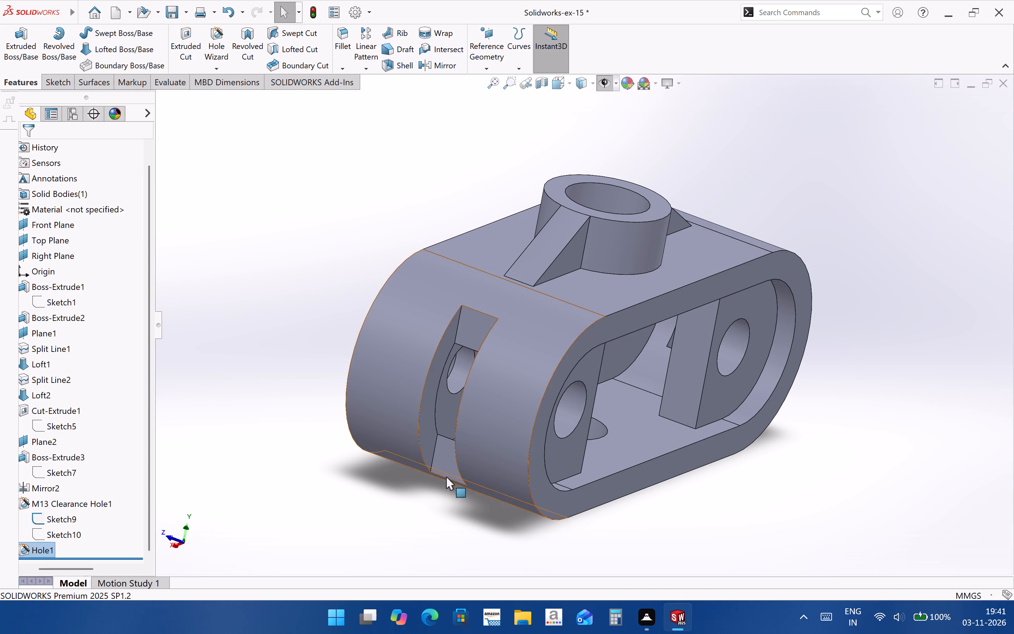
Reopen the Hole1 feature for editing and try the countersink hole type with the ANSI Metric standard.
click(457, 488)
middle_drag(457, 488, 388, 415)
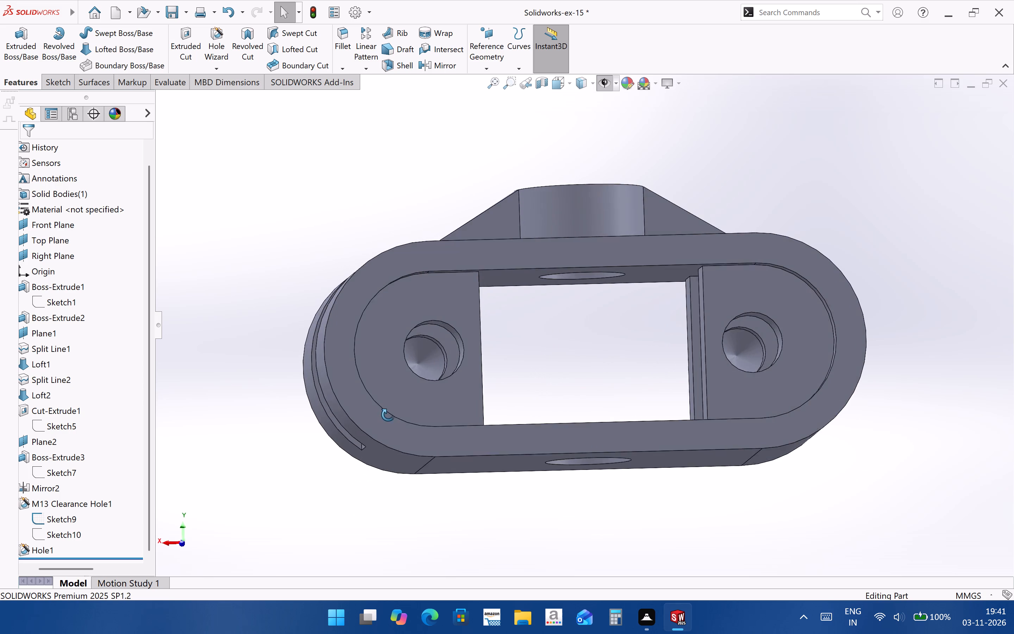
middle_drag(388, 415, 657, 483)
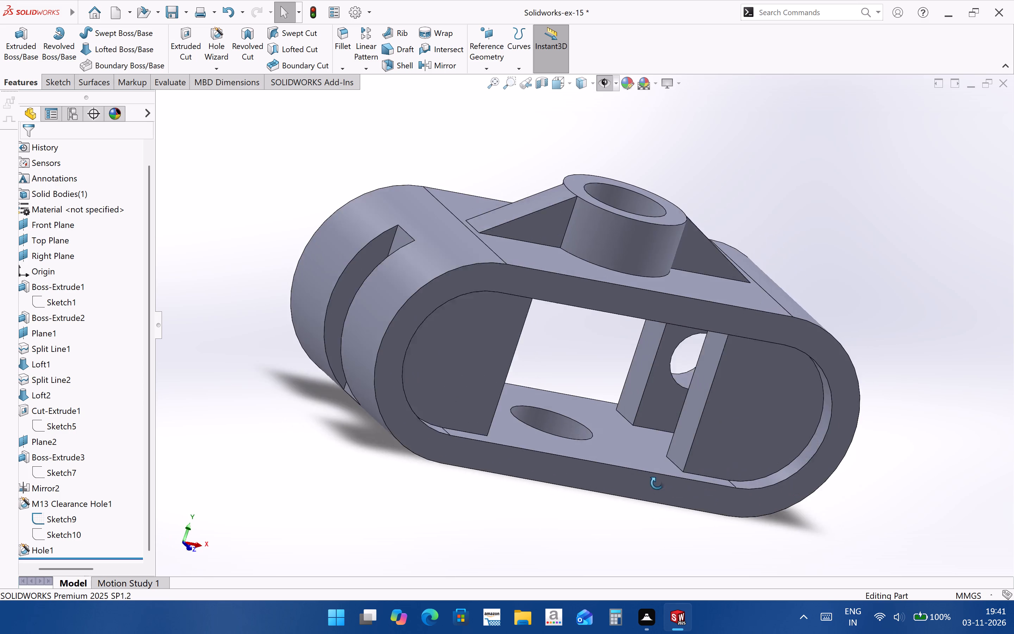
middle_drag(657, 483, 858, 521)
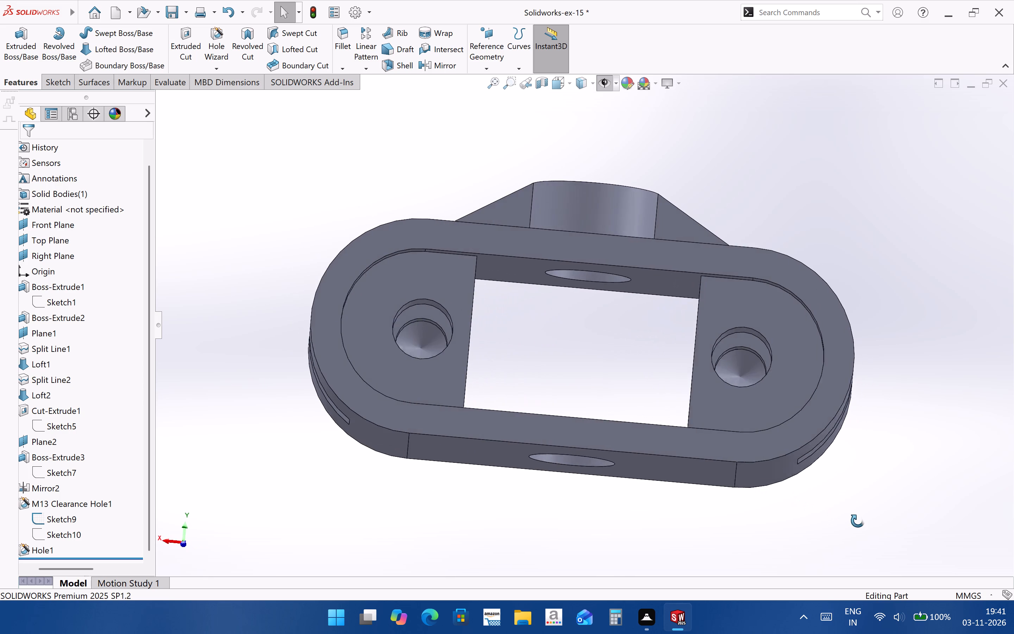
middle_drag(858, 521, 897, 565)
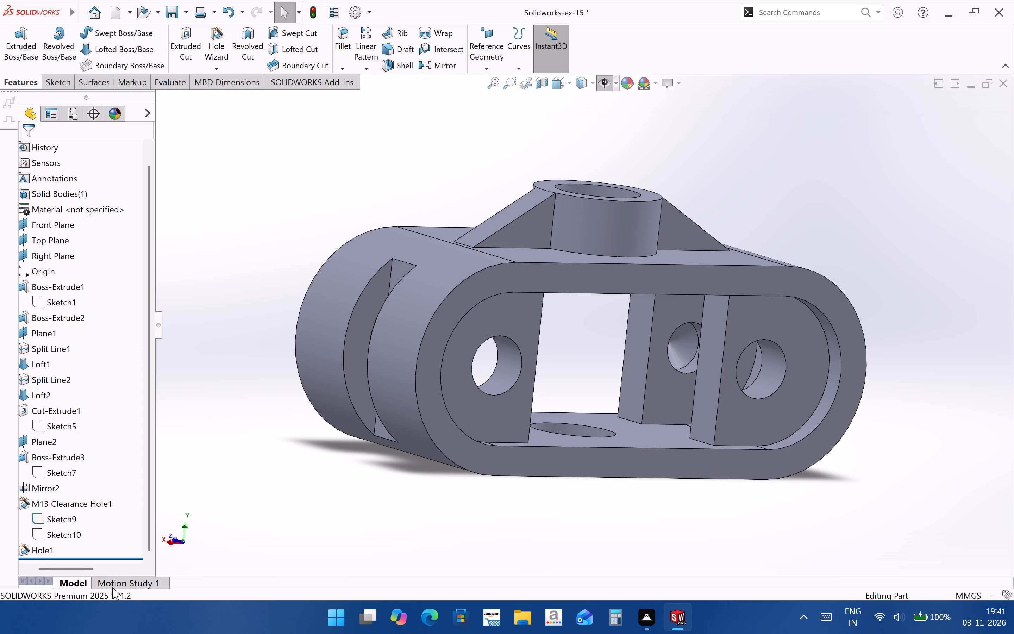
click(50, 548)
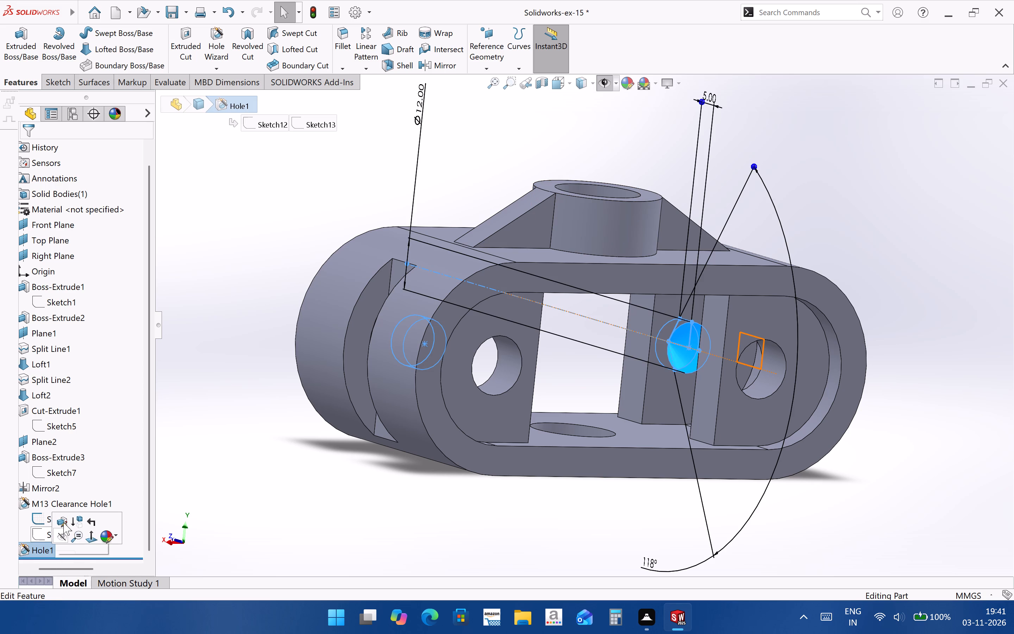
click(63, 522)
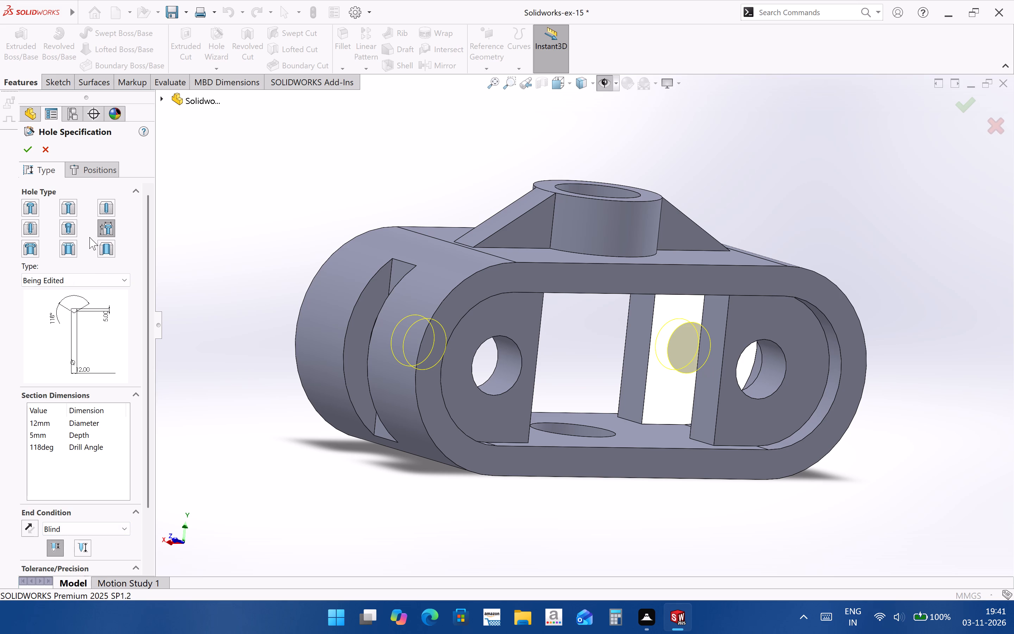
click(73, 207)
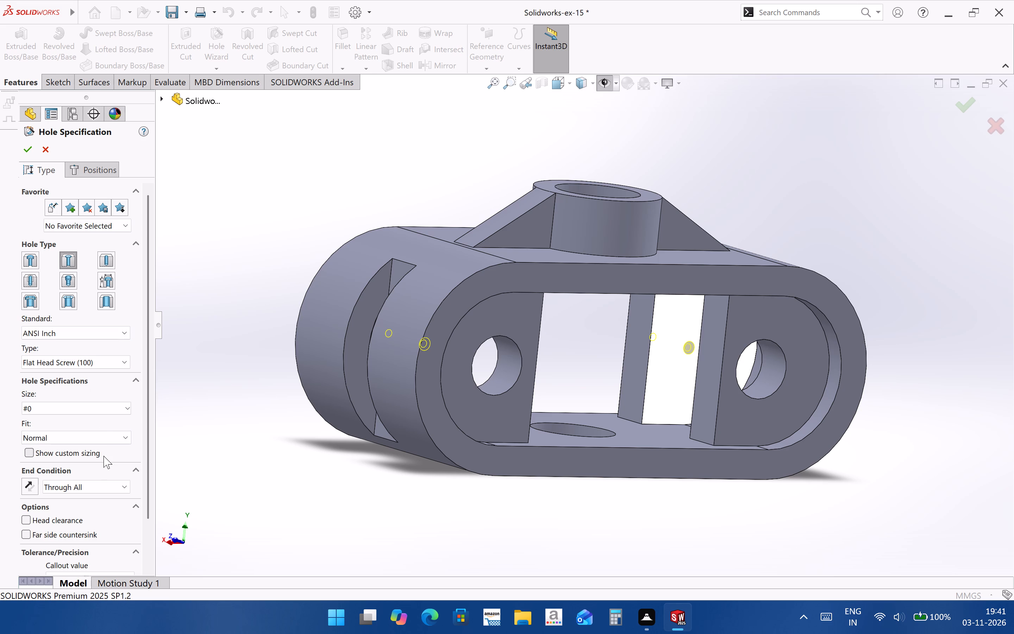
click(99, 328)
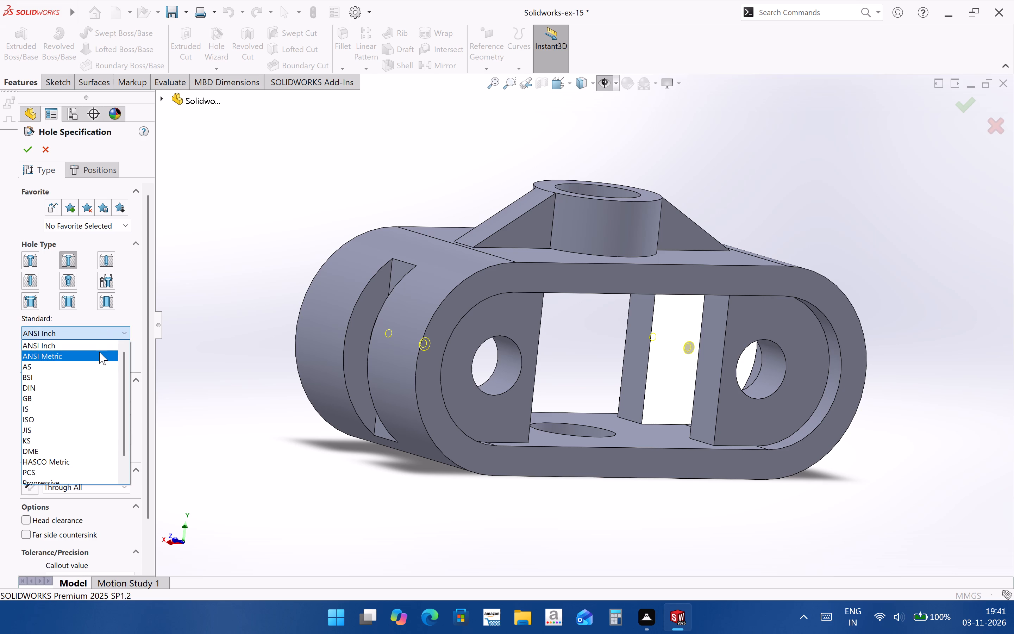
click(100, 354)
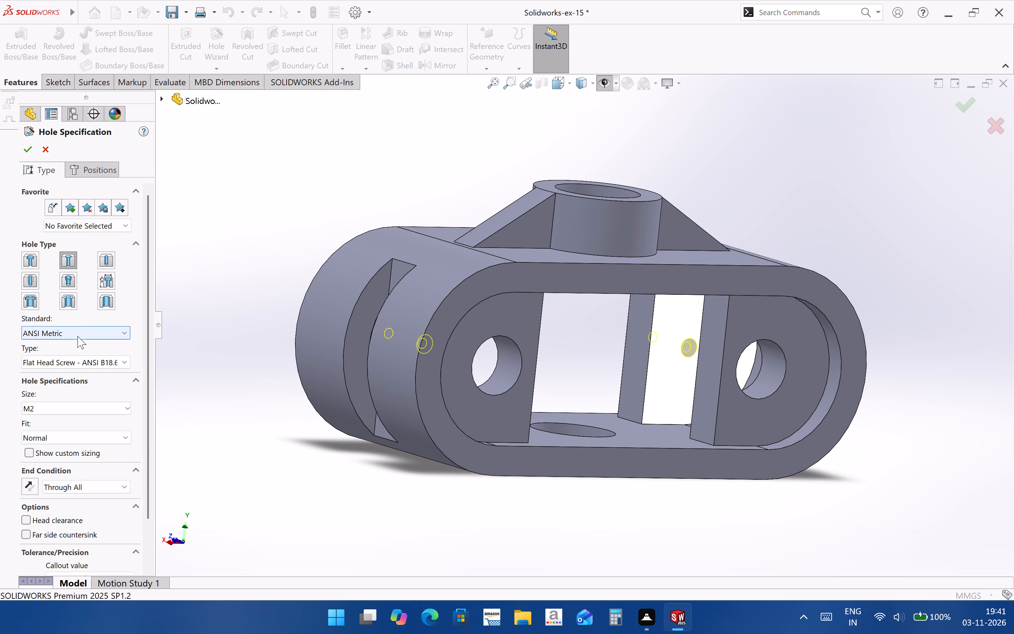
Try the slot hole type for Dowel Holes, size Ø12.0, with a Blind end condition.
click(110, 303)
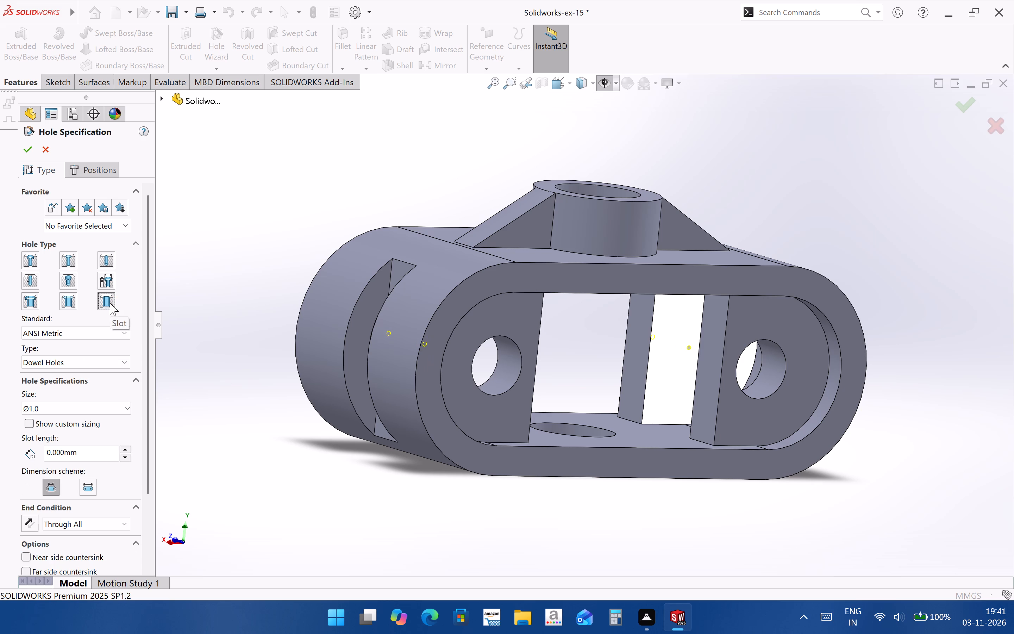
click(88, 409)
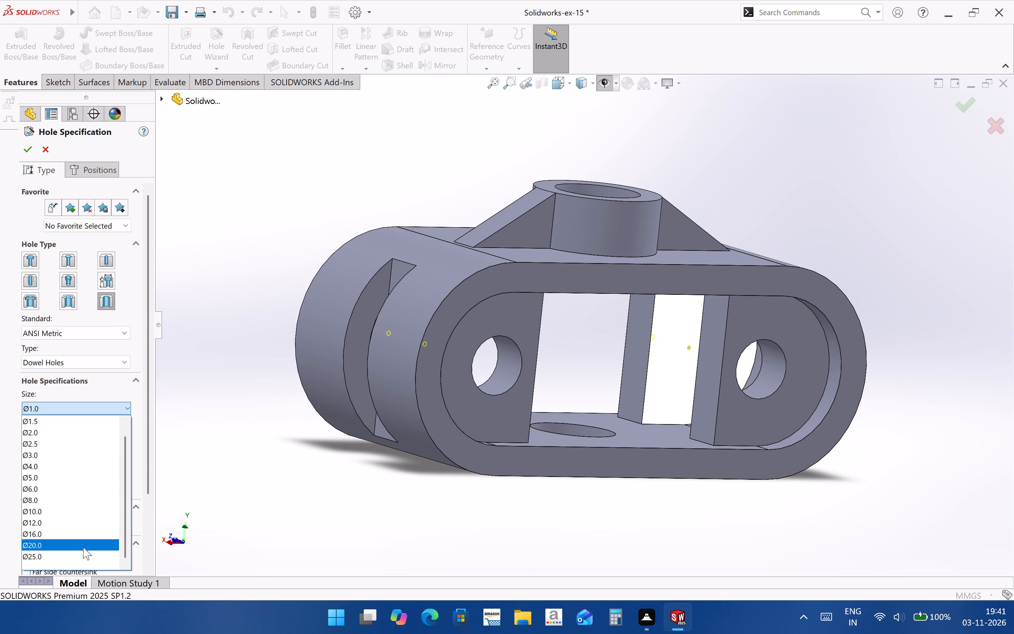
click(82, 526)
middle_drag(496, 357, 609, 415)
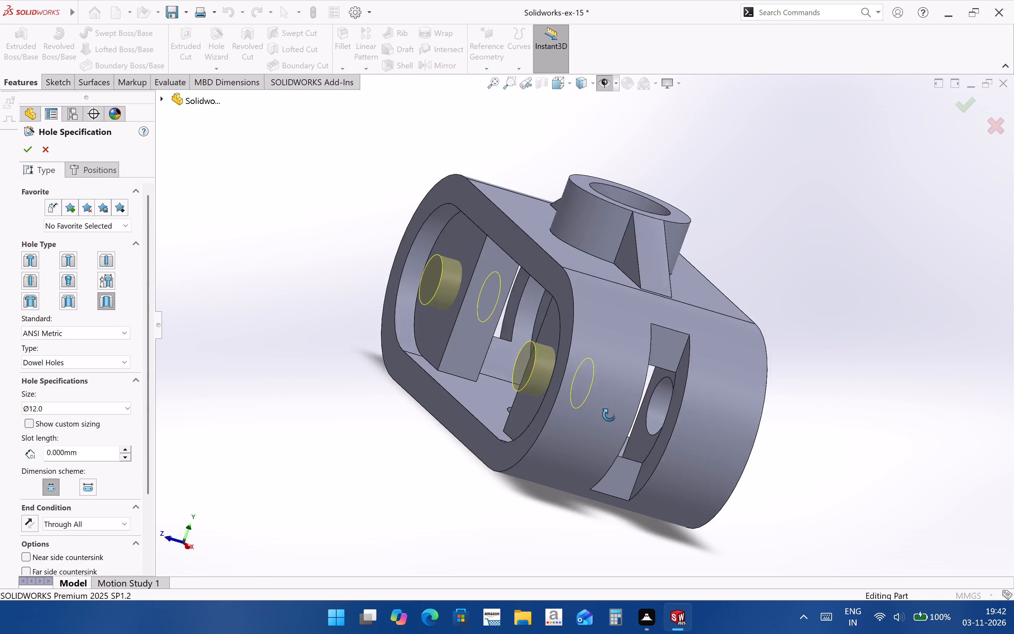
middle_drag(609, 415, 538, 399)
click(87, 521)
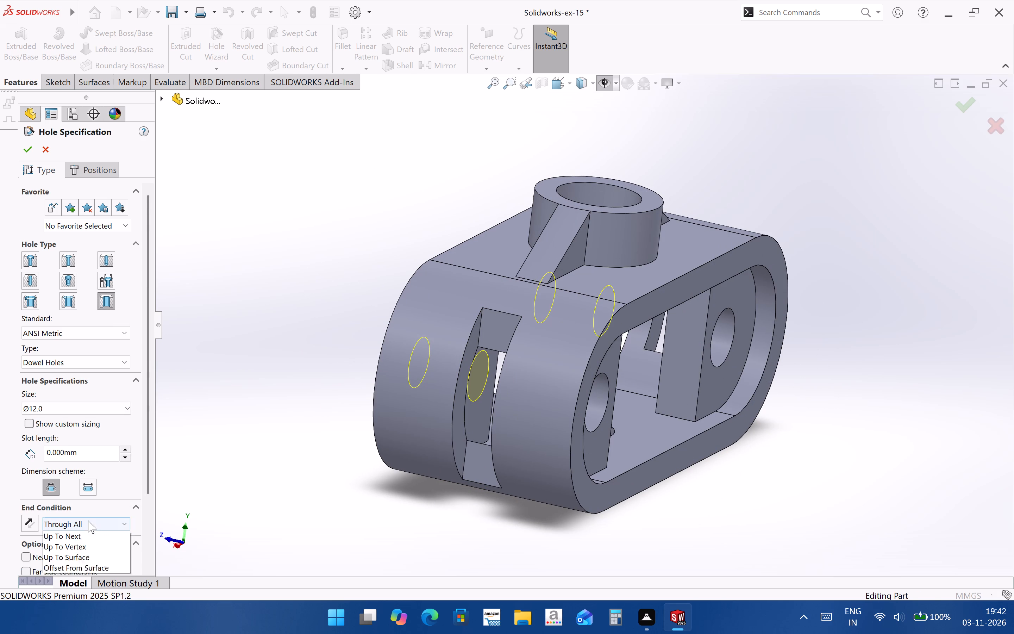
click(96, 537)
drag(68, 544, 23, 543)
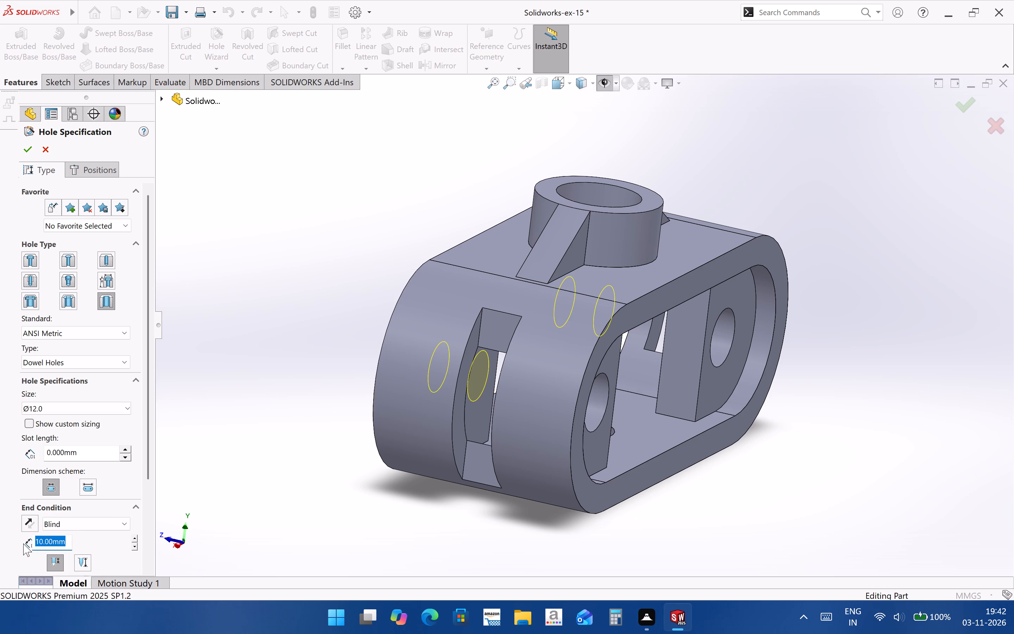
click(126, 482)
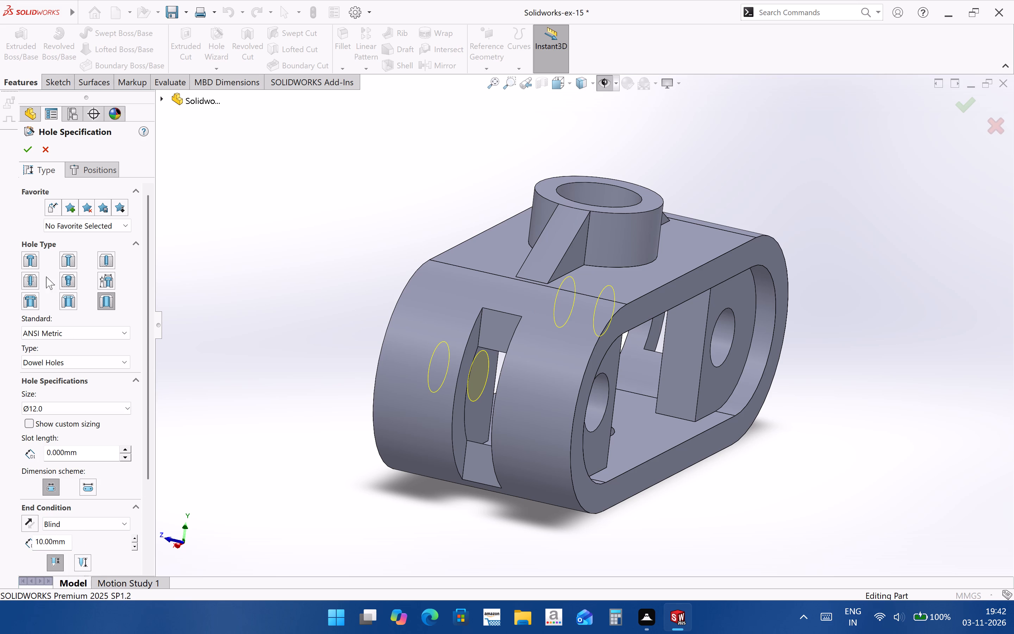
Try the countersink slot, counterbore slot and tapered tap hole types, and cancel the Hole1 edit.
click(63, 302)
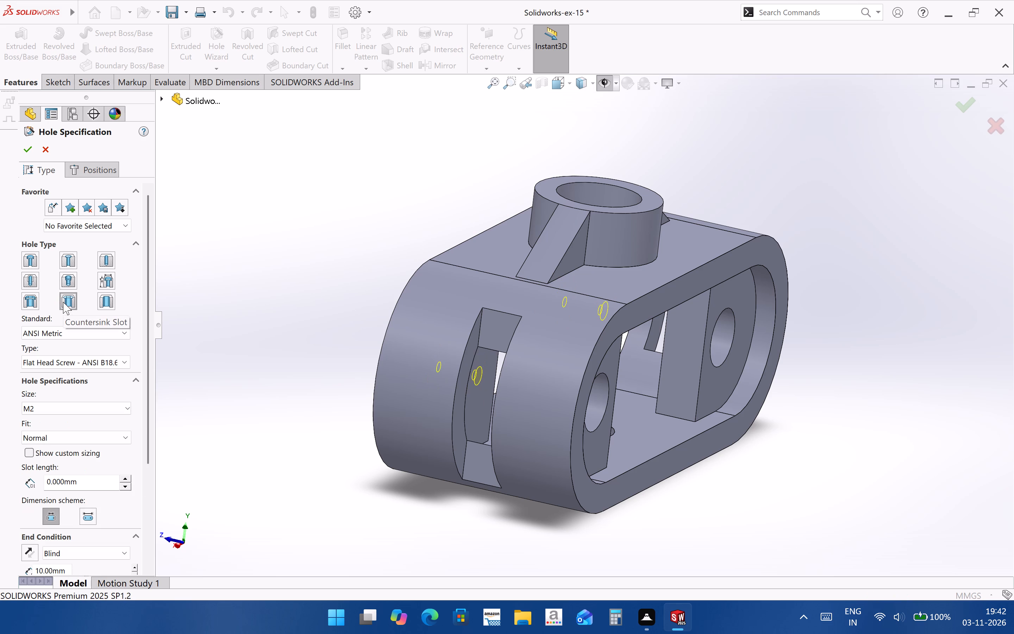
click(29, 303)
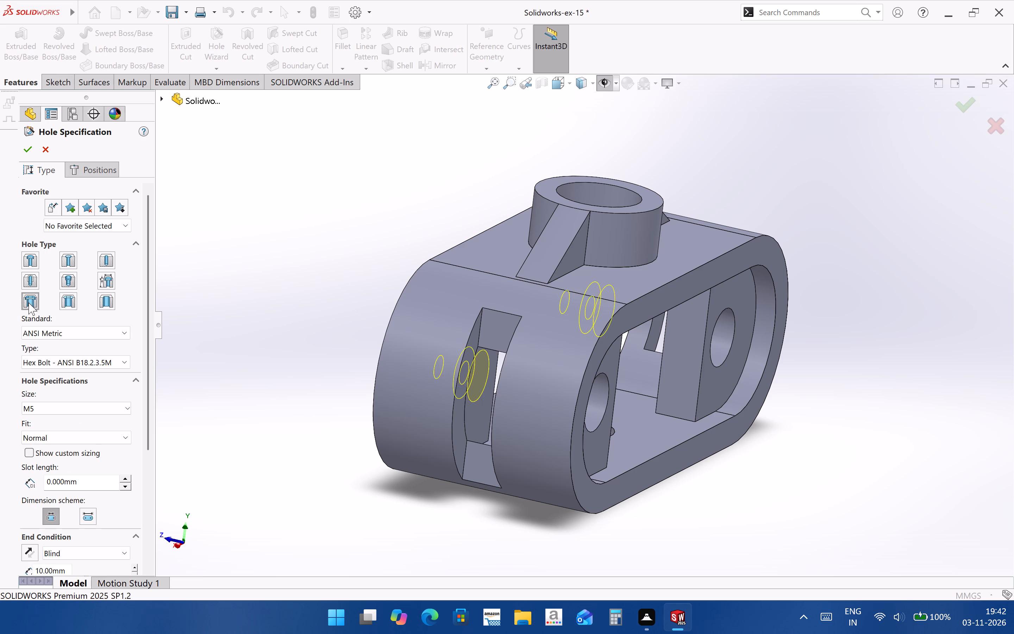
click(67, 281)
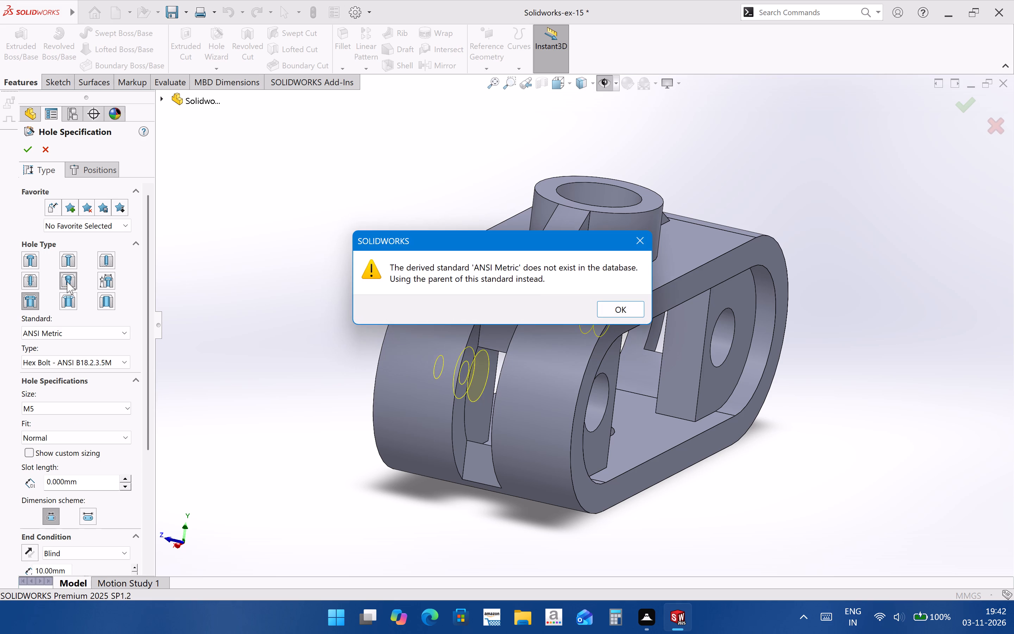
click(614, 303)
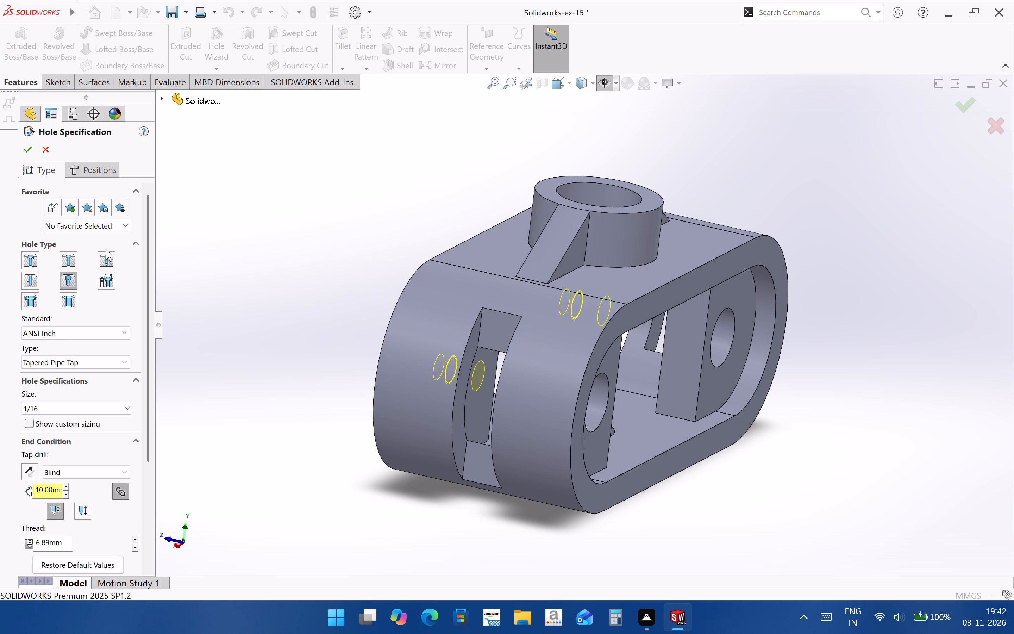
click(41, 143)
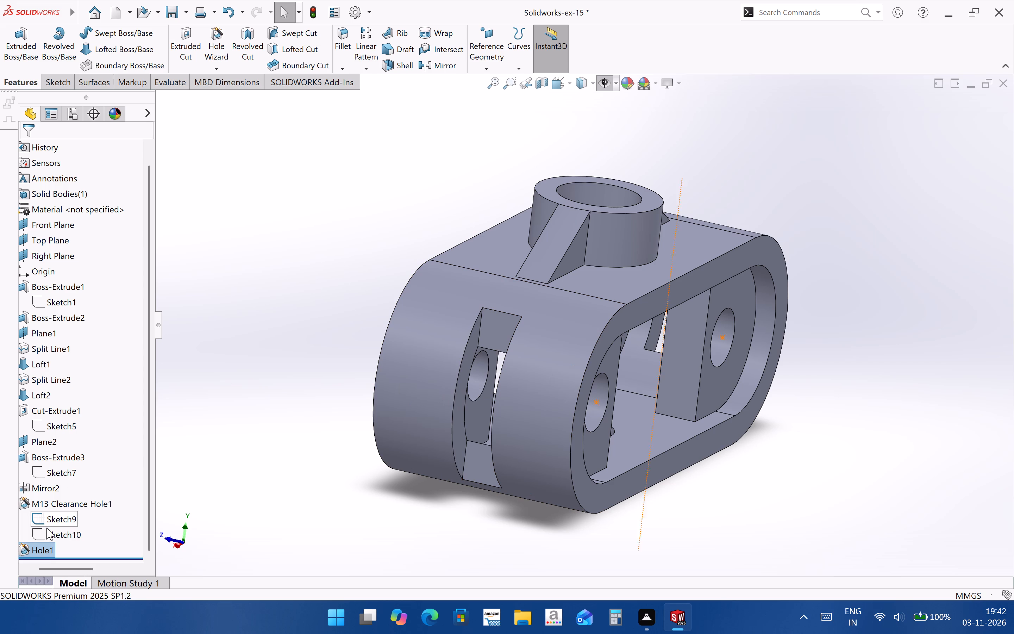
Delete the Hole1 feature together with its dependent sketches.
right_click(45, 549)
click(86, 433)
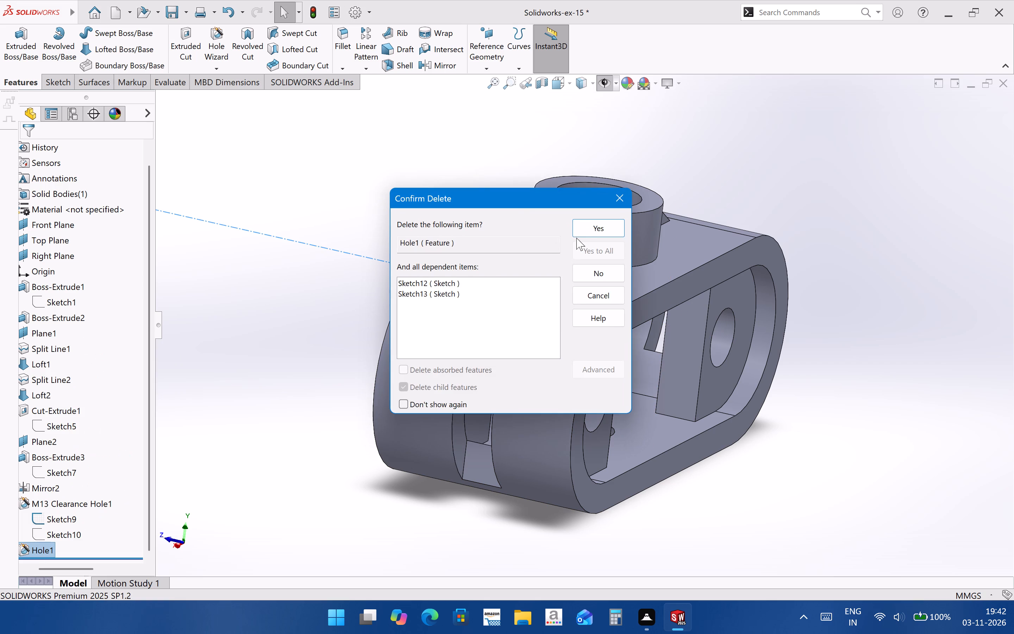
click(586, 231)
click(255, 415)
Start a legacy Simple hole with the Hole Wizard on the rear boss's inner face, 12 mm diameter and 5 mm deep, Blind.
middle_drag(409, 426, 330, 397)
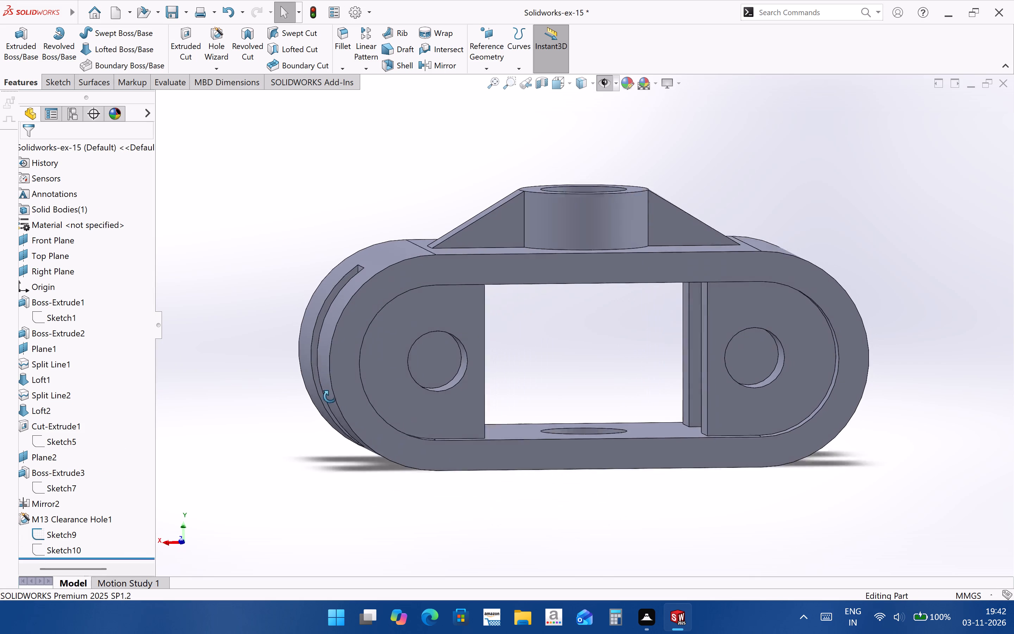
middle_drag(330, 397, 359, 429)
click(680, 364)
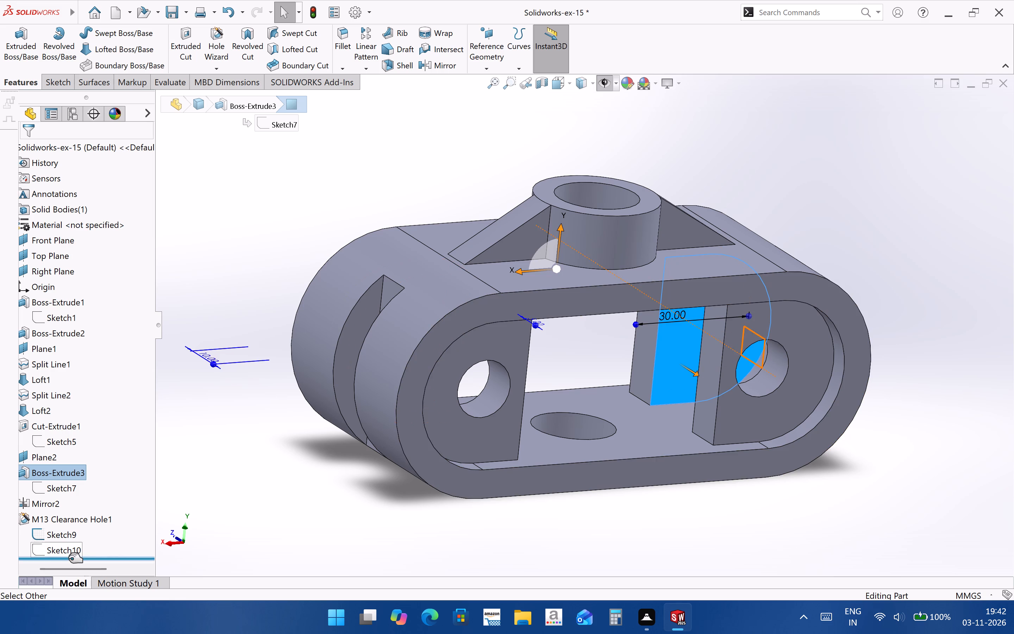
click(223, 33)
click(105, 275)
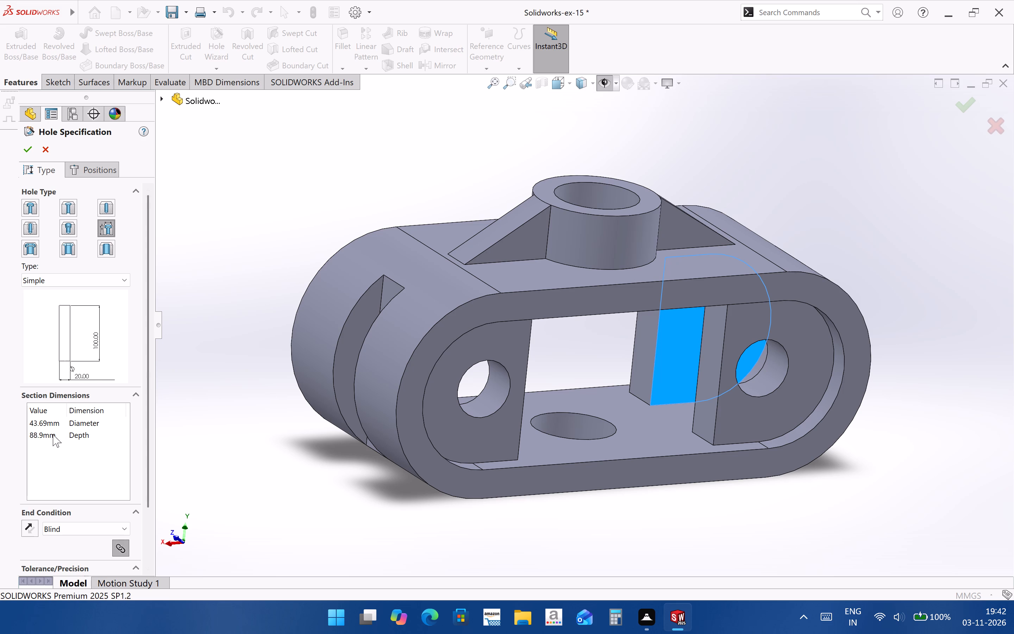
double_click(41, 424)
text(12)
key(Return)
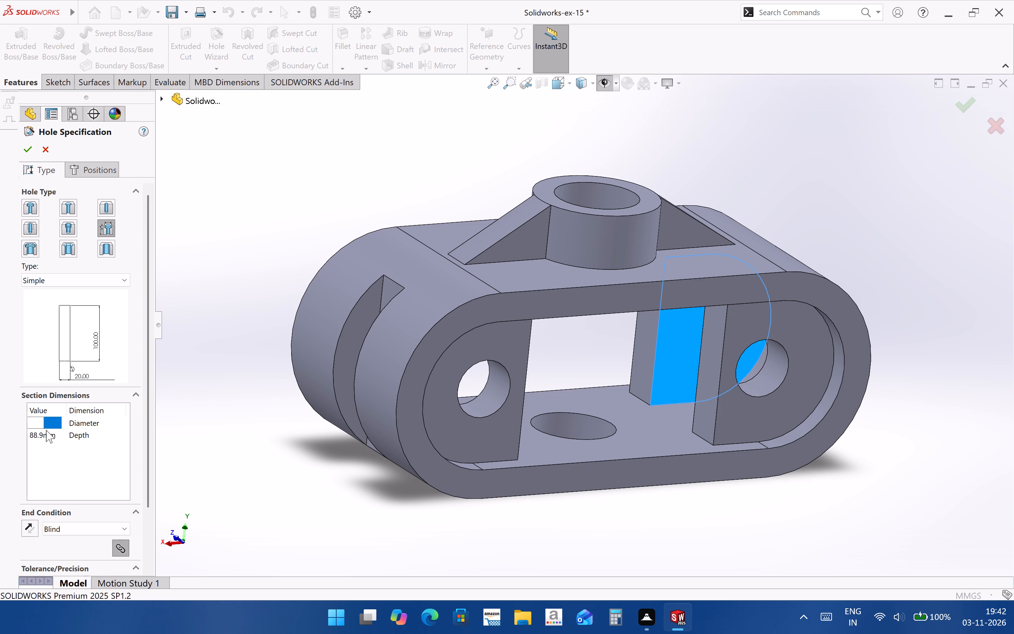
double_click(52, 435)
key(5)
key(Return)
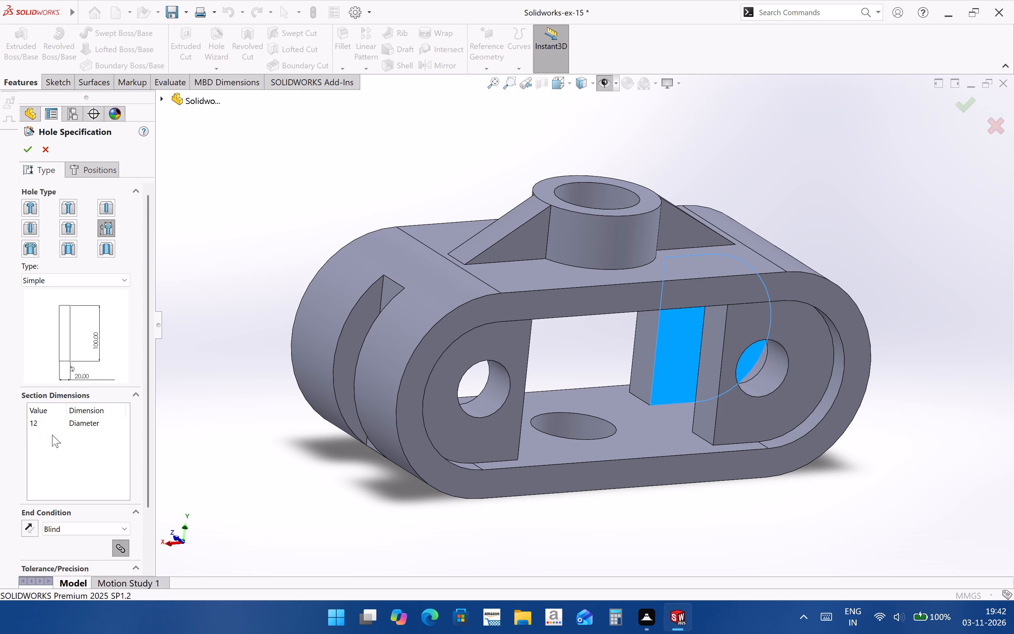
click(107, 185)
Position the two hole instances at the centres of the circular clearance holes on both sides, and accept the feature.
click(100, 170)
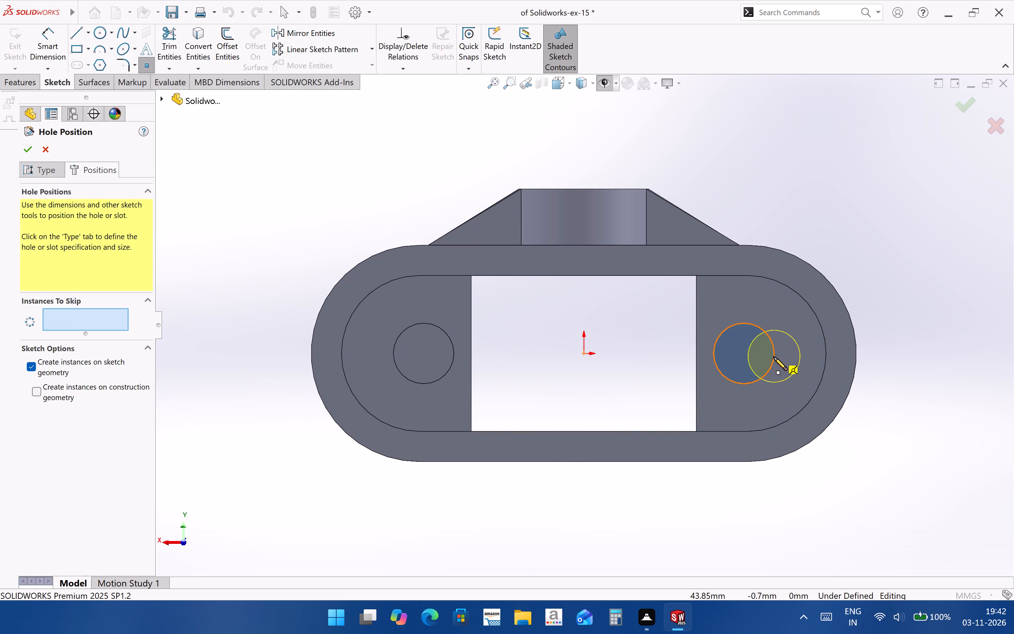
scroll(741, 351, down, 3)
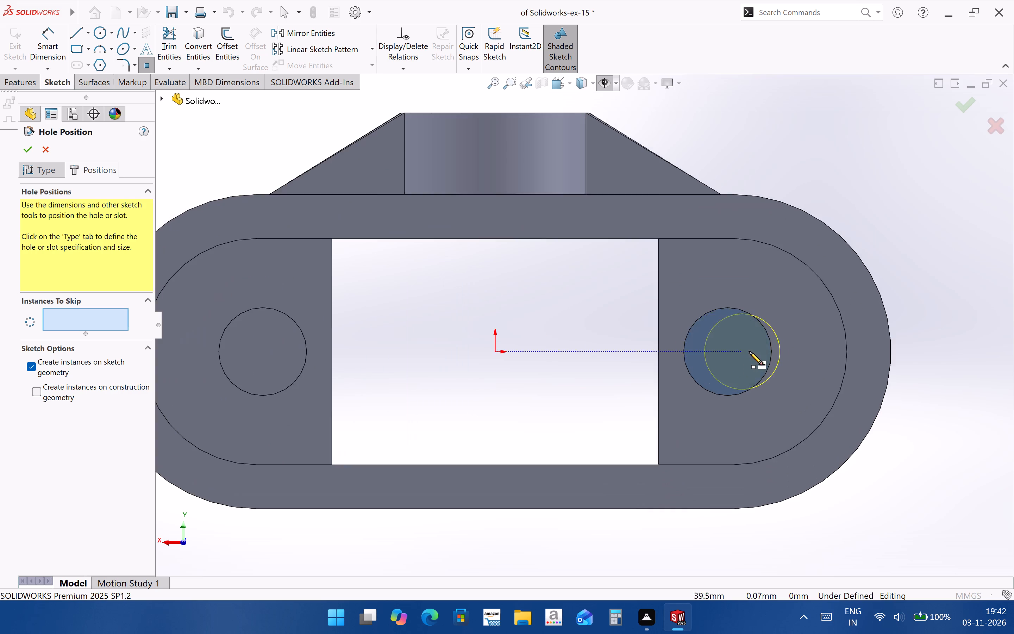
scroll(749, 351, down, 2)
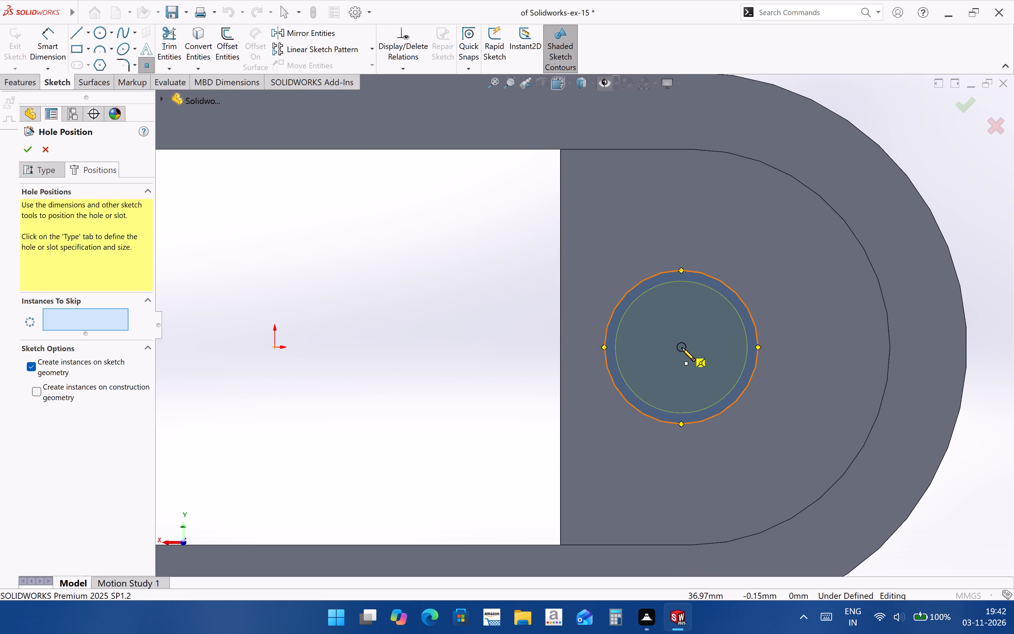
click(682, 347)
scroll(796, 373, up, 4)
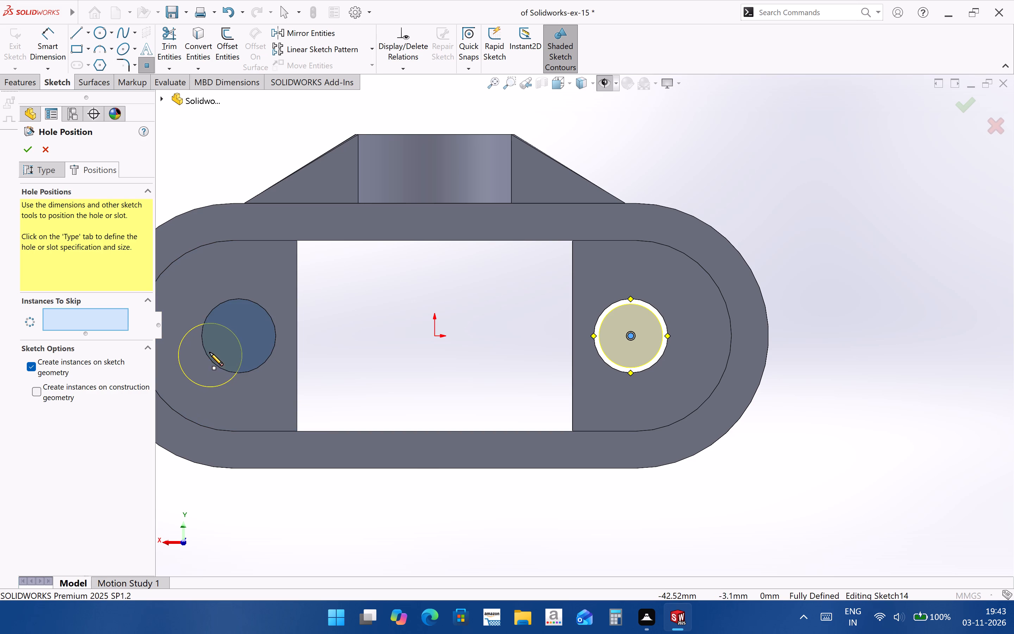
scroll(208, 344, down, 3)
scroll(264, 327, down, 2)
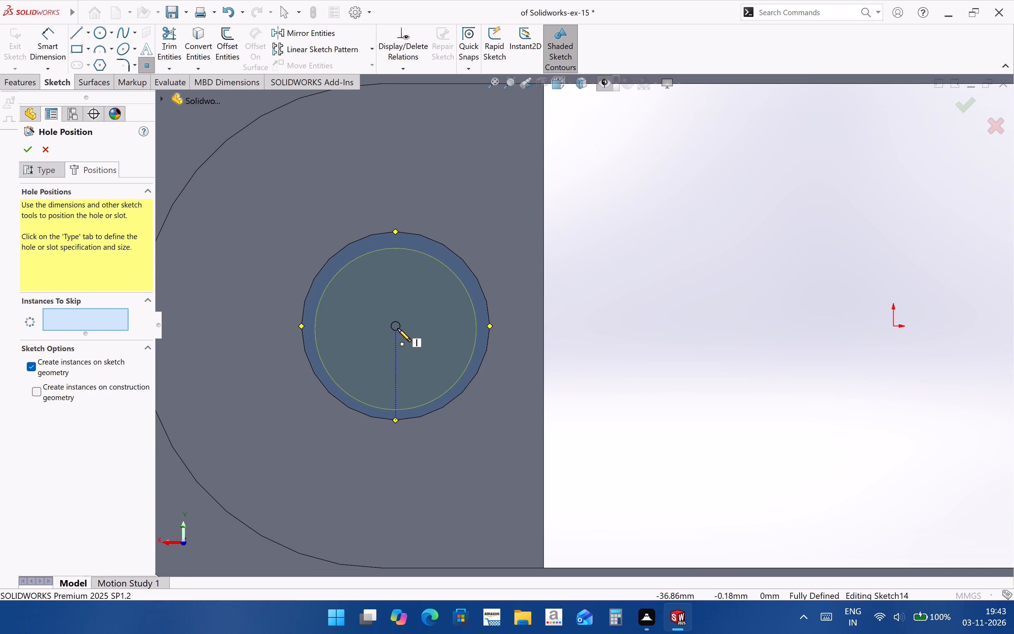
click(396, 327)
scroll(645, 359, up, 6)
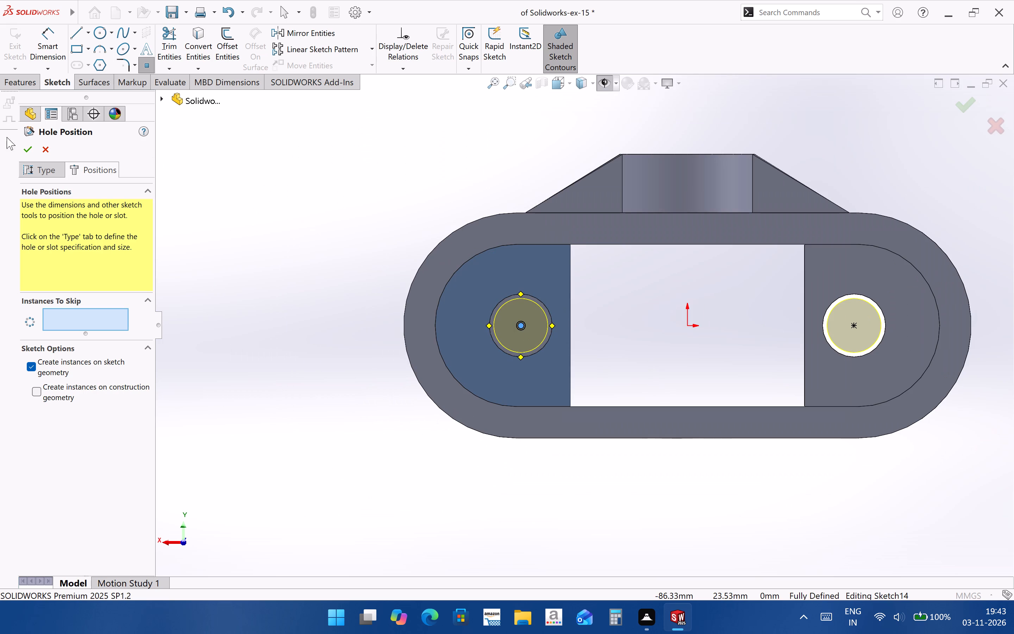
click(26, 152)
Examine the new blind holes in the rear bosses through the clearance holes in front of them.
middle_drag(433, 371, 477, 398)
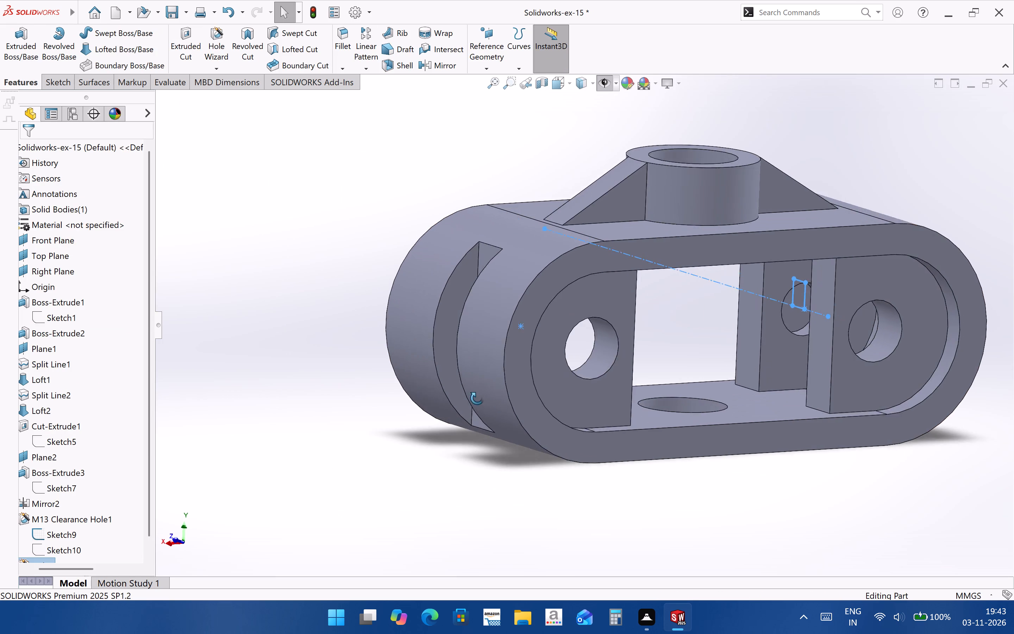
middle_drag(477, 398, 439, 385)
middle_drag(437, 385, 427, 382)
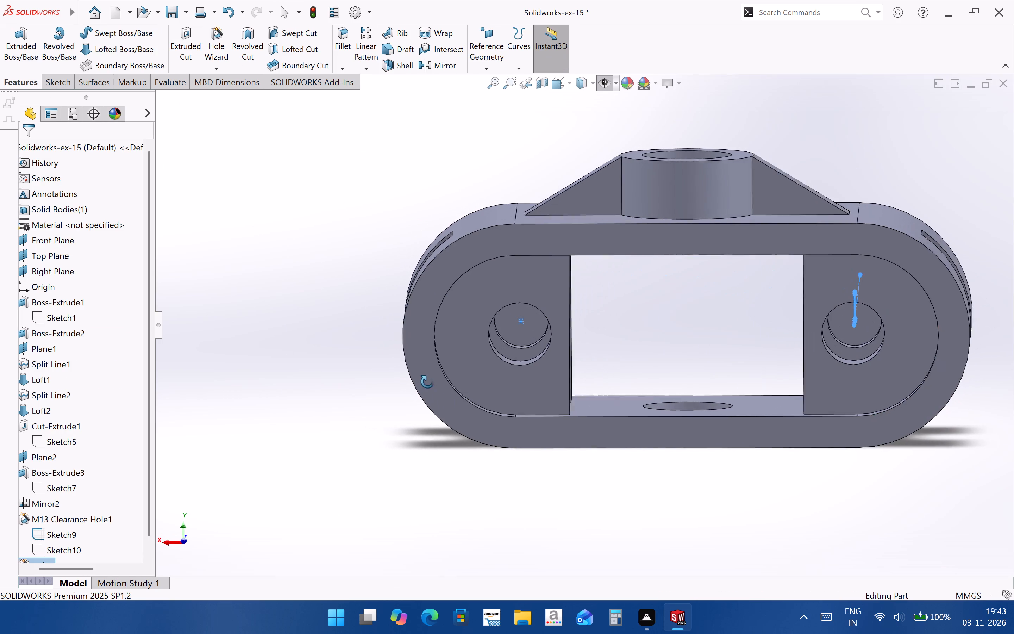
middle_drag(427, 382, 437, 364)
click(530, 336)
scroll(552, 318, down, 3)
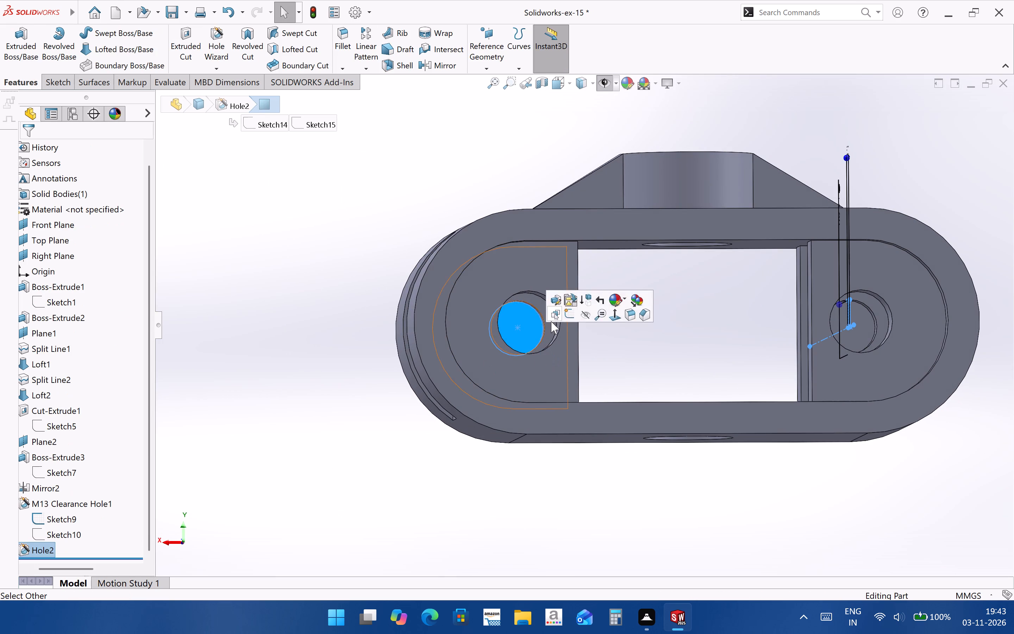
ctrl+click(547, 338)
click(487, 462)
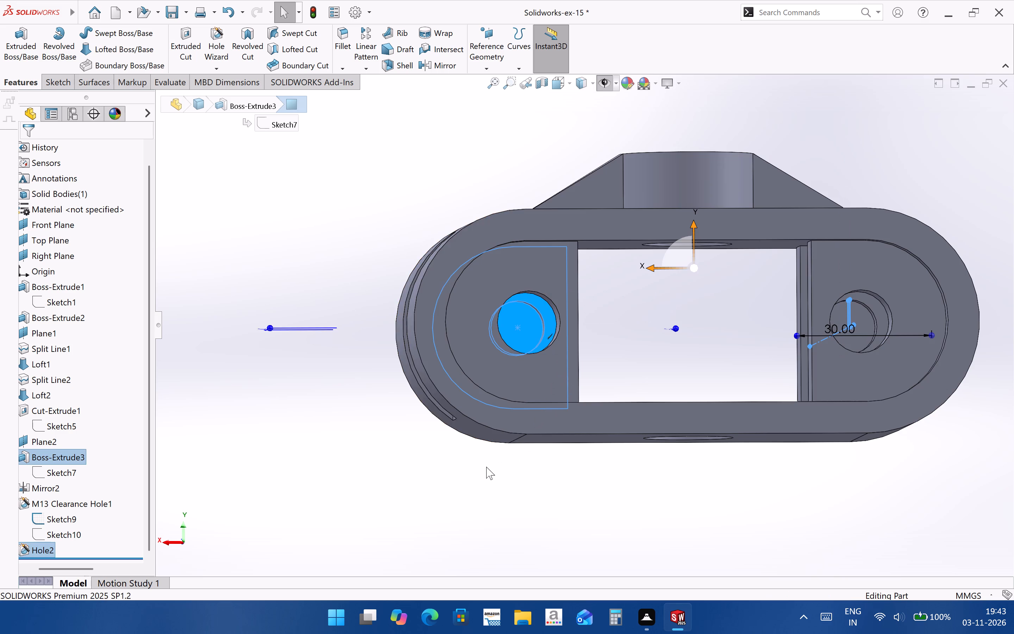
Examine the bracket from the opposite side and from above, checking the solid outer faces of the rear bosses.
scroll(494, 502, up, 2)
middle_drag(552, 375, 757, 439)
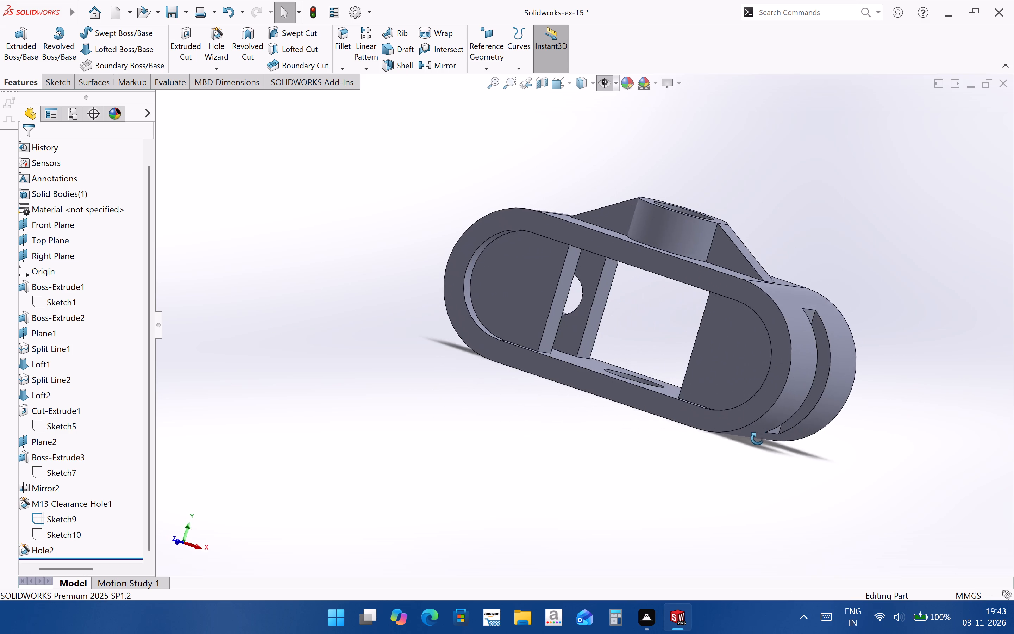
middle_drag(757, 439, 770, 463)
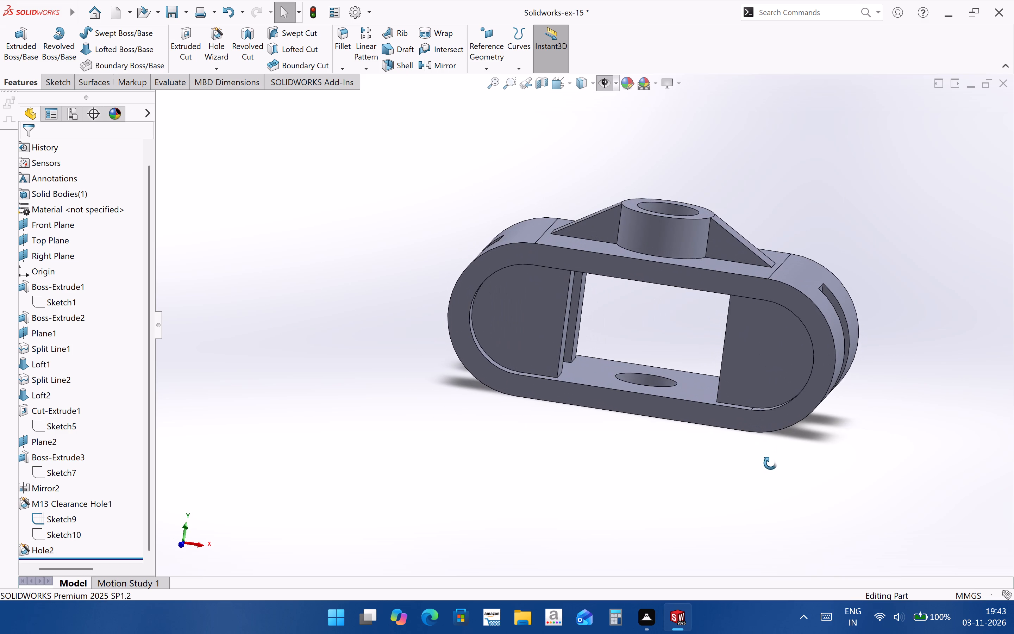
middle_drag(770, 463, 769, 464)
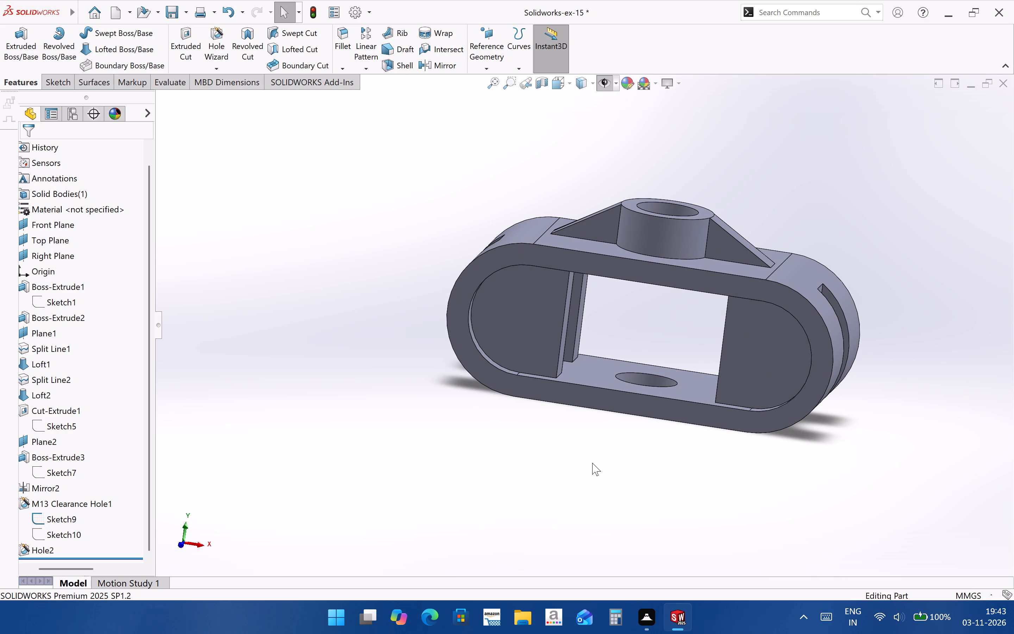
scroll(628, 345, up, 1)
scroll(626, 343, down, 1)
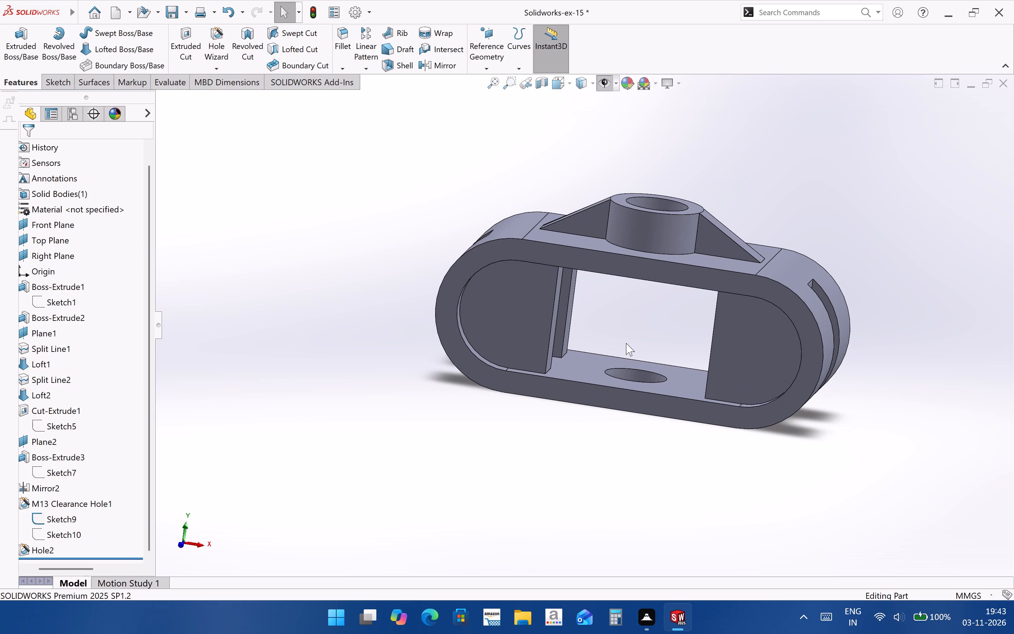
middle_drag(625, 344, 578, 411)
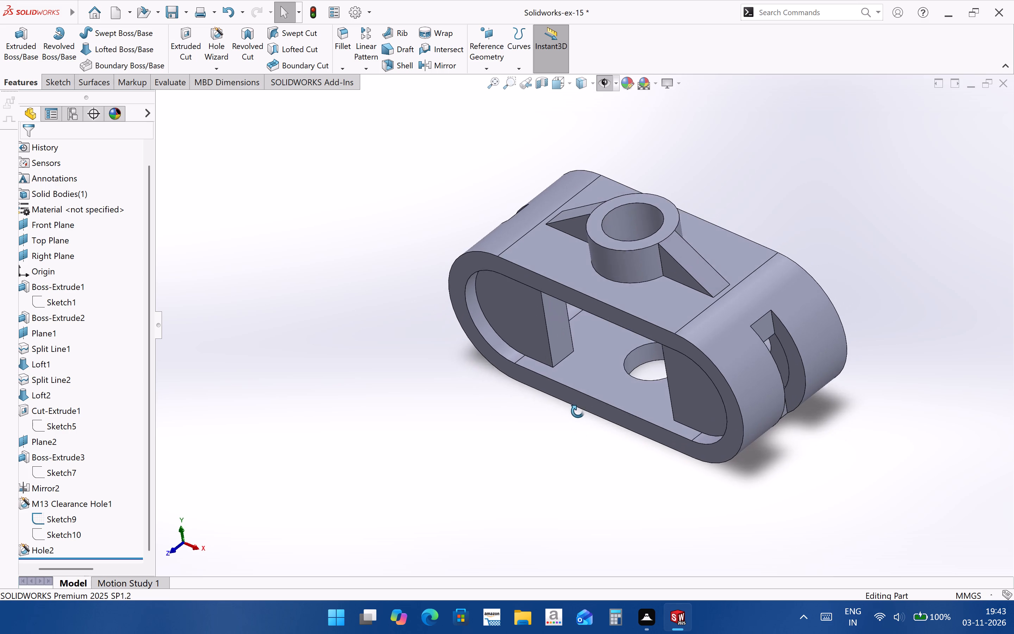
middle_drag(578, 411, 580, 410)
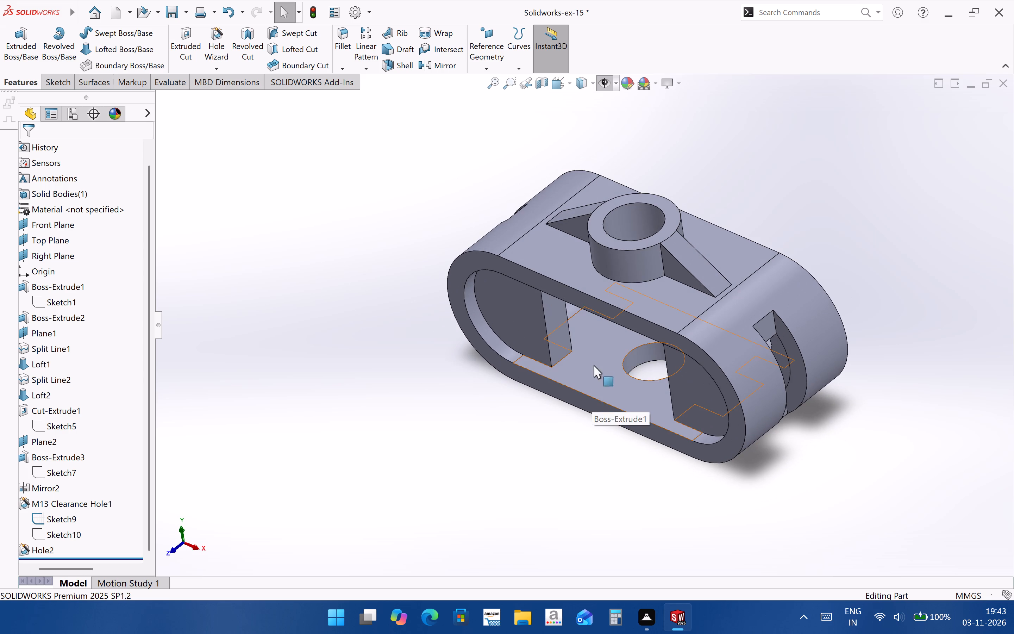
middle_drag(597, 354, 627, 305)
scroll(690, 208, down, 2)
middle_drag(674, 273, 652, 293)
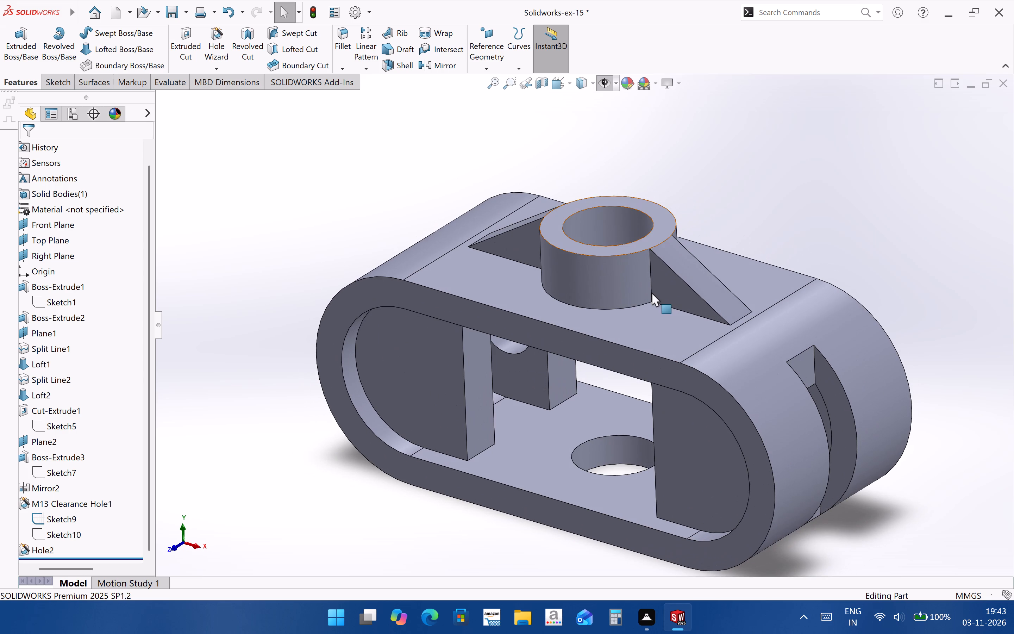
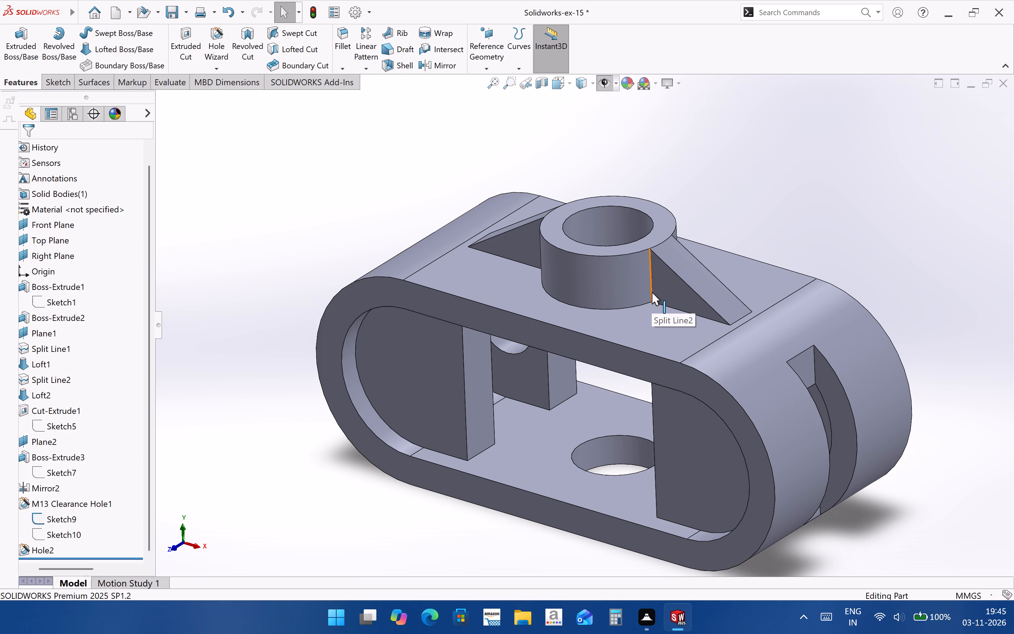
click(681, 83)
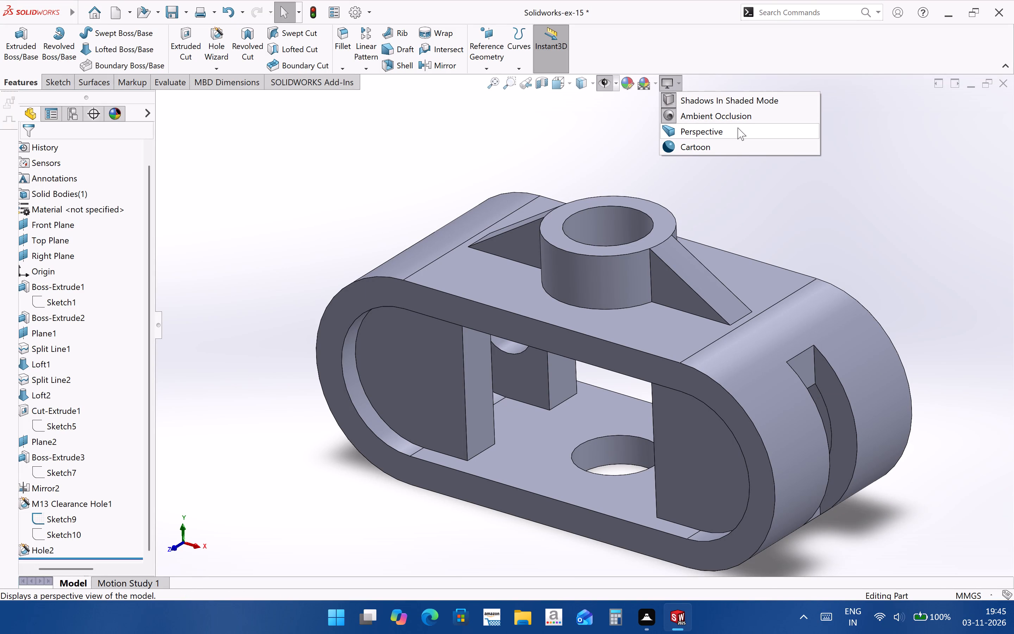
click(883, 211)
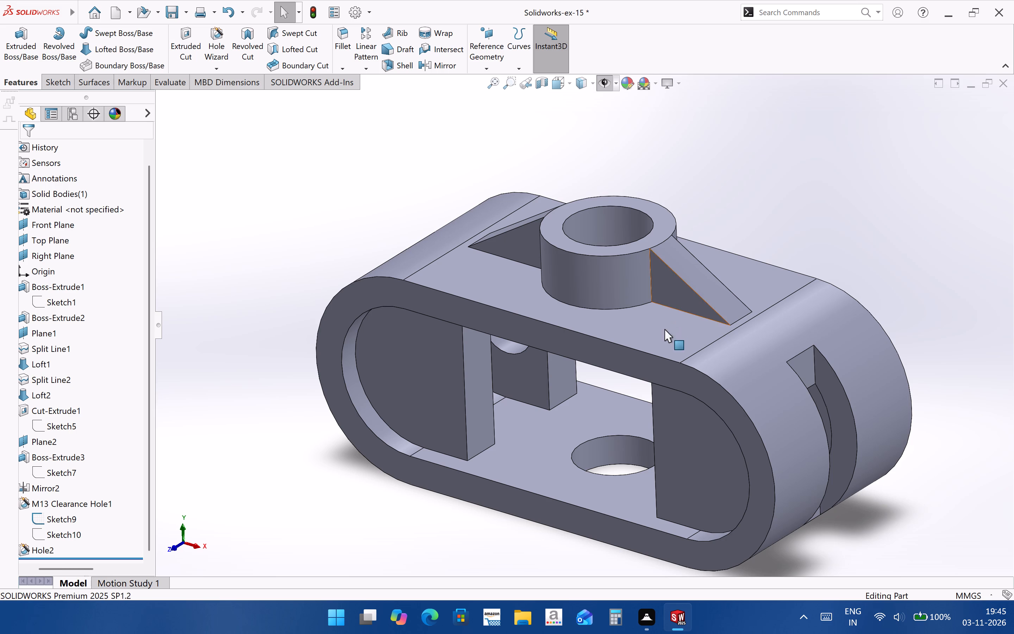
Expand the Solid Bodies folder to reach the bracket's body, and turn on the display of the Task Pane.
scroll(664, 327, up, 2)
scroll(62, 339, up, 7)
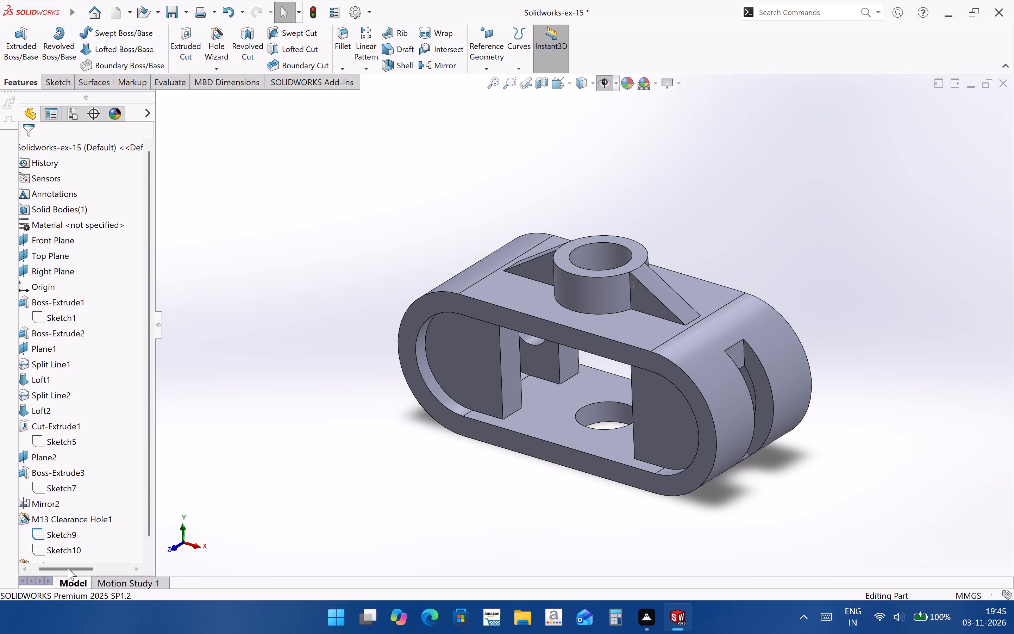
drag(67, 568, 36, 570)
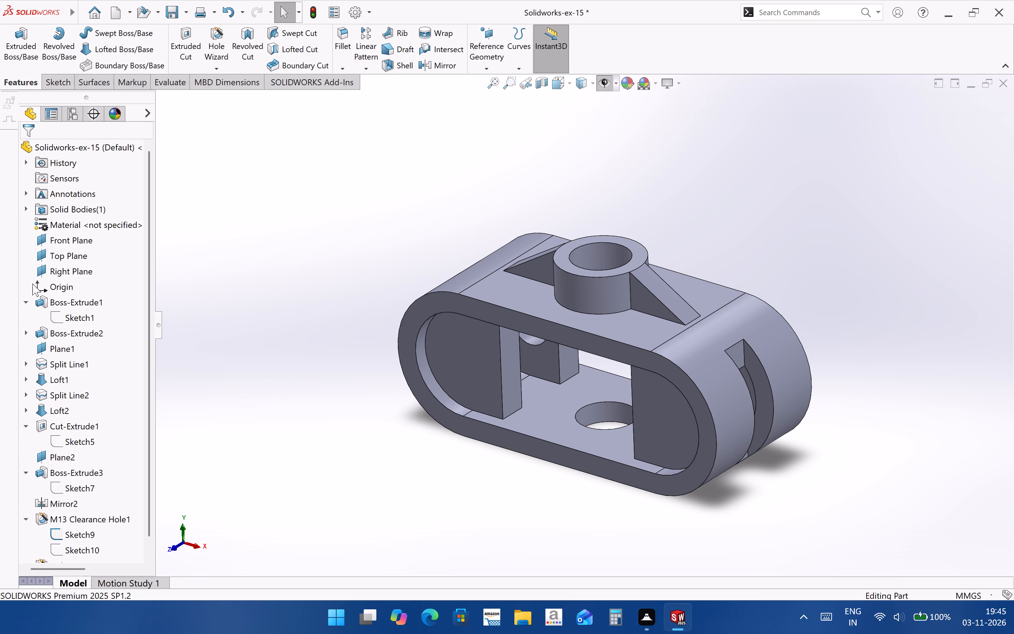
click(25, 210)
click(63, 220)
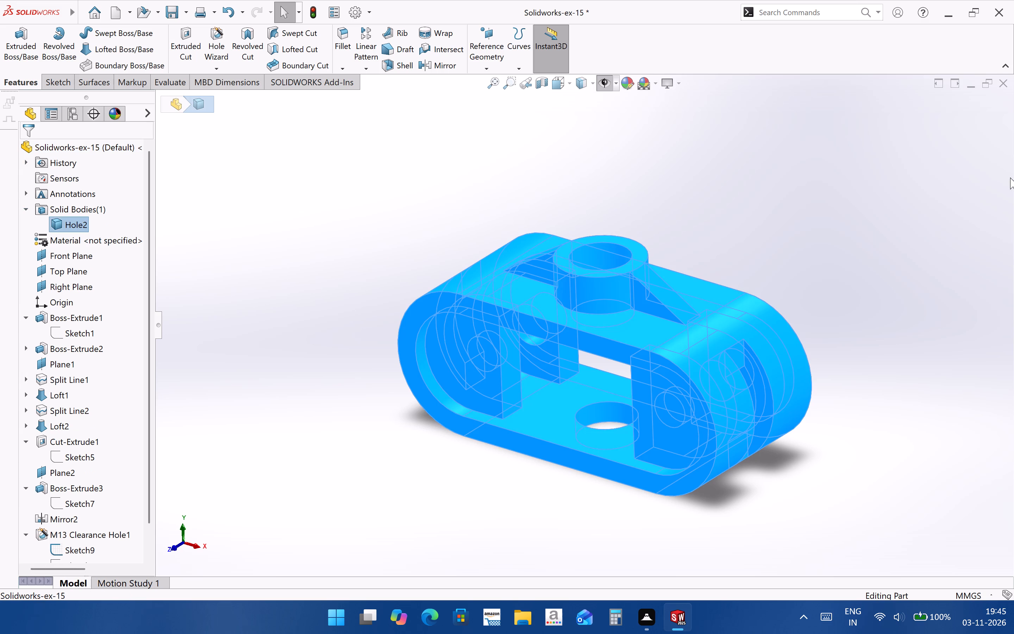
right_click(731, 68)
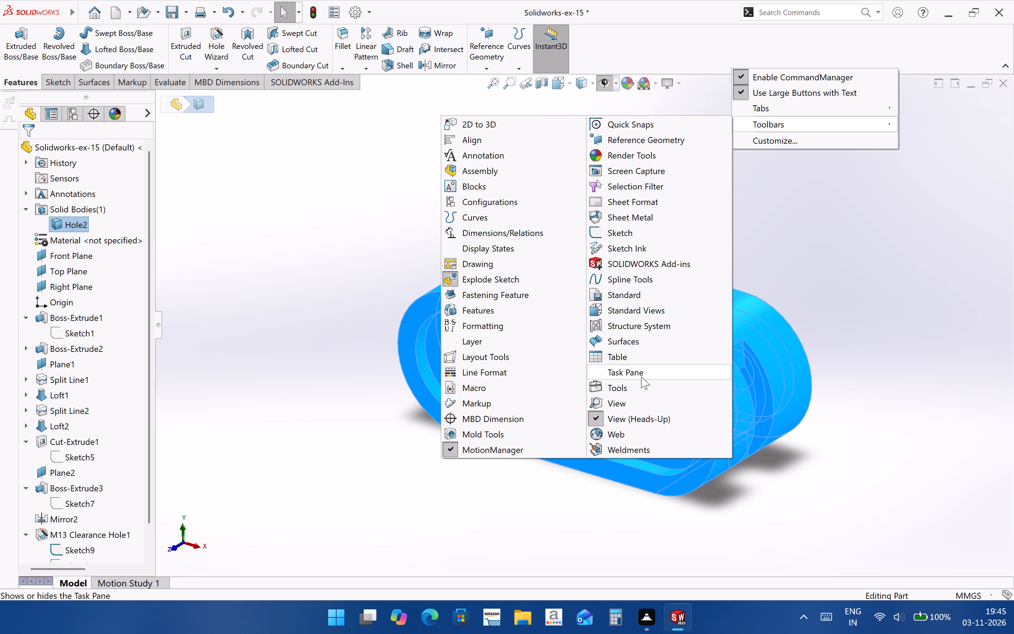
click(641, 377)
click(901, 230)
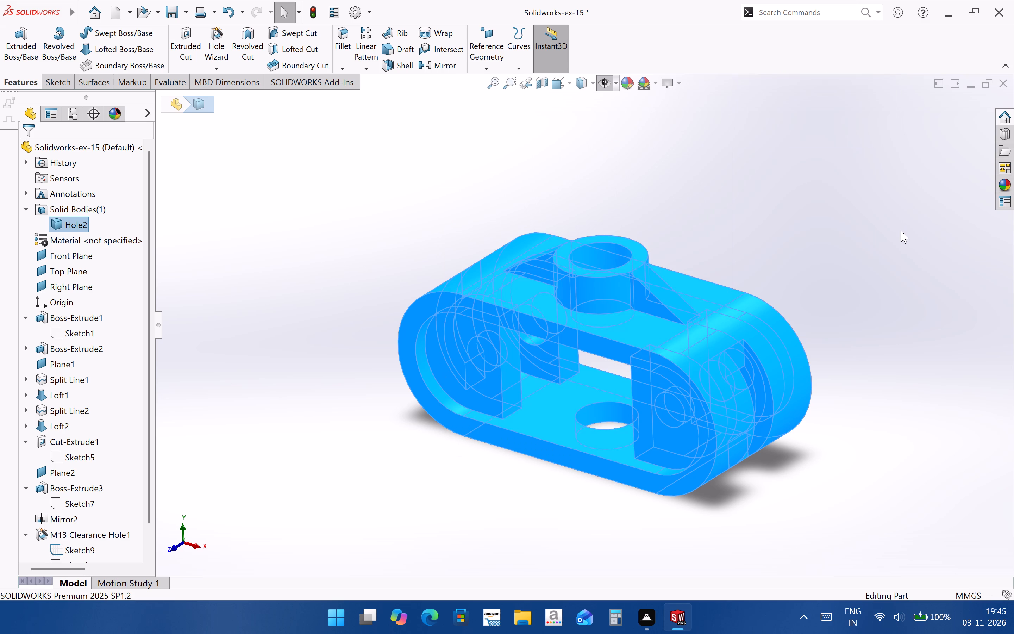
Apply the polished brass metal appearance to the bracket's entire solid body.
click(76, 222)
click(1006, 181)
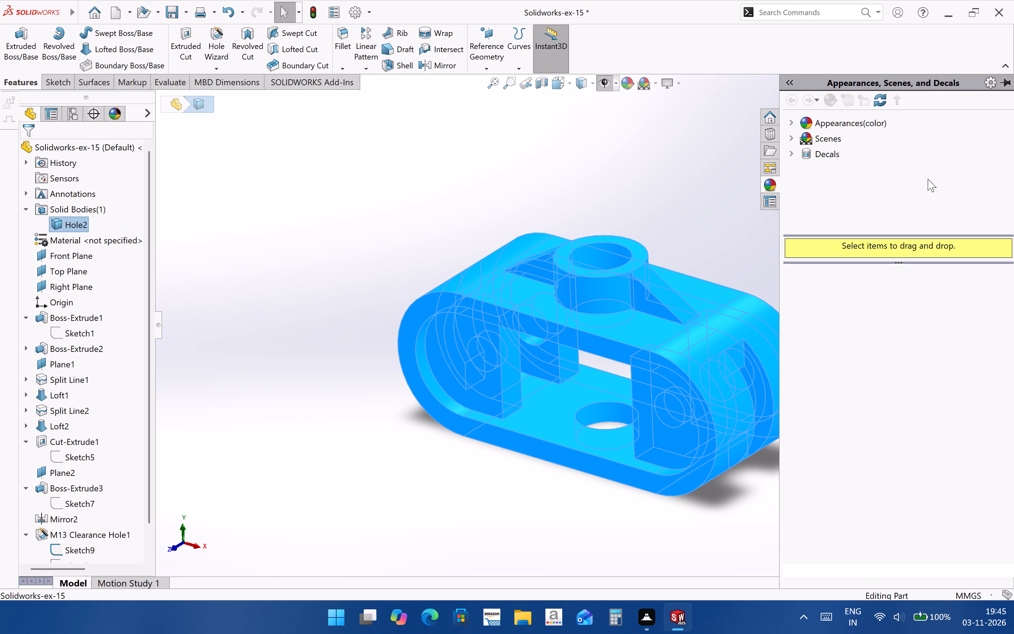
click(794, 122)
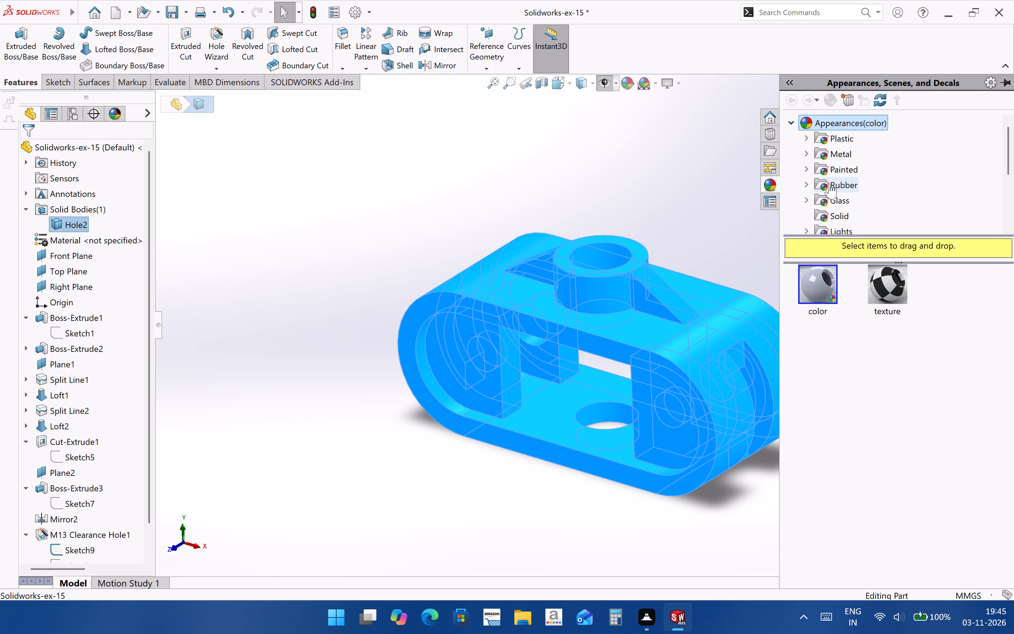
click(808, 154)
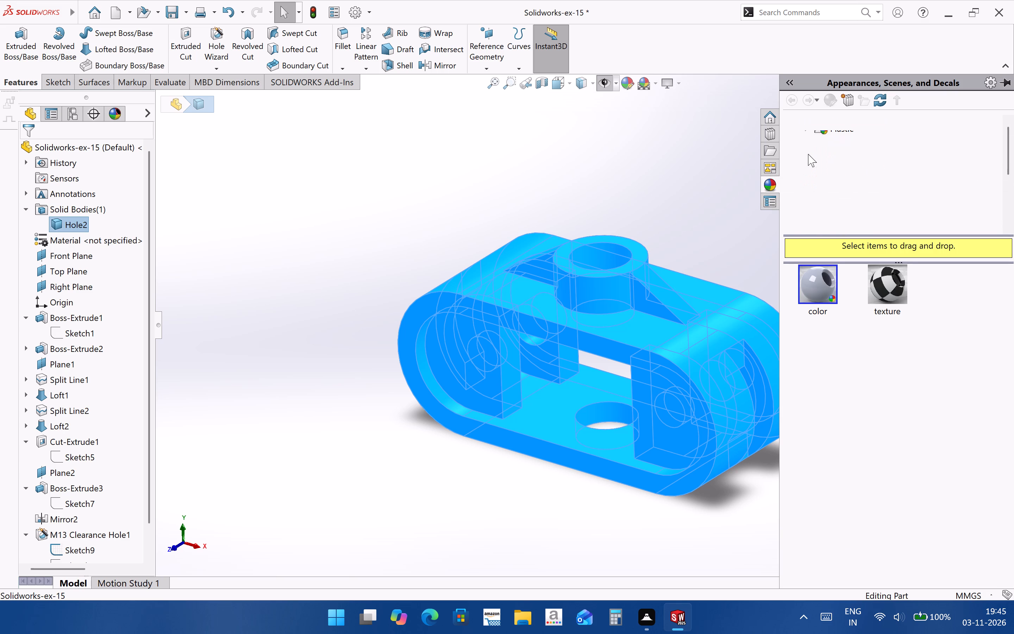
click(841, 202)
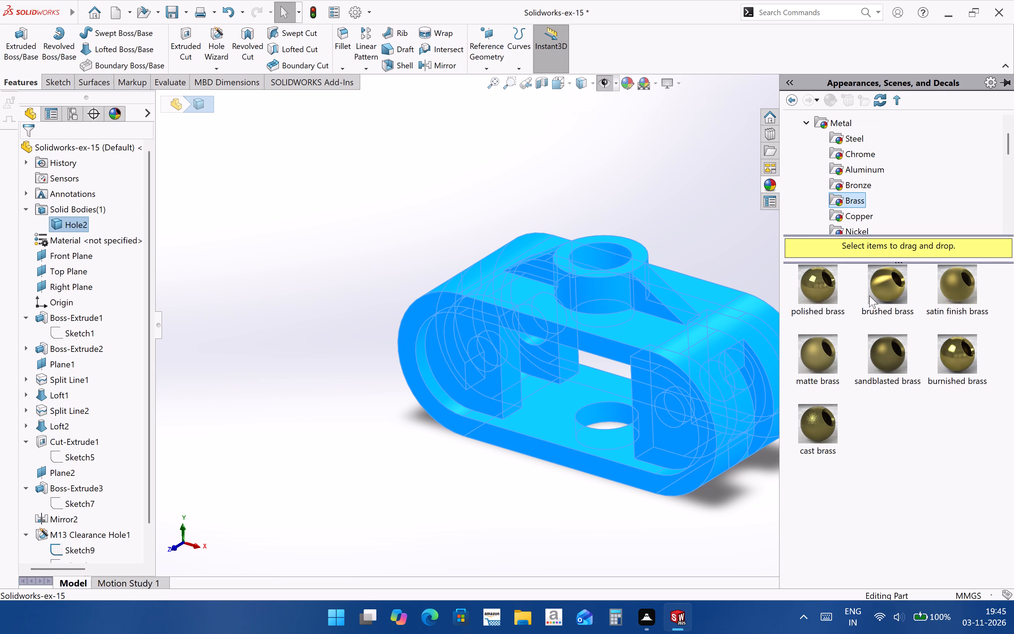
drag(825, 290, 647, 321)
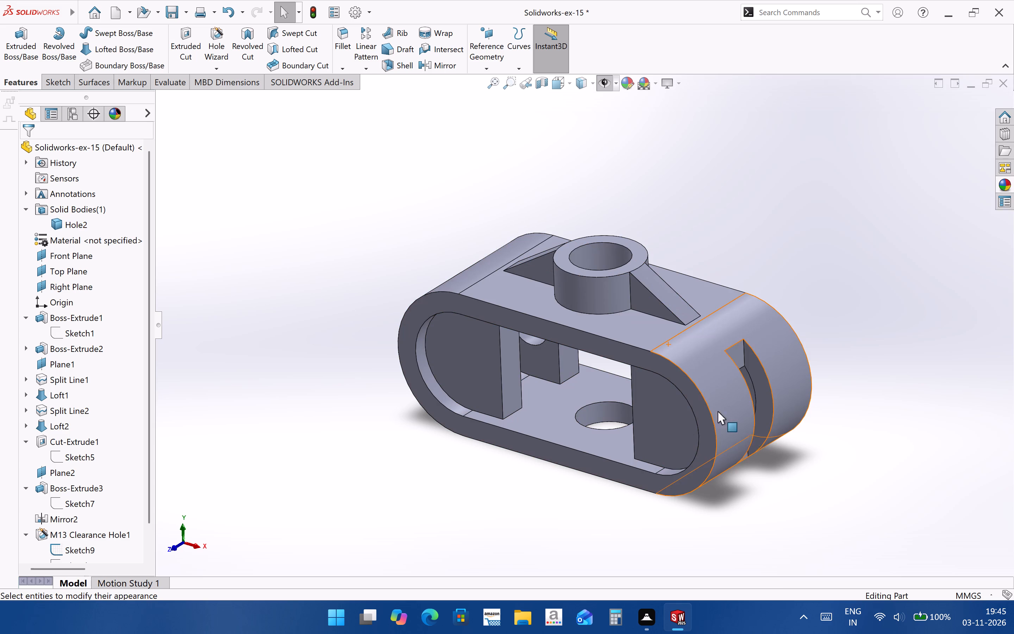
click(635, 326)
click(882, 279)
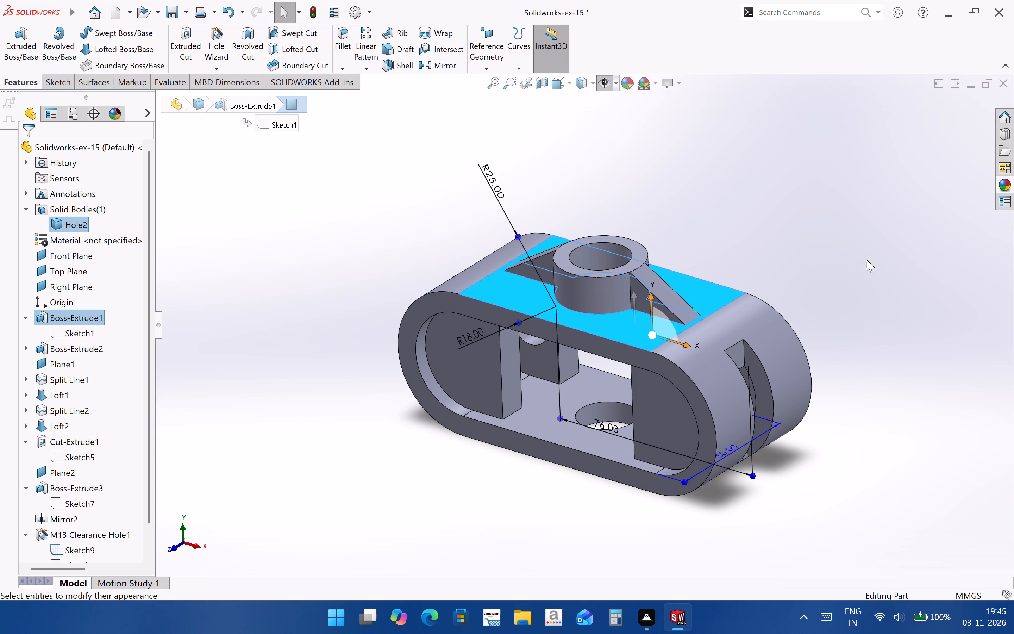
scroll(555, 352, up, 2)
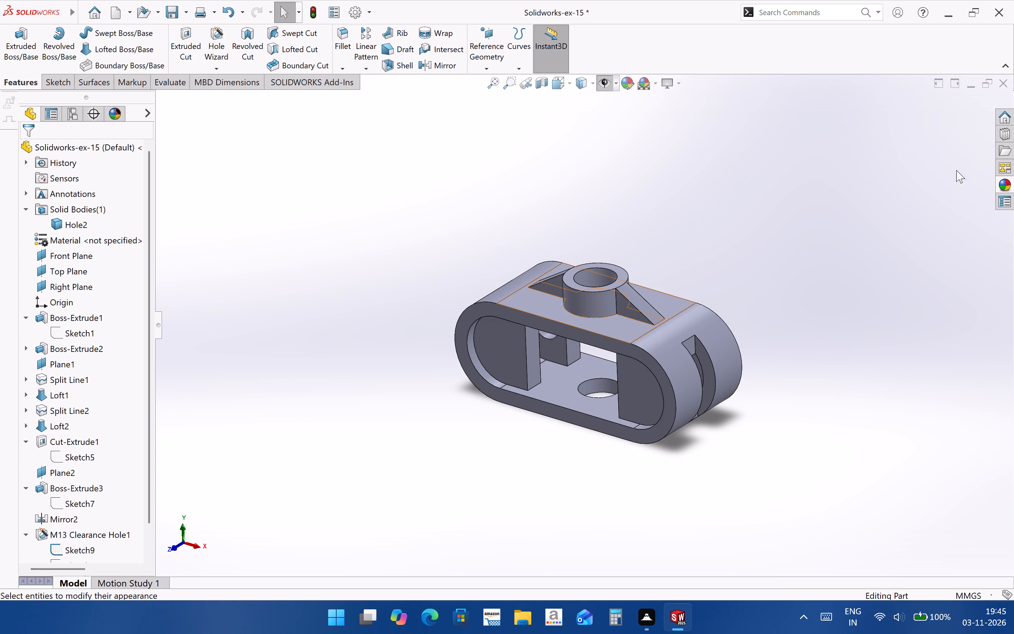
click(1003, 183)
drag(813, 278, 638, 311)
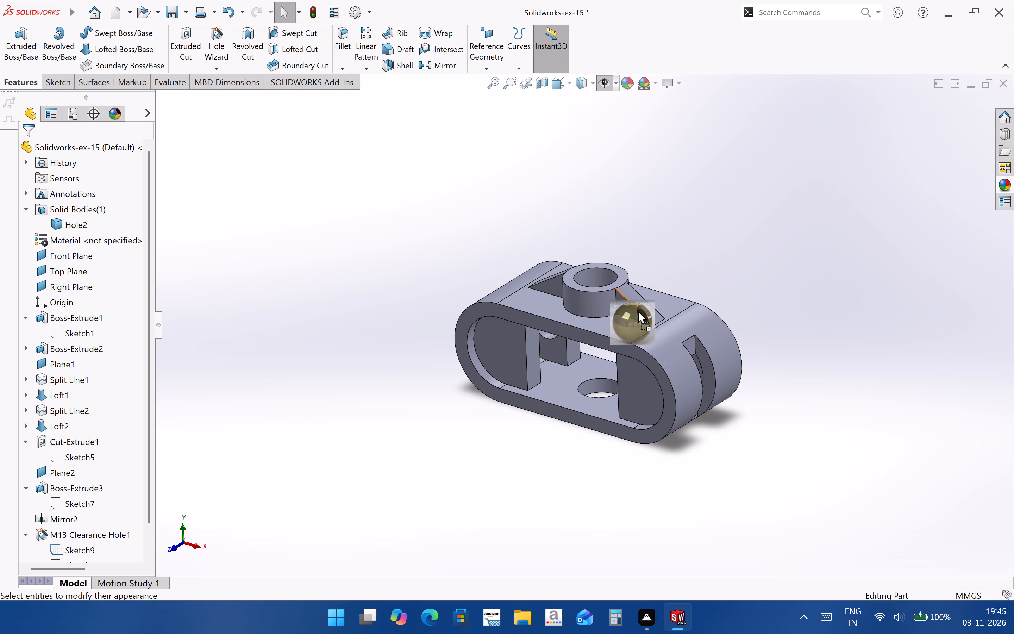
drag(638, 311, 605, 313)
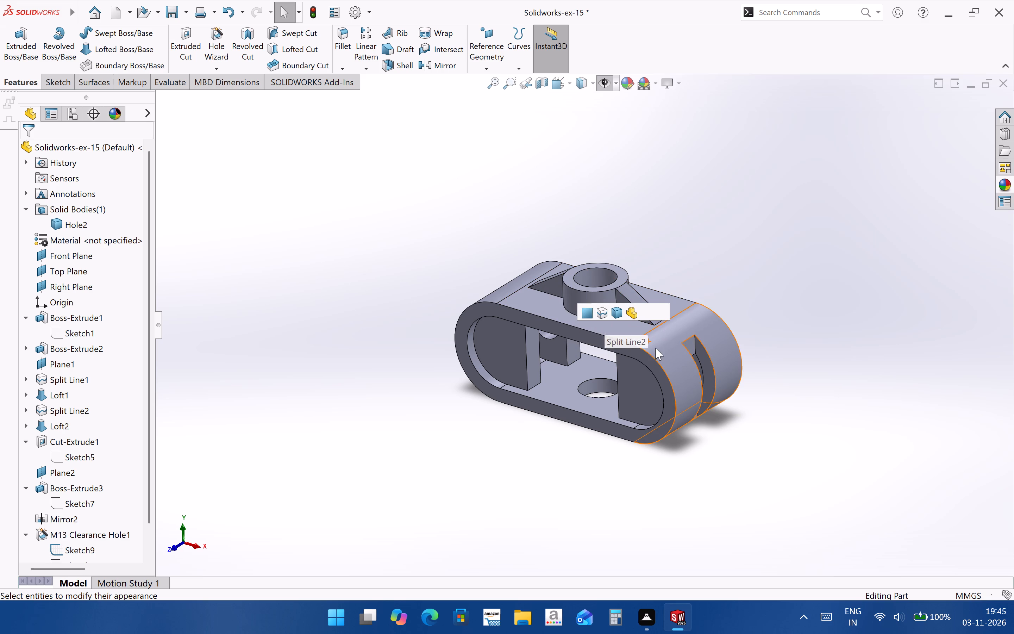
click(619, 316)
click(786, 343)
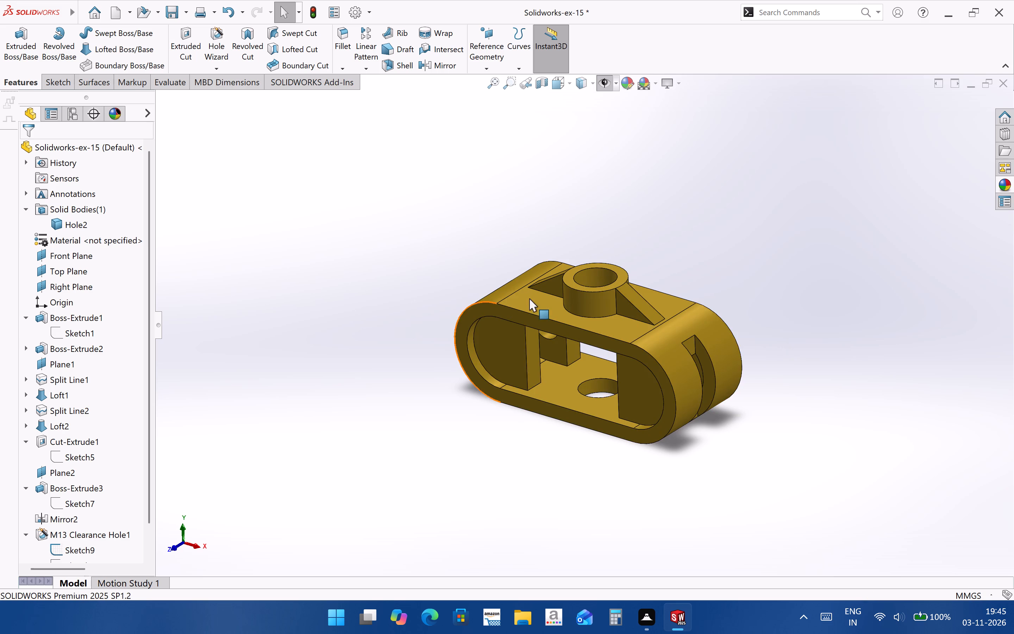
Examine the brass-coloured bracket from above, from the front and from the slotted end.
scroll(529, 298, down, 2)
middle_drag(624, 327, 614, 380)
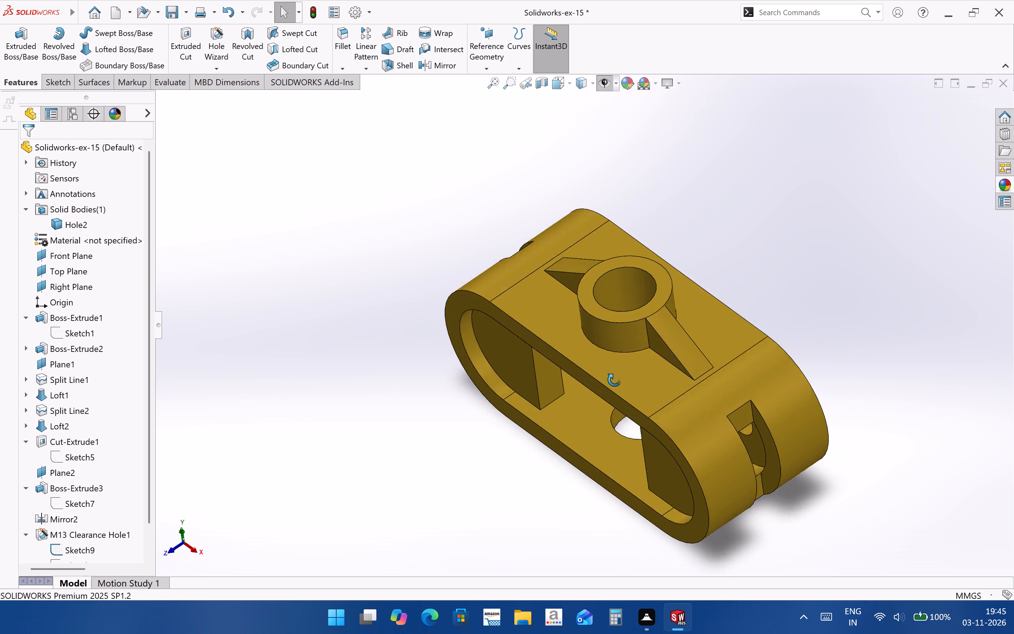
middle_drag(614, 380, 611, 422)
click(682, 79)
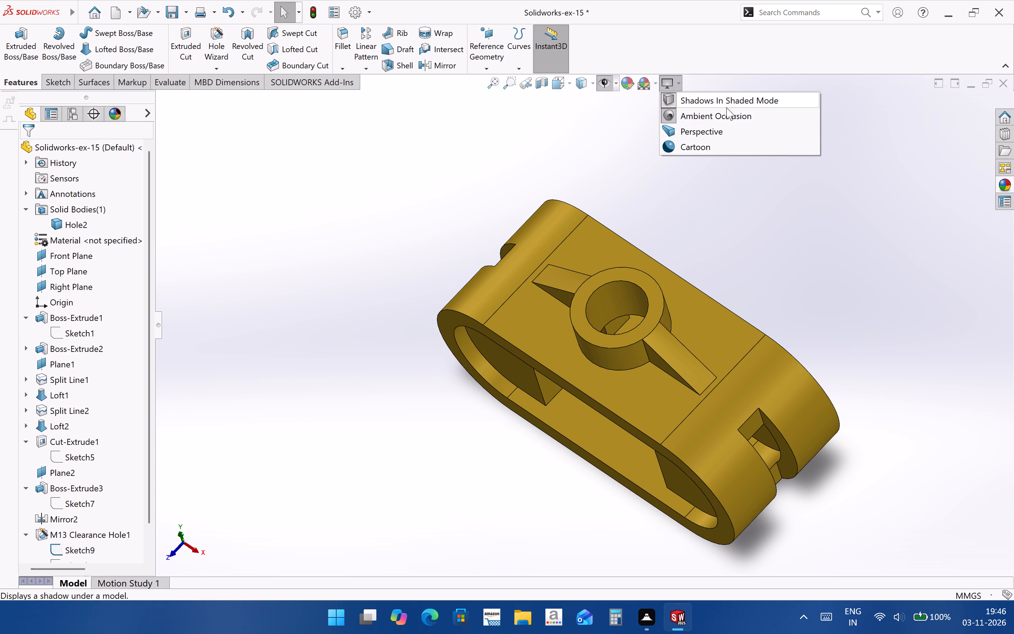
click(756, 233)
scroll(474, 230, up, 3)
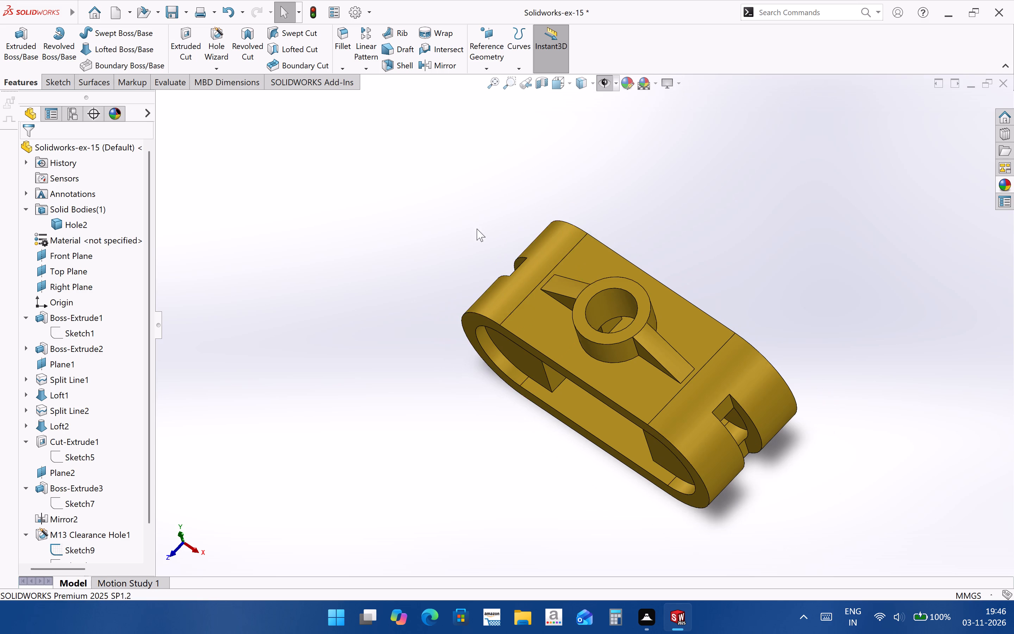
middle_drag(646, 310, 650, 247)
scroll(687, 321, down, 1)
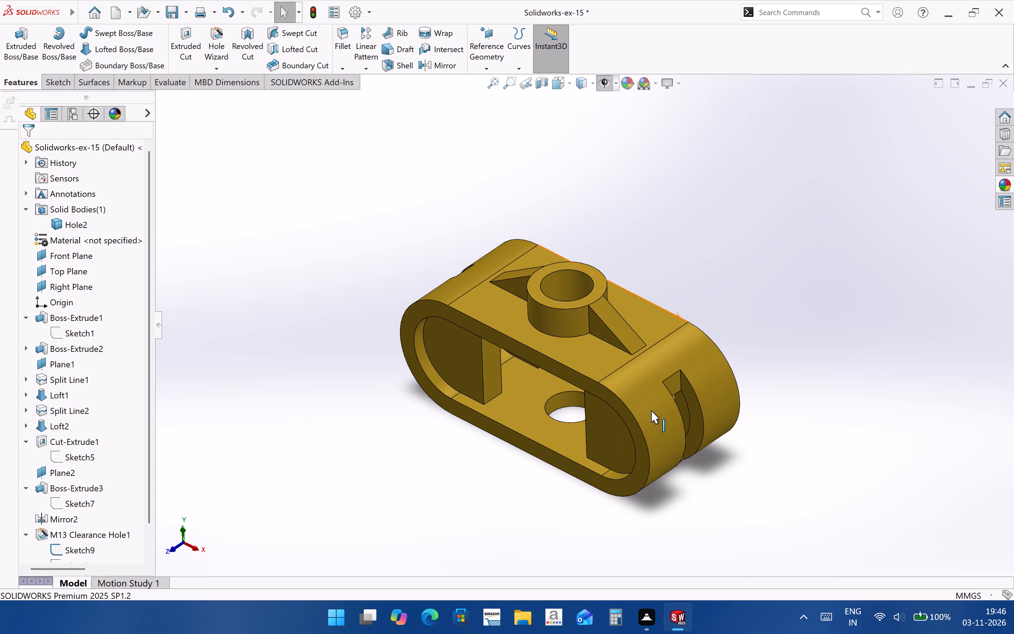
scroll(651, 410, down, 3)
middle_drag(615, 405, 632, 375)
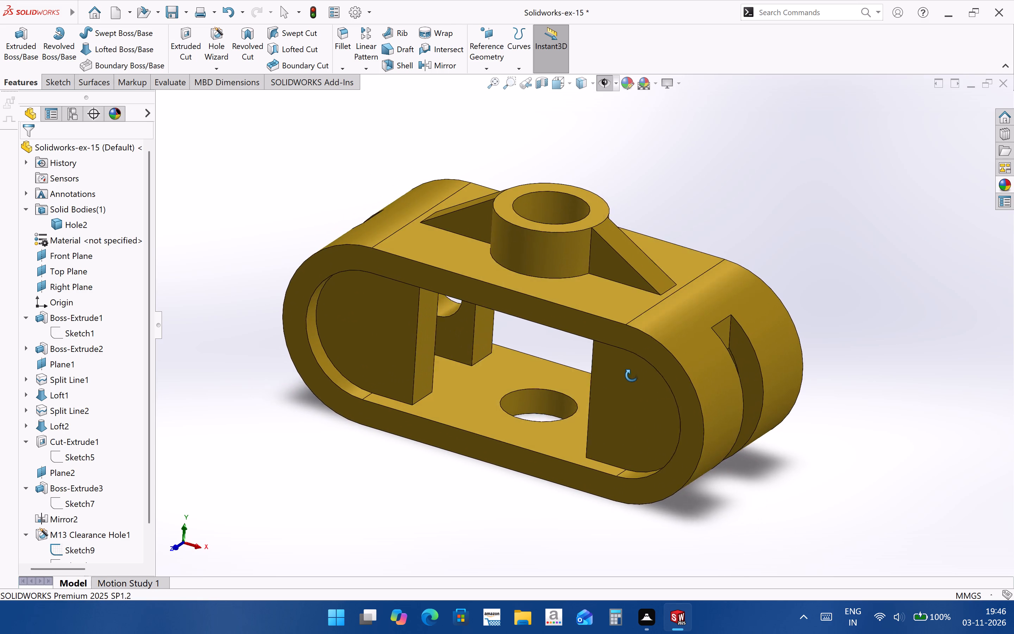
middle_drag(632, 375, 624, 377)
scroll(624, 374, up, 1)
middle_drag(624, 374, 615, 395)
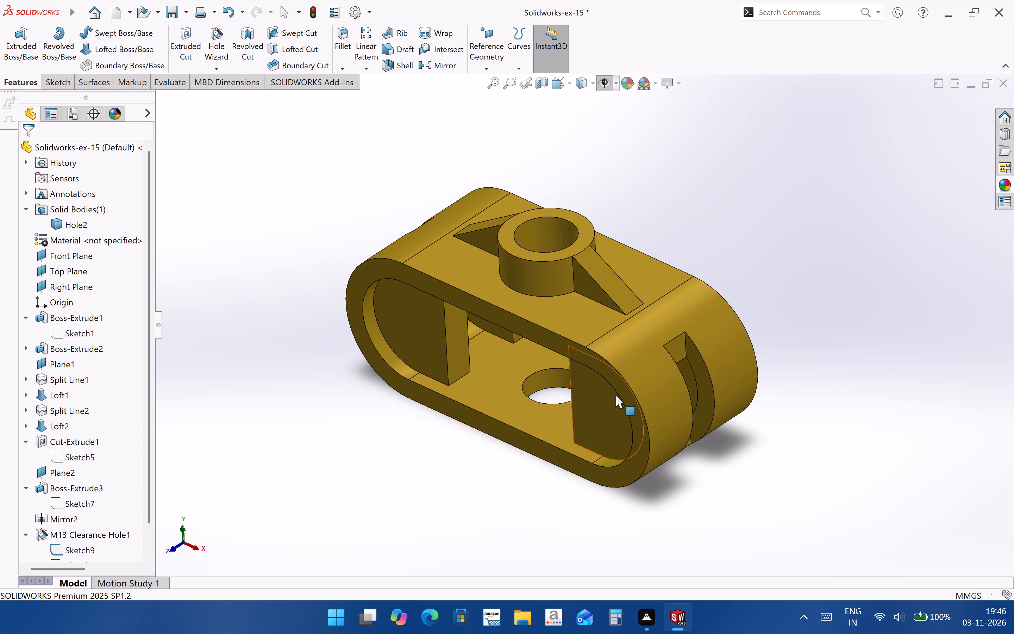
middle_drag(614, 395, 604, 629)
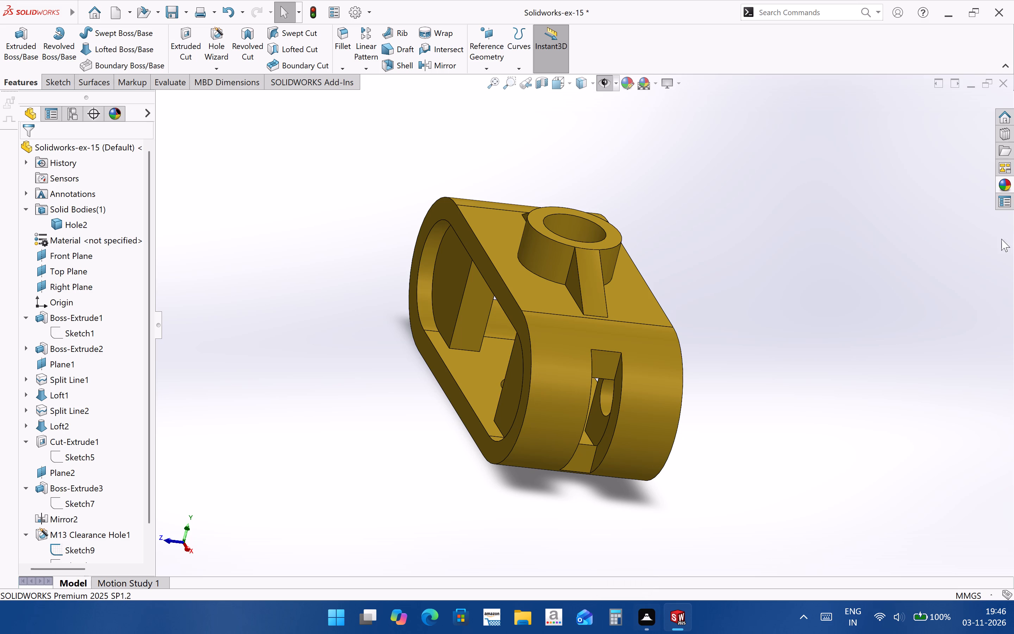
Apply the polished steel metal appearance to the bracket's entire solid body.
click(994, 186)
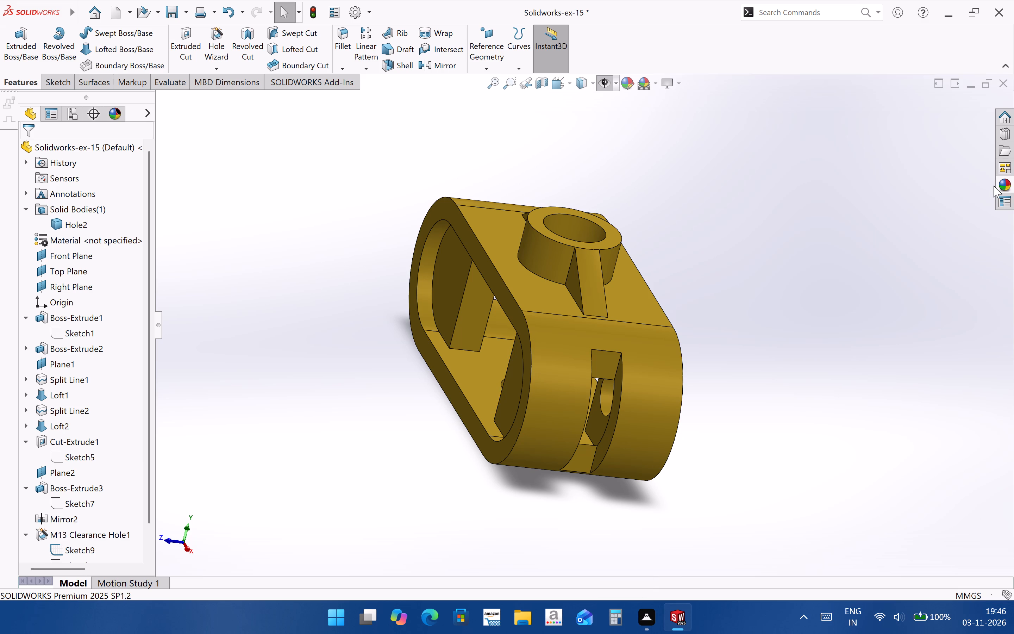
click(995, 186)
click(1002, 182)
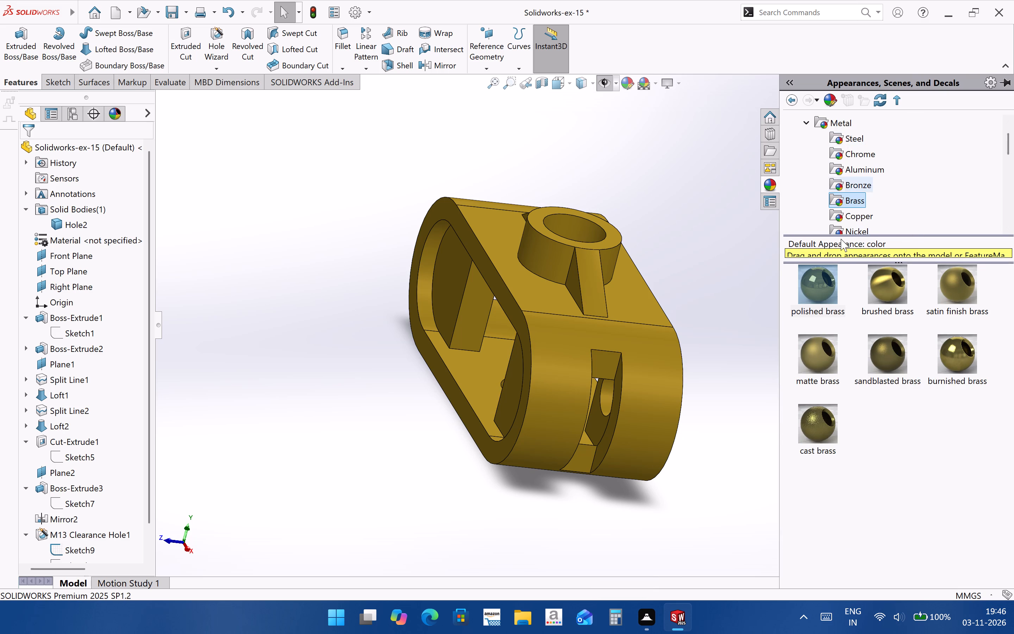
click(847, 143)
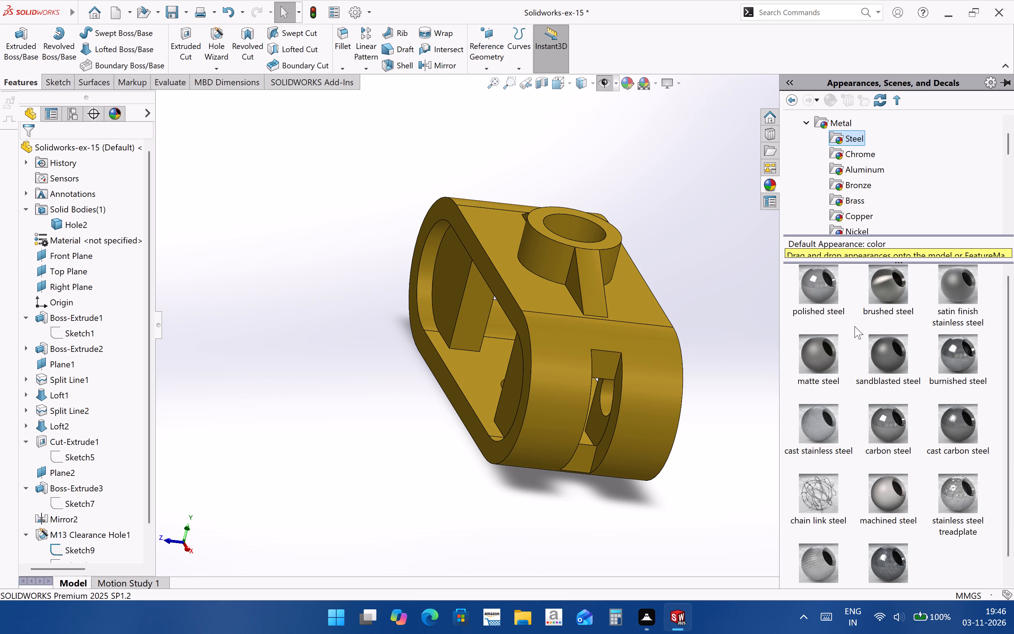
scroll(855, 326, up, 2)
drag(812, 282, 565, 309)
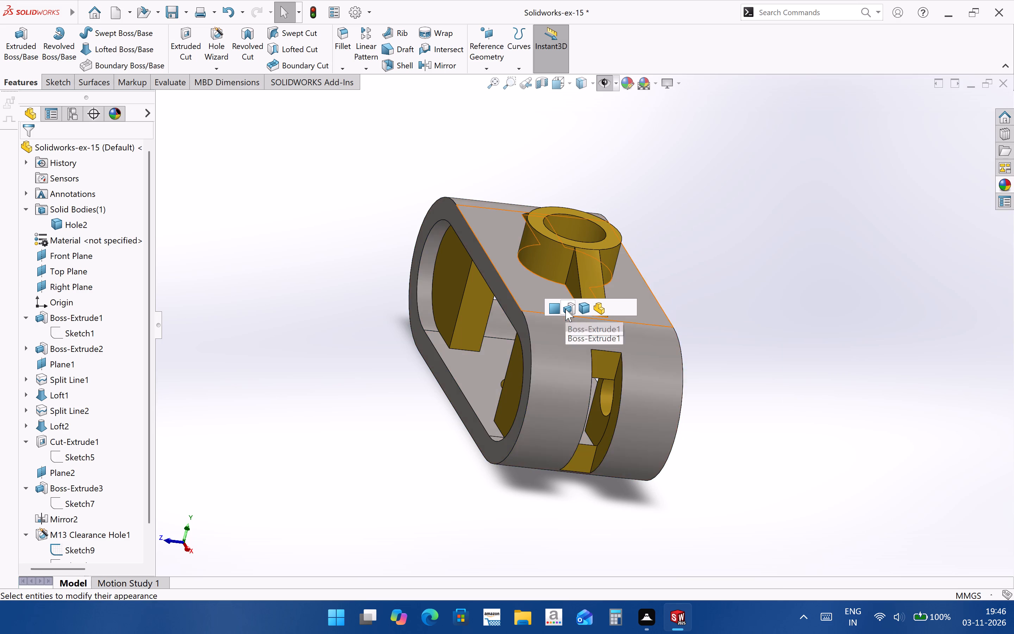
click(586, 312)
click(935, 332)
Apply the carbon steel appearance to the bracket's entire solid body, leaving no faces selected.
middle_drag(564, 294, 620, 319)
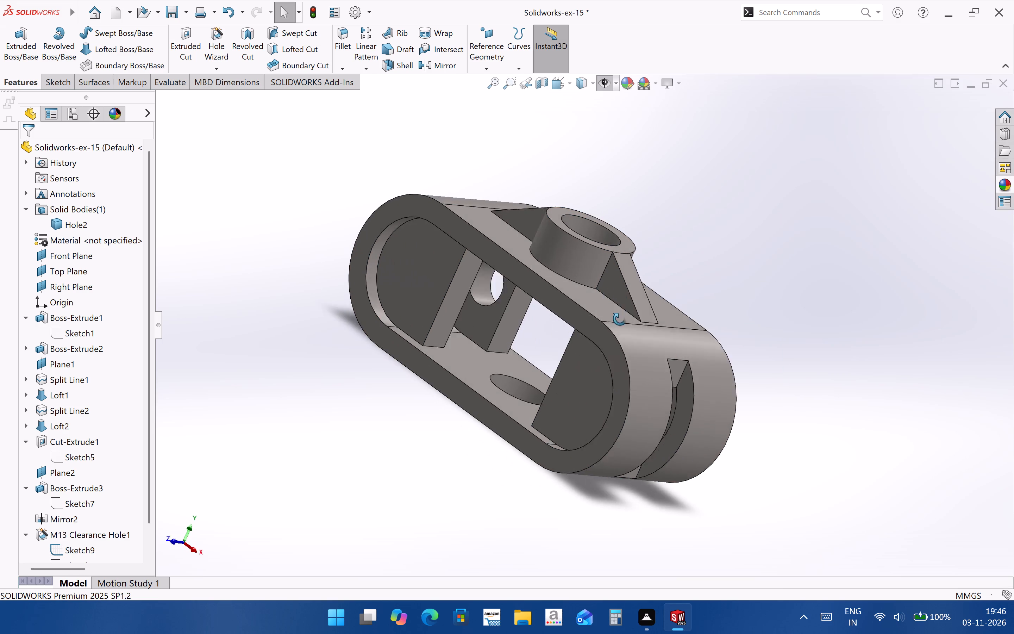
middle_drag(620, 319, 610, 382)
middle_drag(584, 384, 573, 338)
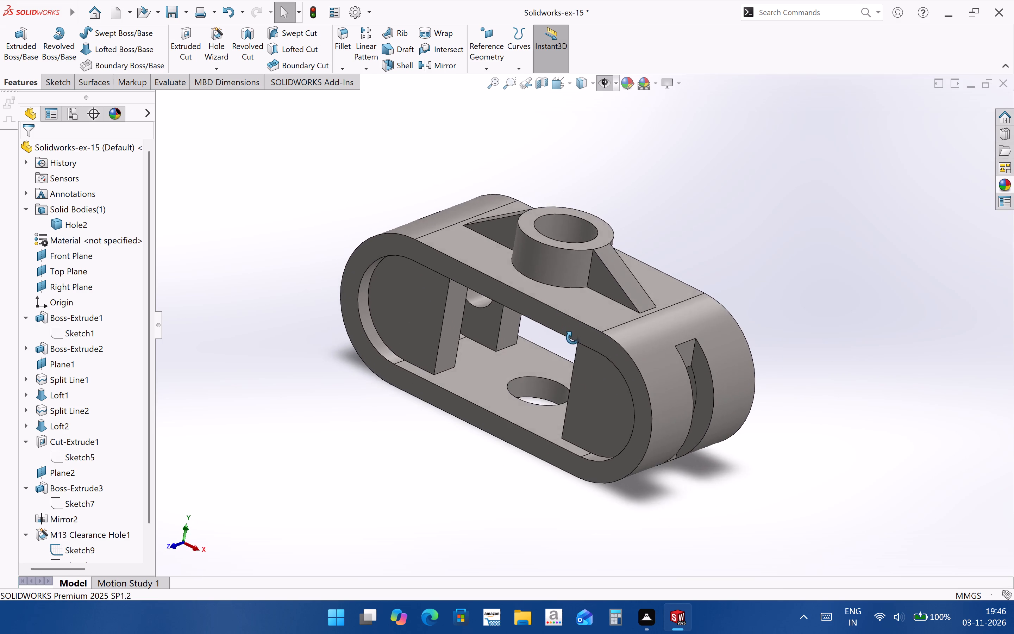
middle_drag(573, 338, 579, 350)
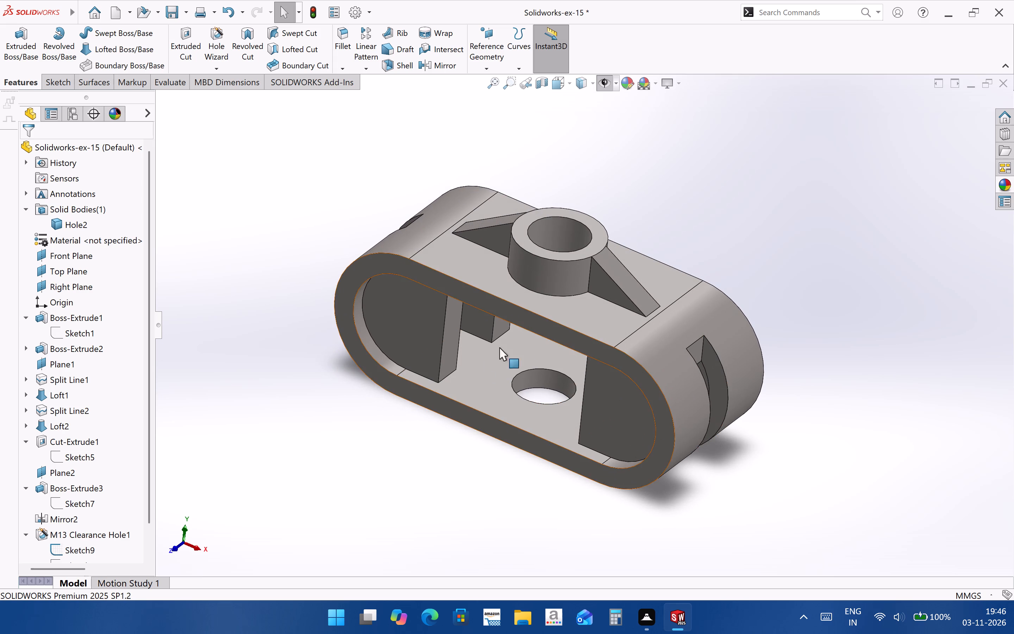
scroll(558, 327, down, 2)
click(1010, 182)
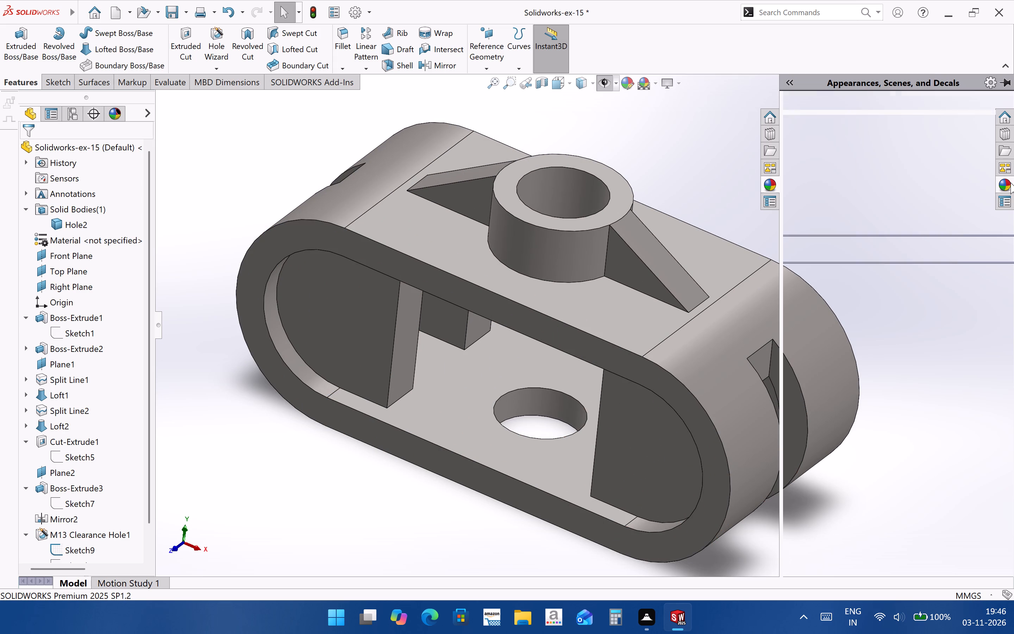
drag(895, 437, 626, 308)
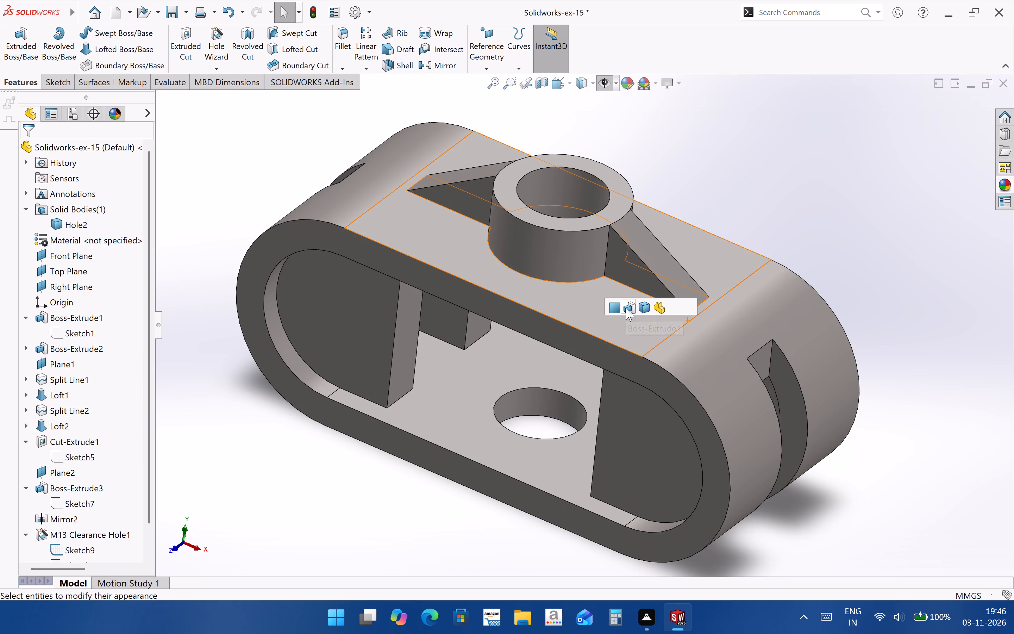
click(641, 310)
click(691, 347)
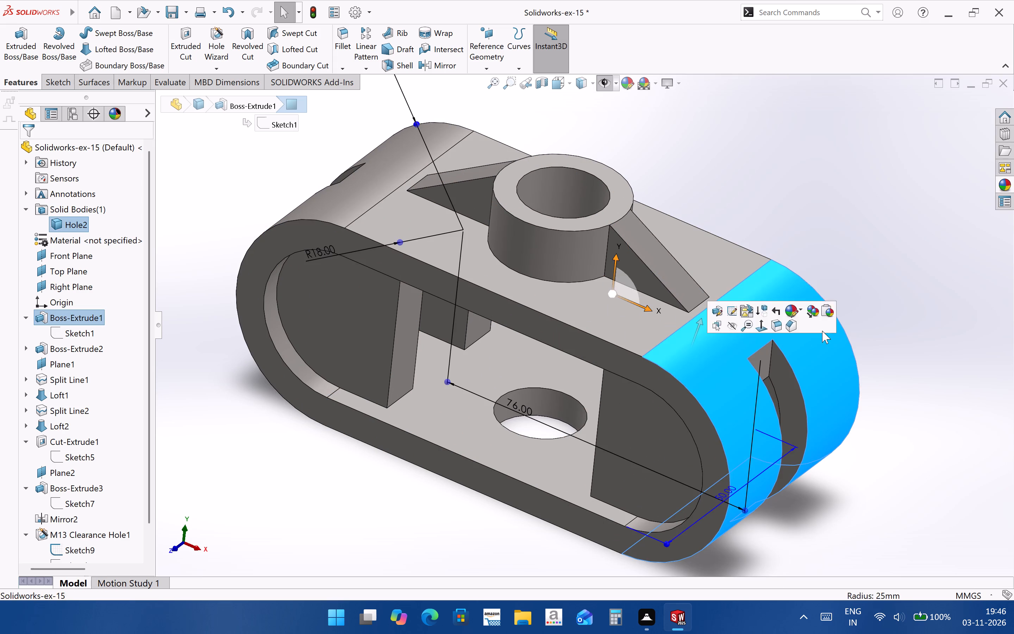
click(751, 180)
Examine the carbon-steel bracket from above, from the front and from the slotted end.
scroll(678, 343, up, 3)
middle_drag(633, 336, 650, 442)
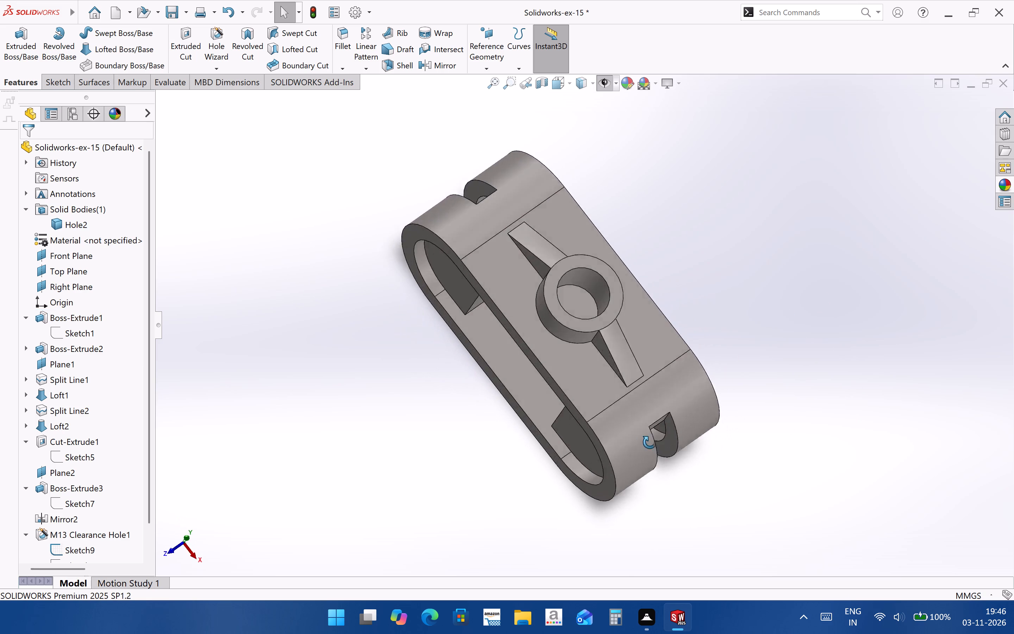
middle_drag(650, 442, 564, 380)
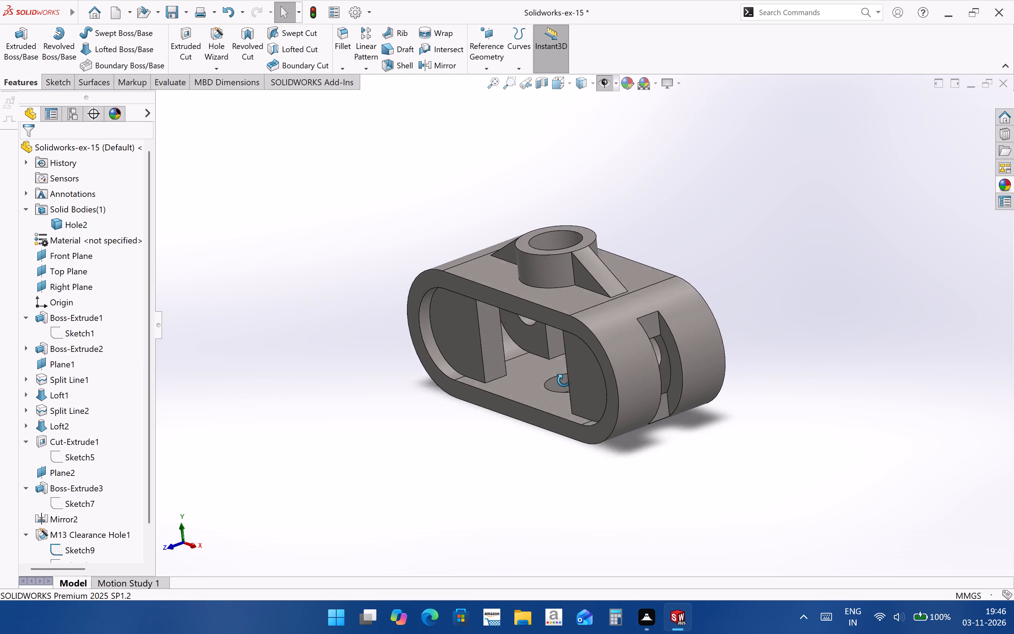
middle_drag(564, 380, 556, 406)
scroll(537, 300, down, 2)
middle_drag(575, 344, 608, 377)
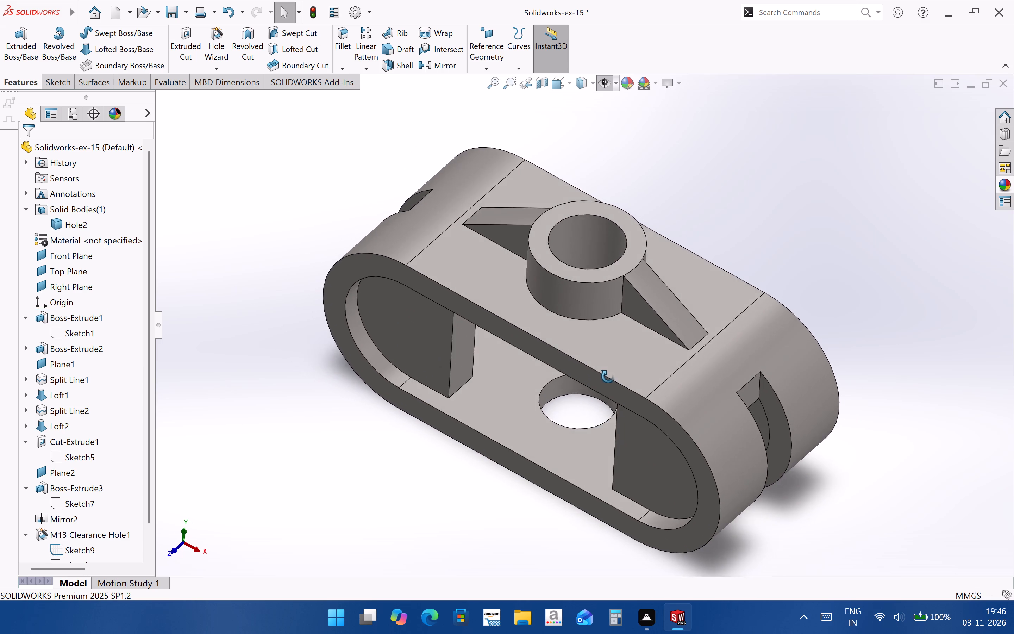
middle_drag(608, 377, 603, 344)
scroll(607, 428, up, 1)
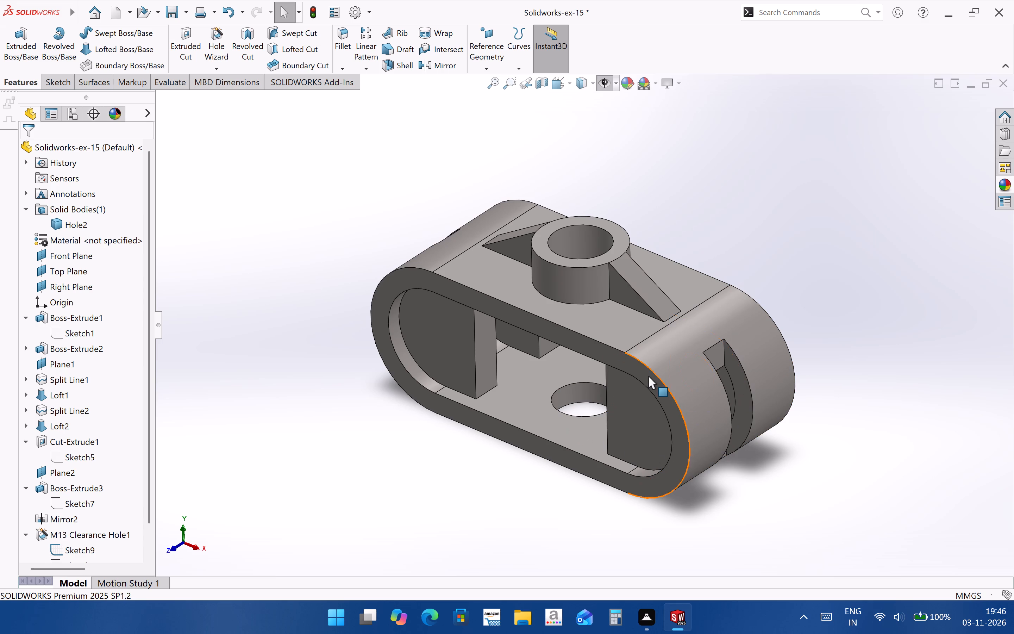
scroll(648, 376, down, 1)
middle_drag(645, 392, 627, 399)
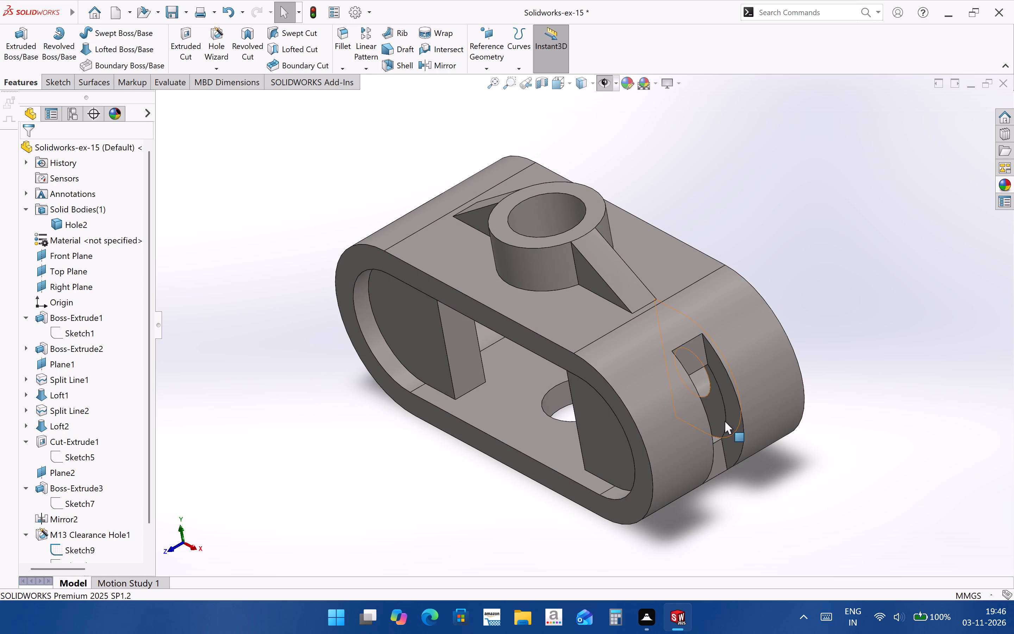
middle_drag(733, 421, 700, 405)
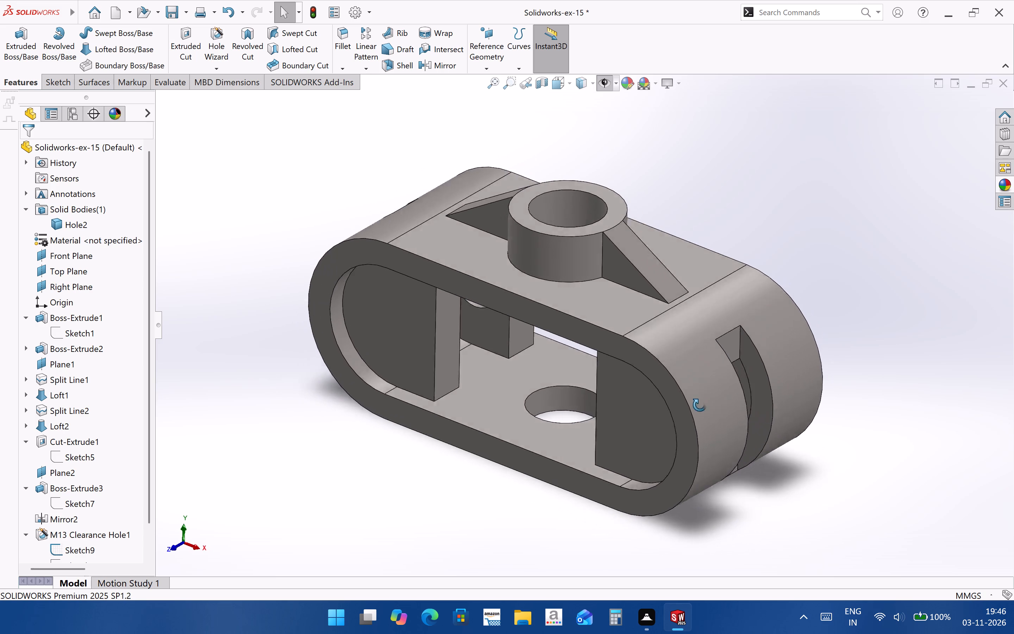
middle_drag(700, 405, 808, 427)
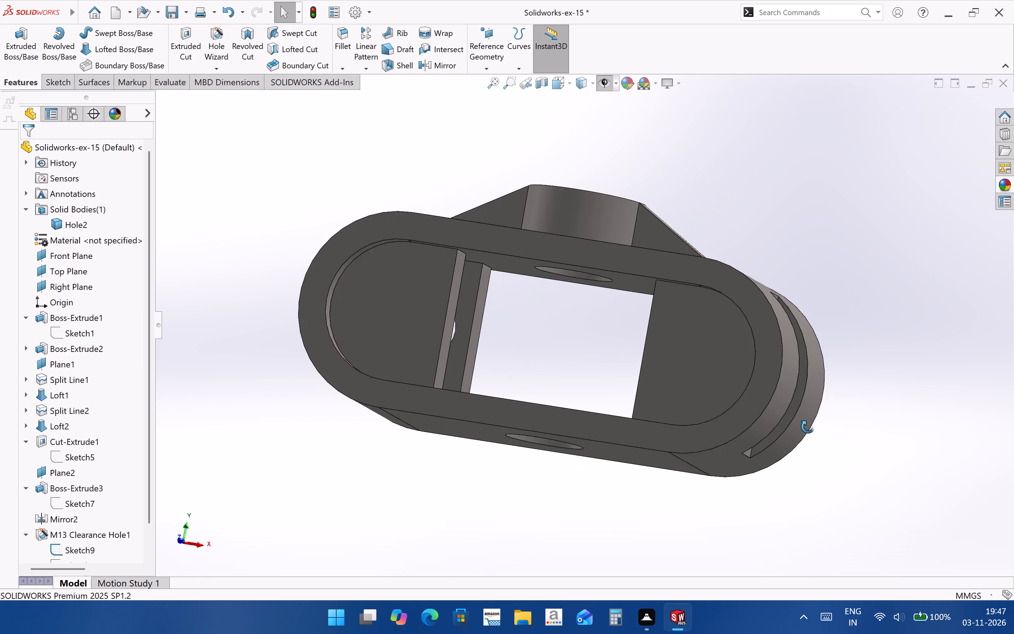
middle_drag(808, 427, 782, 526)
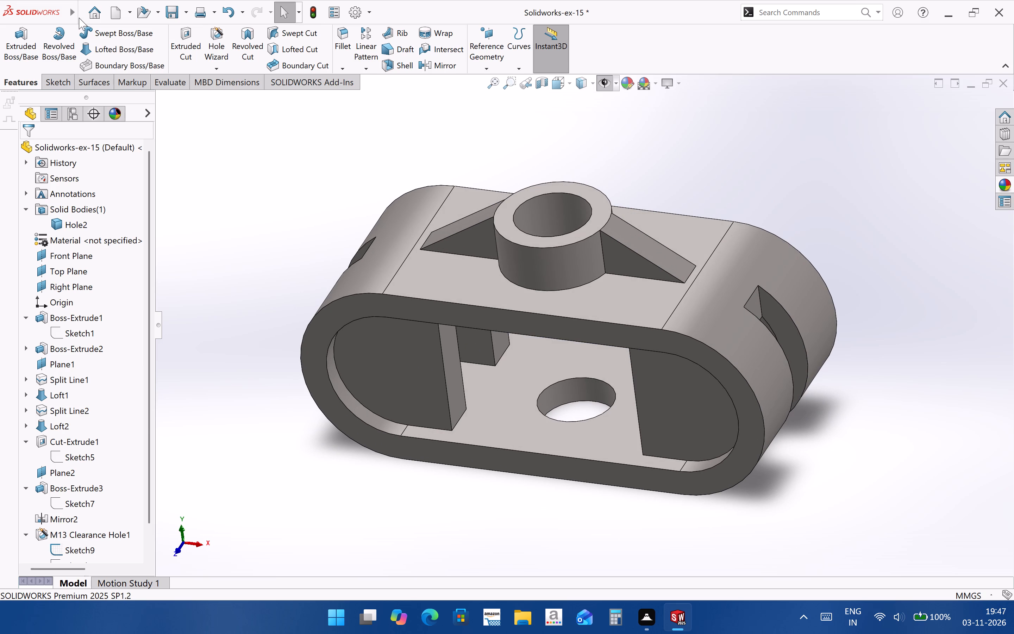
Save the Solidworks-ex-15 part.
click(123, 149)
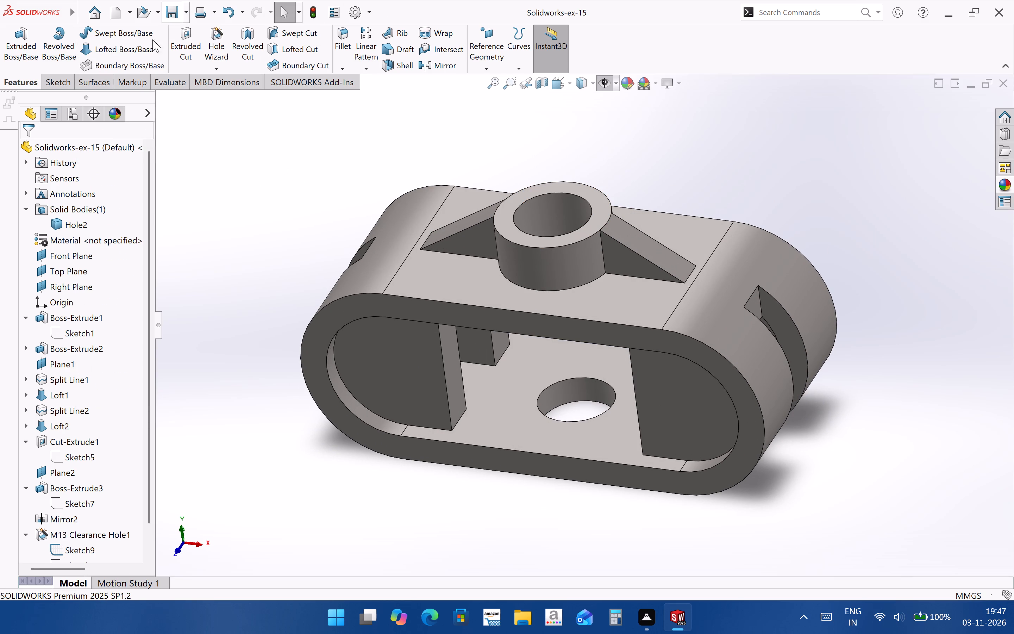
Create a new document from the Drawing template.
click(98, 37)
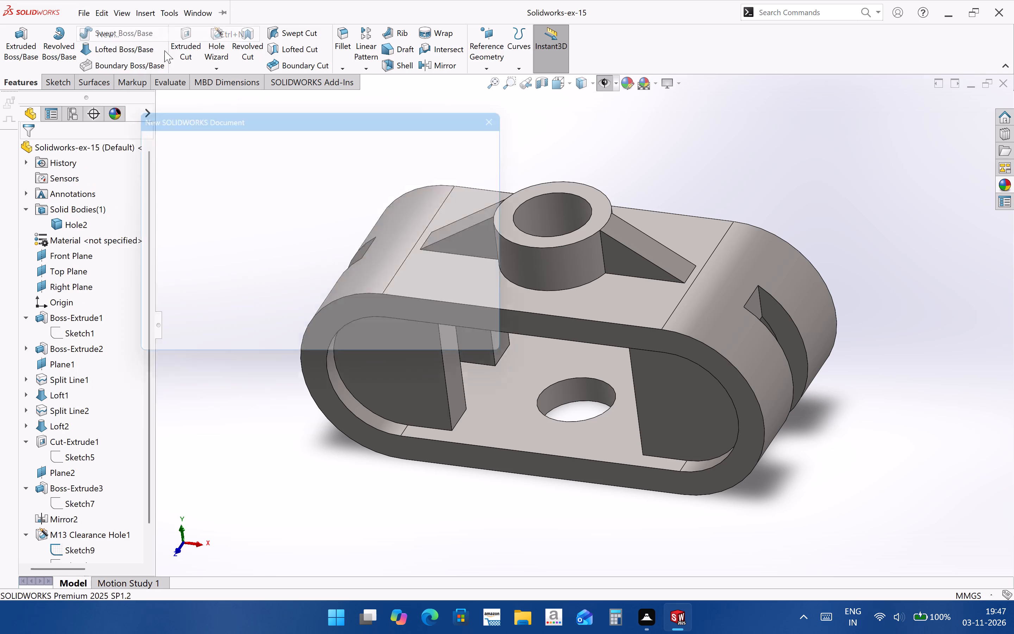
click(242, 163)
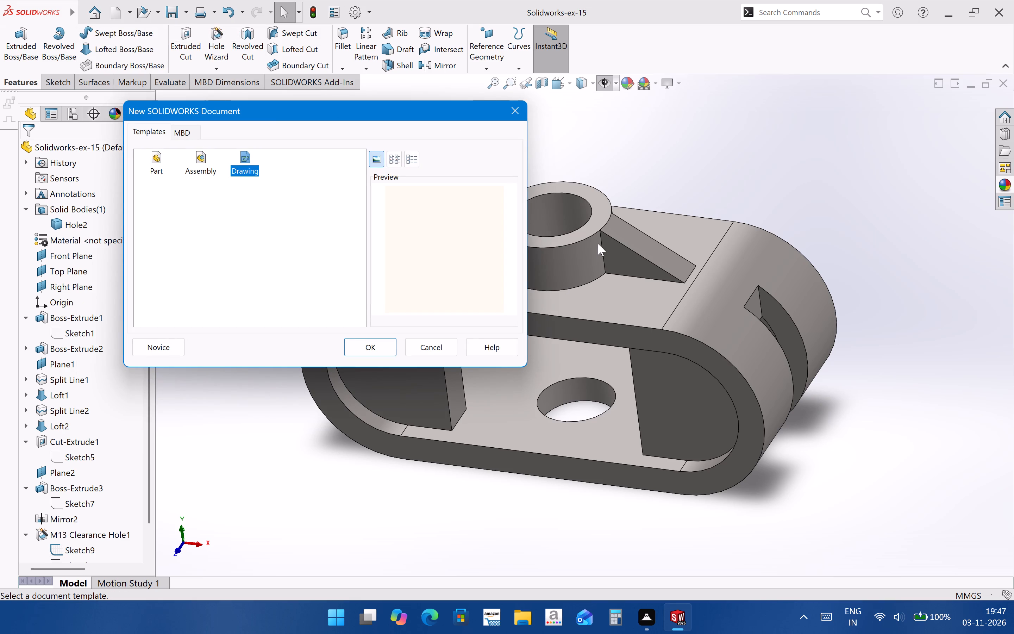
click(384, 344)
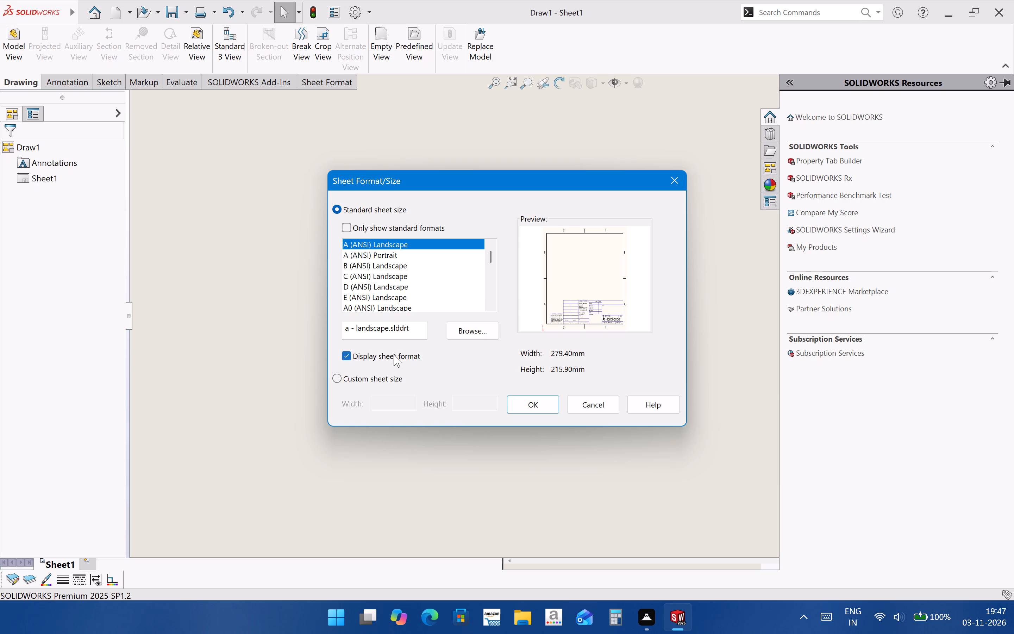
Set up the new drawing sheet with the custom sheet format file dem format-02.slddrt.
right_click(688, 61)
click(464, 328)
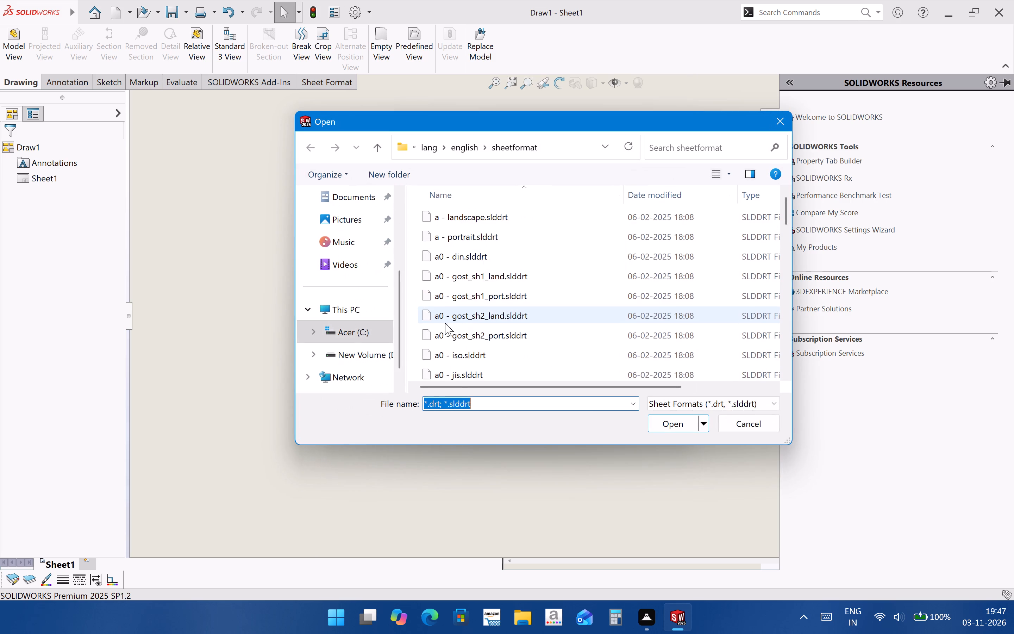
scroll(445, 323, down, 19)
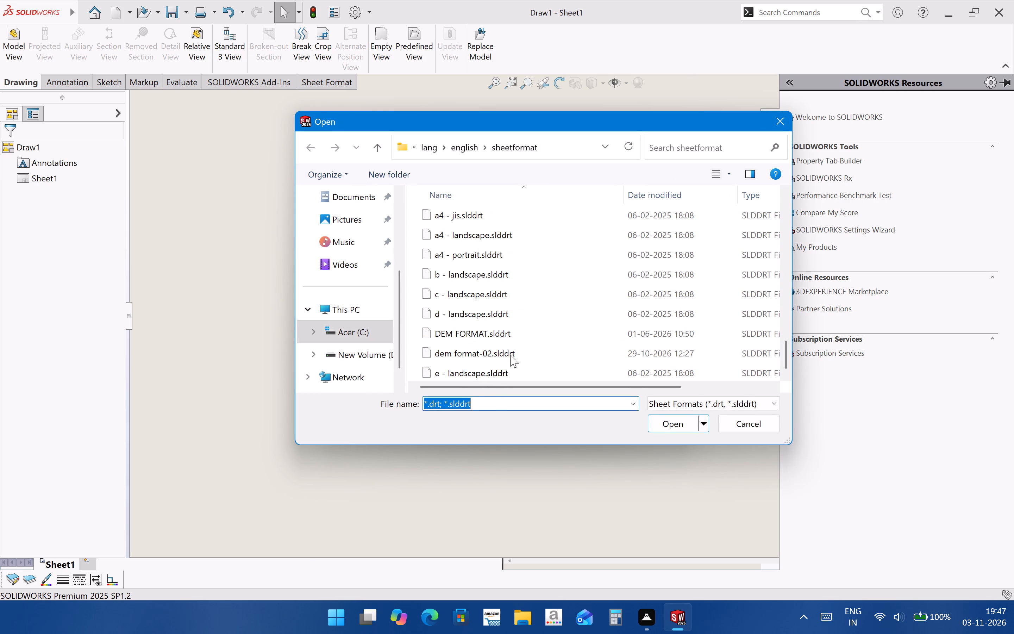
click(510, 355)
click(659, 417)
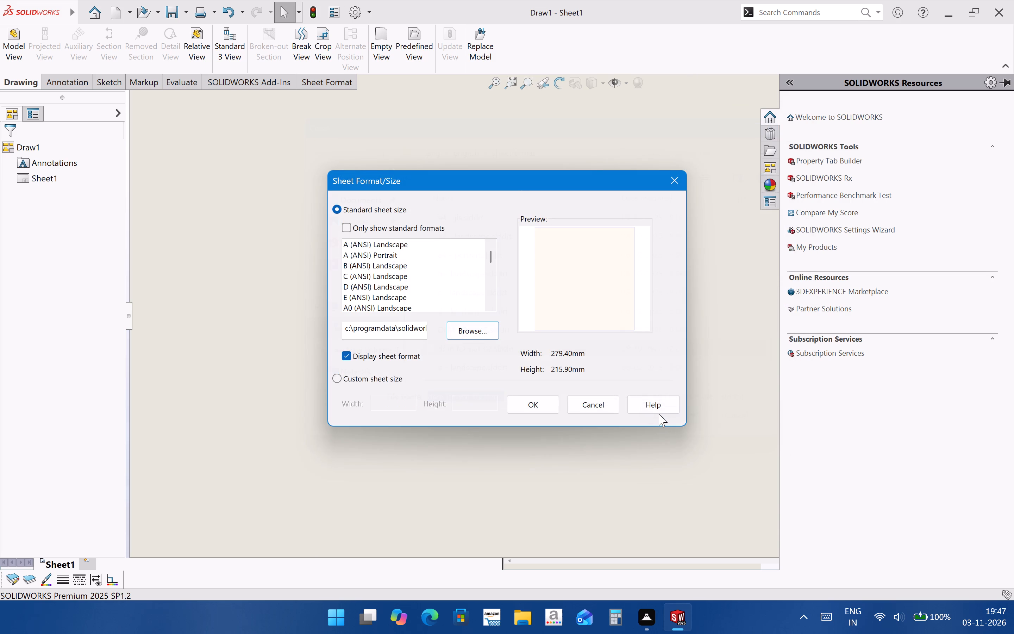
click(553, 405)
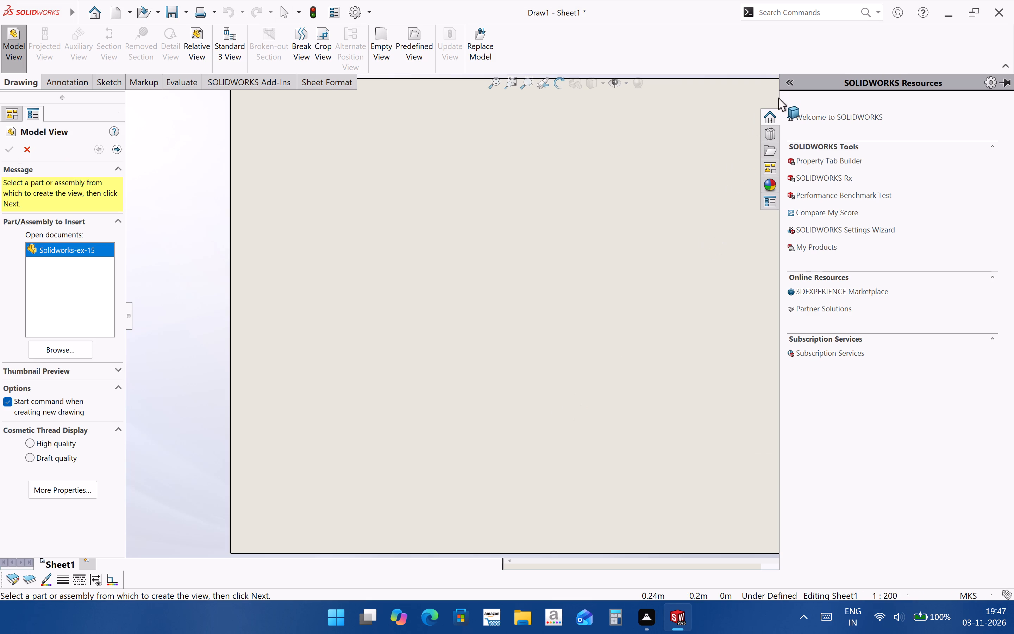
Hide the task pane so that it no longer covers the drawing sheet.
click(789, 85)
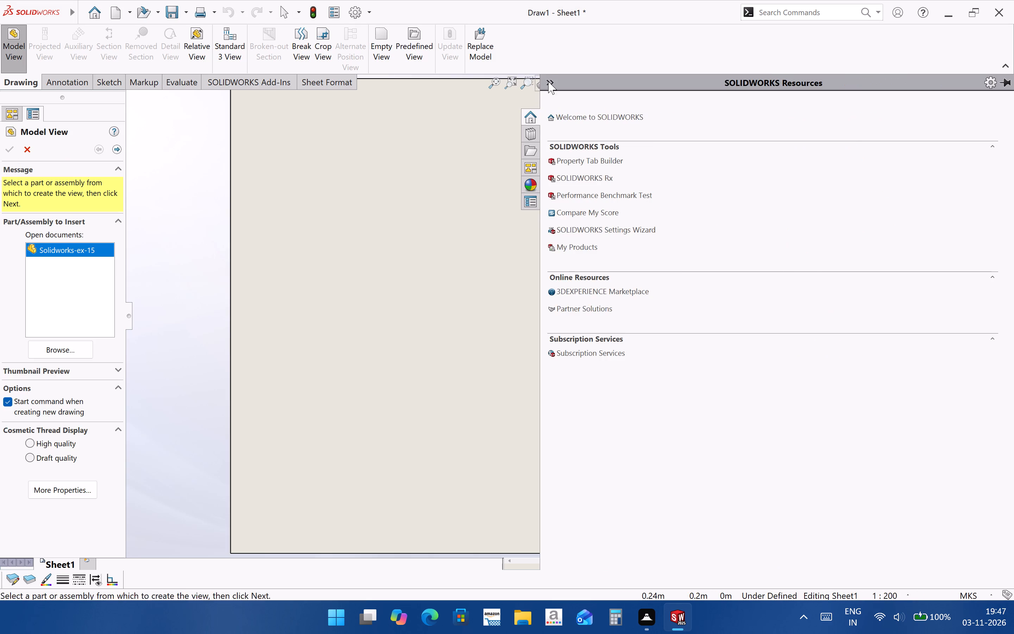
click(548, 81)
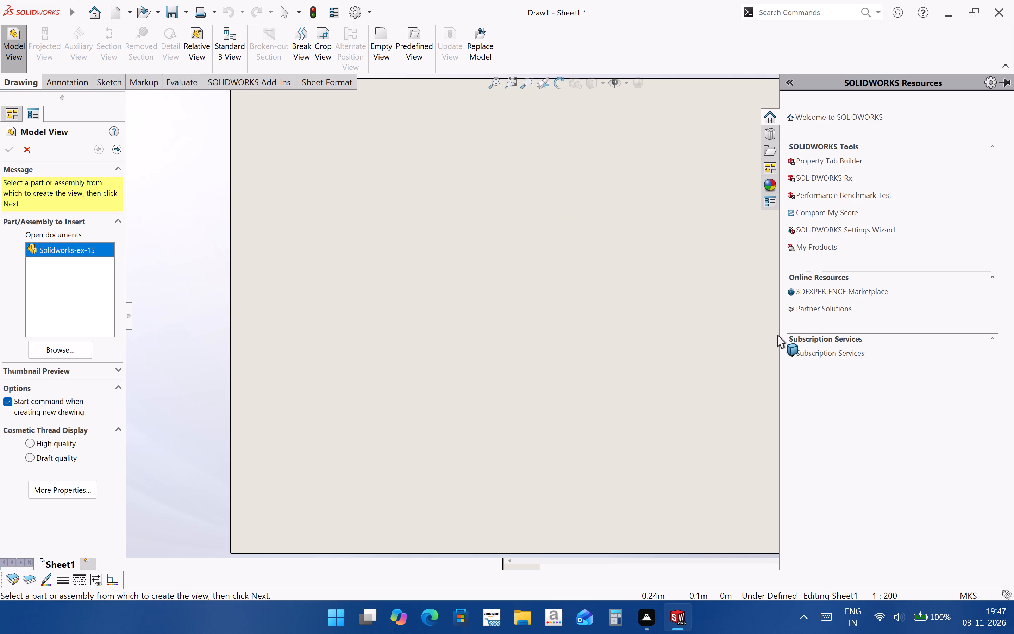
right_click(681, 44)
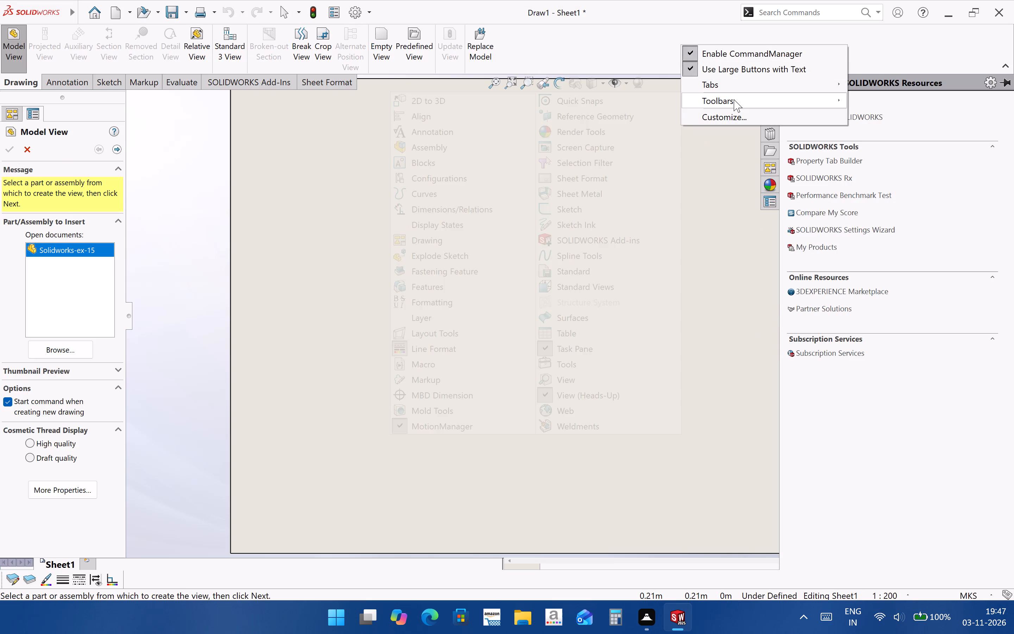
click(601, 352)
click(838, 356)
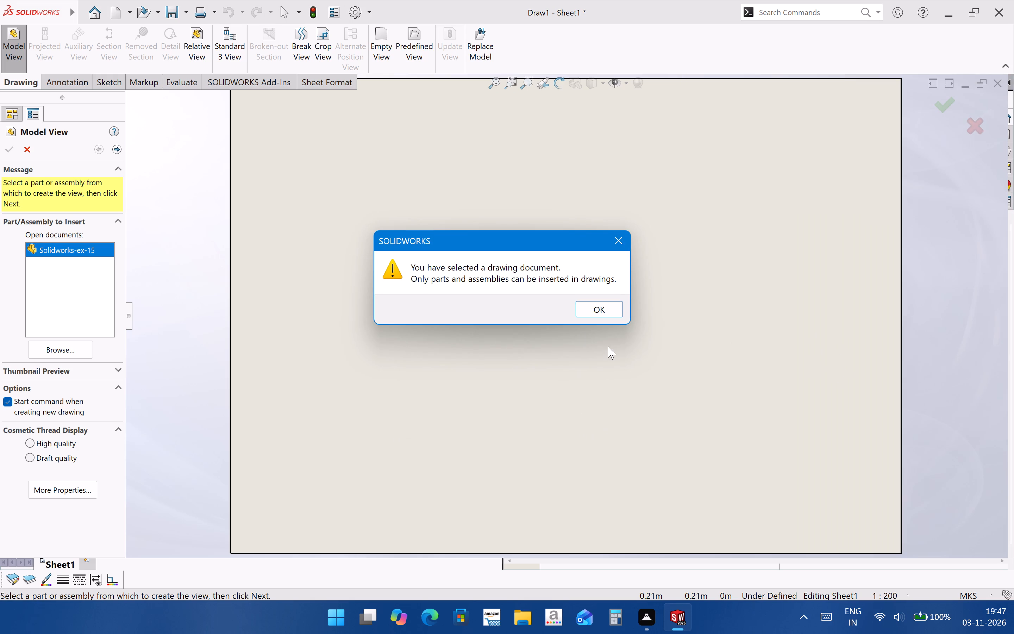
click(611, 303)
Insert only the front view of Solidworks-ex-15 and move it to the upper-left area of the drawing sheet.
double_click(100, 254)
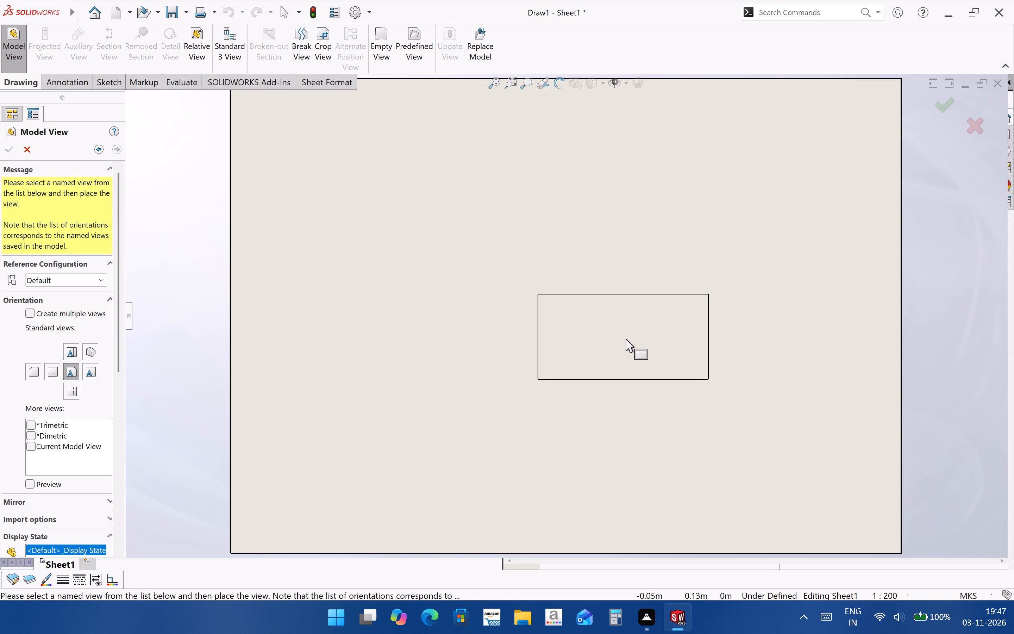
click(751, 374)
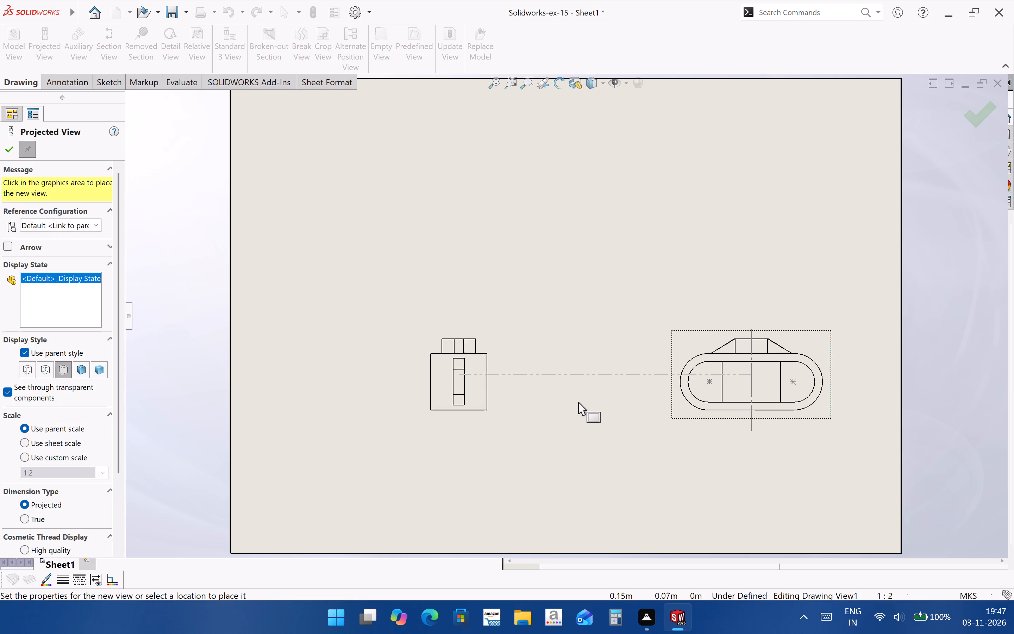
key(Escape)
drag(689, 419, 396, 245)
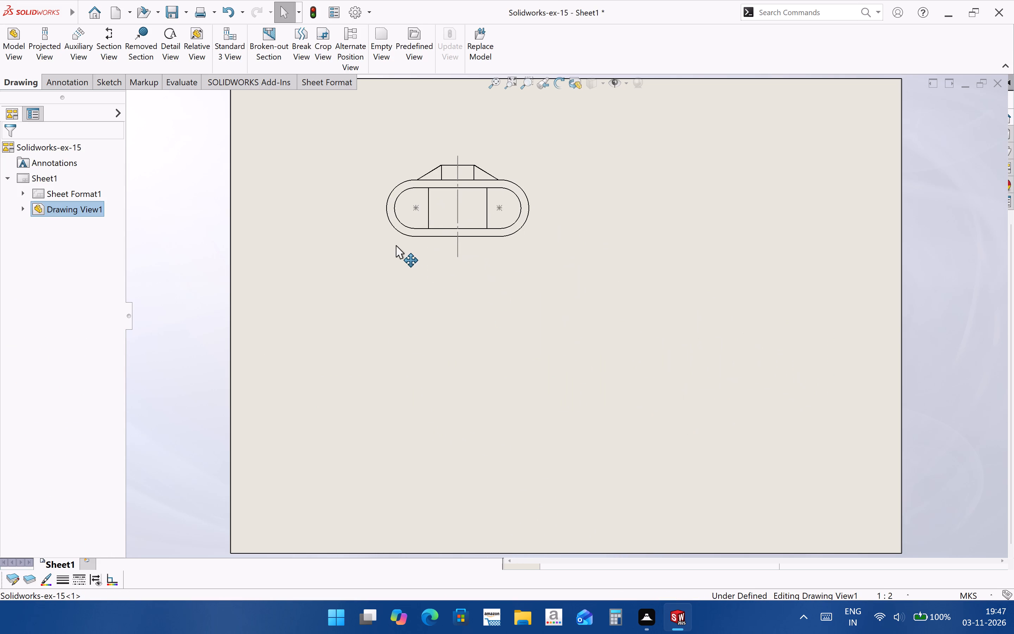
drag(396, 245, 405, 261)
Project two views from the front view, one directly below it and one to its right.
click(527, 264)
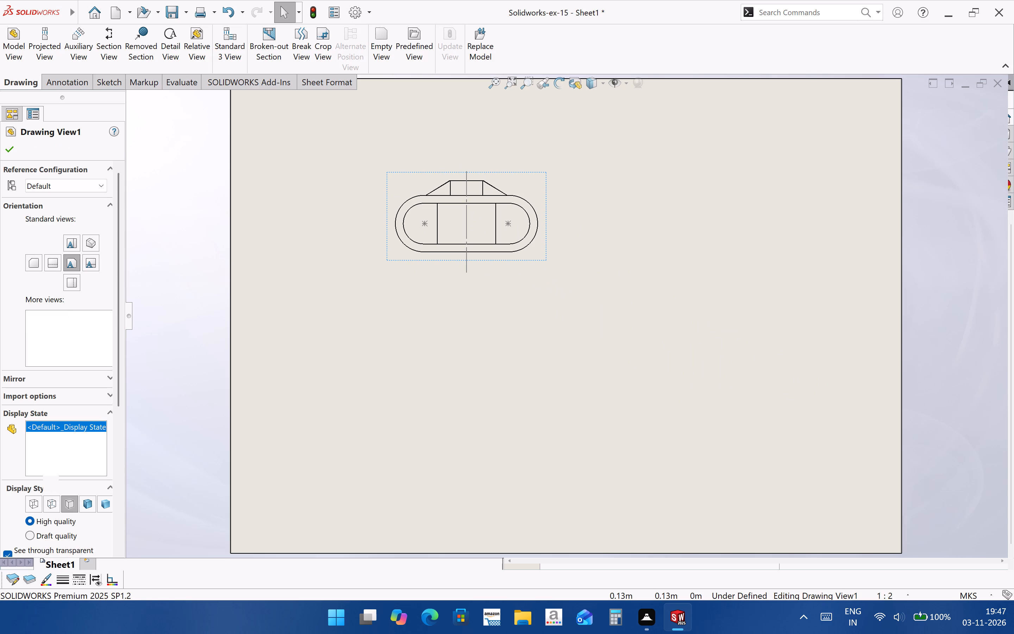
click(580, 244)
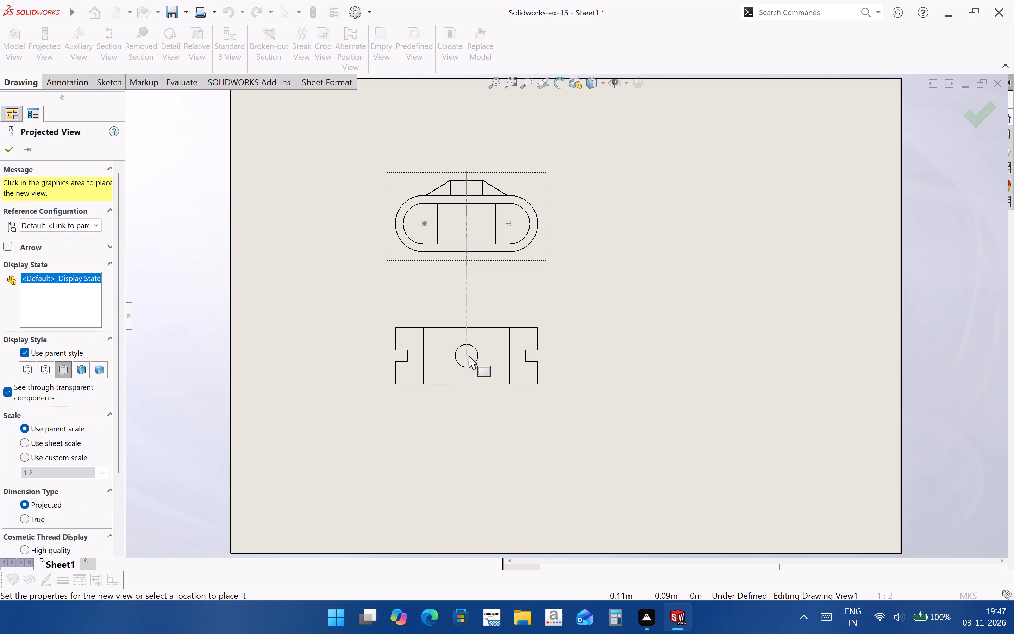
click(469, 356)
click(546, 245)
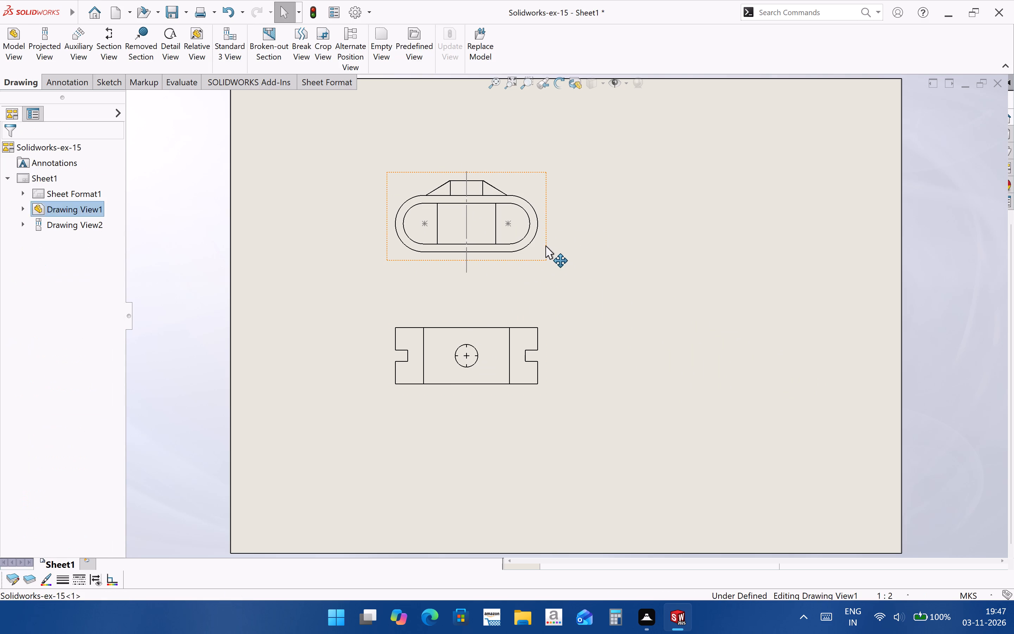
click(599, 219)
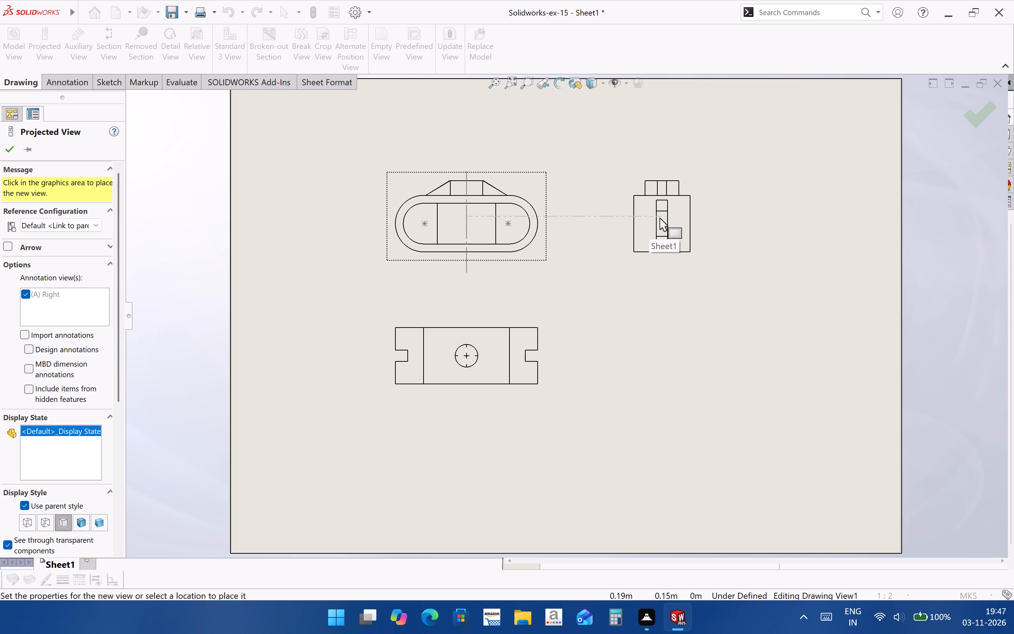
click(659, 218)
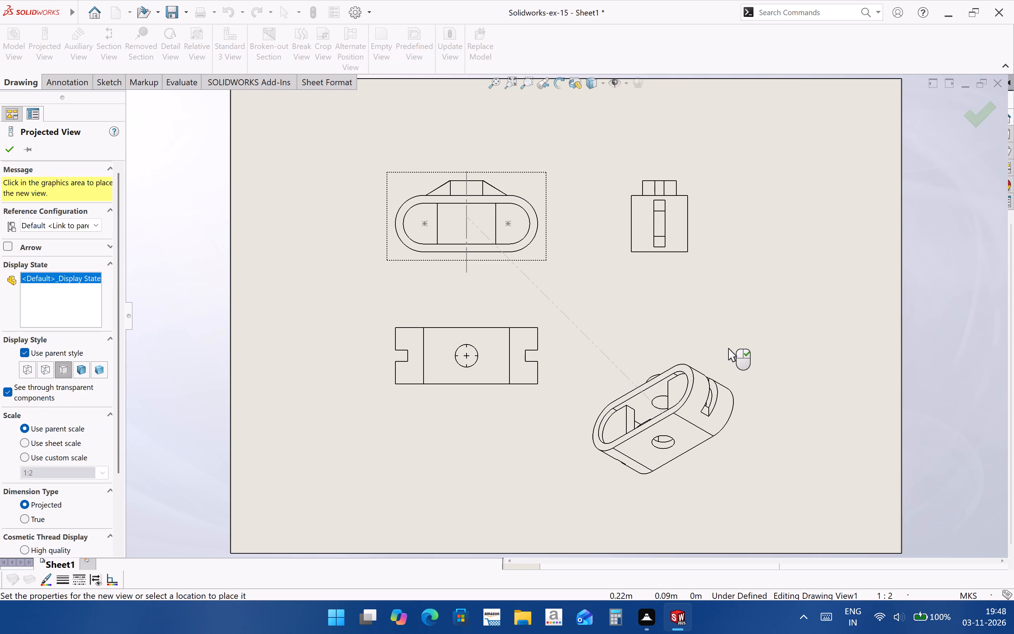
key(Escape)
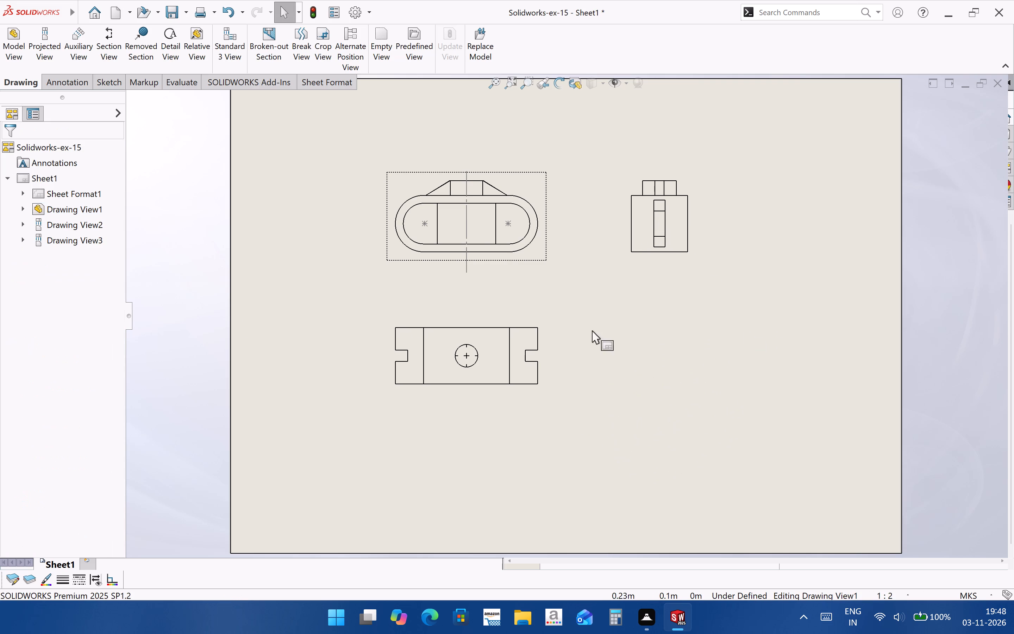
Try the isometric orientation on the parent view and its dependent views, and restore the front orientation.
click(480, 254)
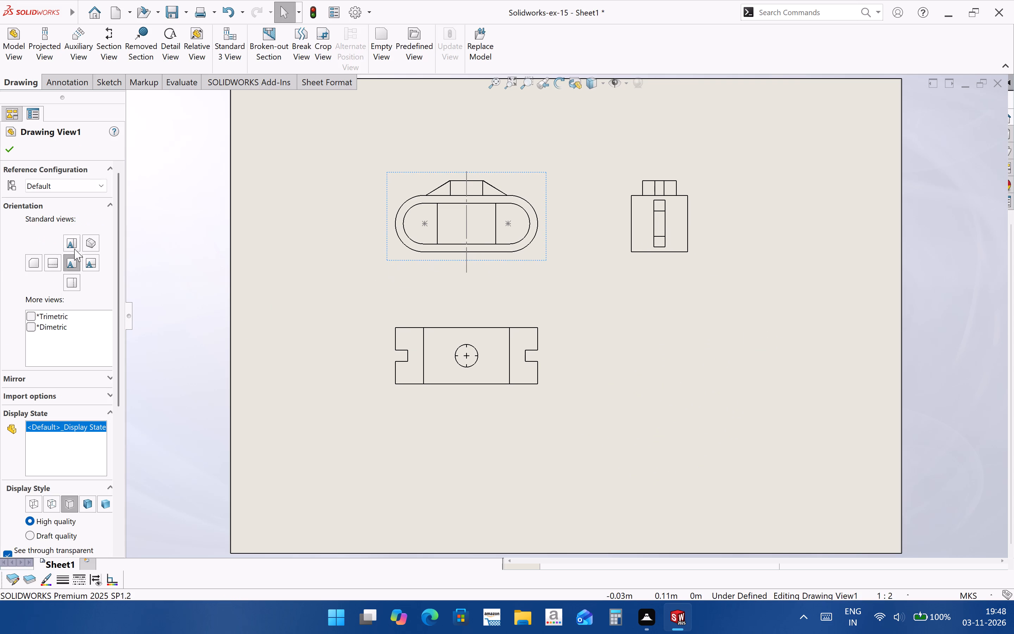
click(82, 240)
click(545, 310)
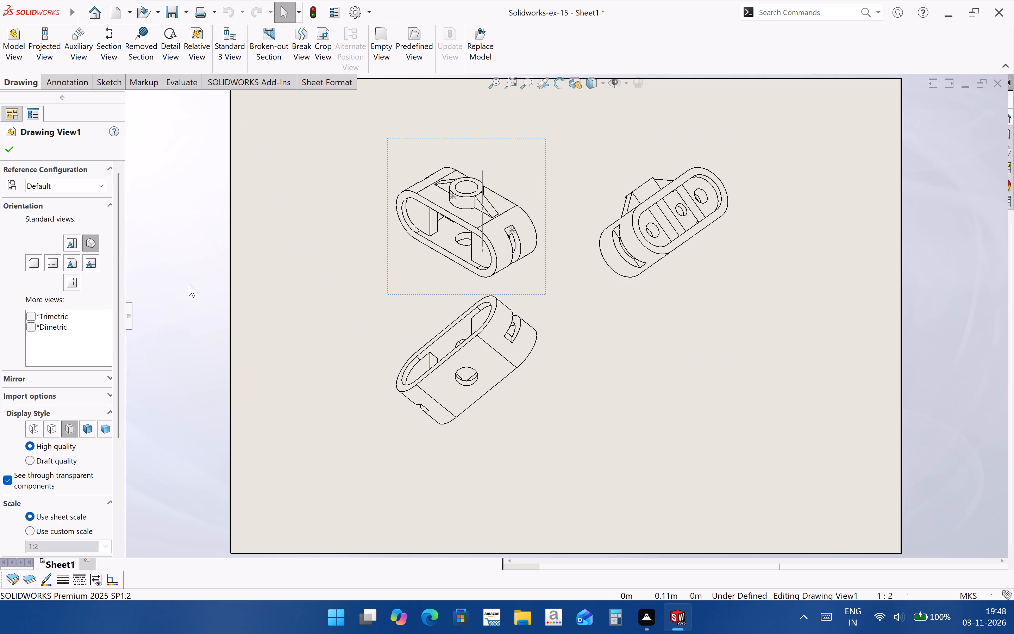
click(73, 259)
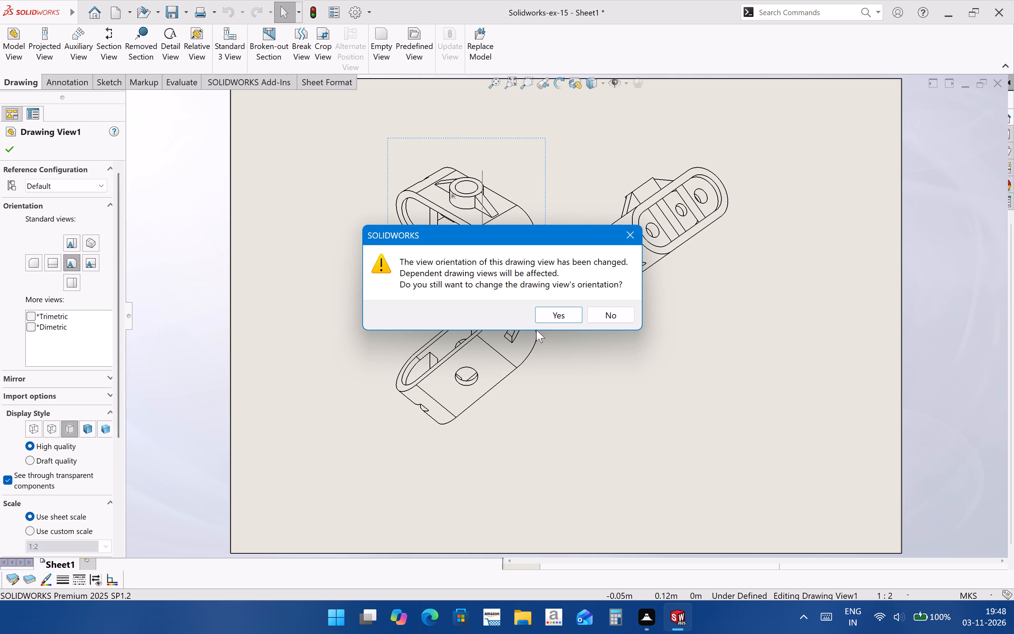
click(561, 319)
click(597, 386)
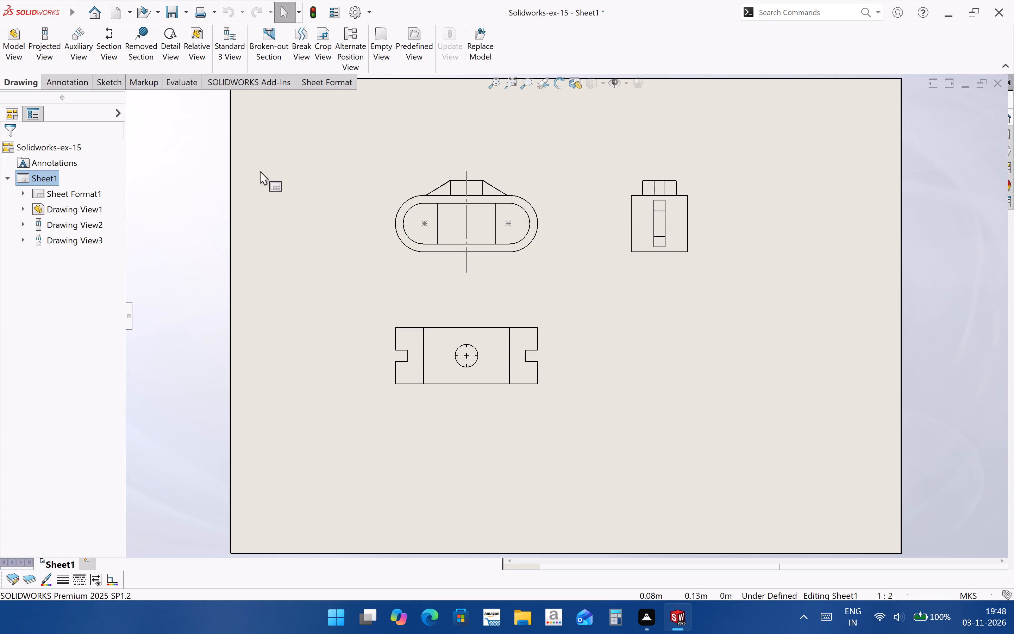
Insert an isometric model view of Solidworks-ex-15 in the lower-right area of the drawing sheet.
click(10, 36)
double_click(103, 249)
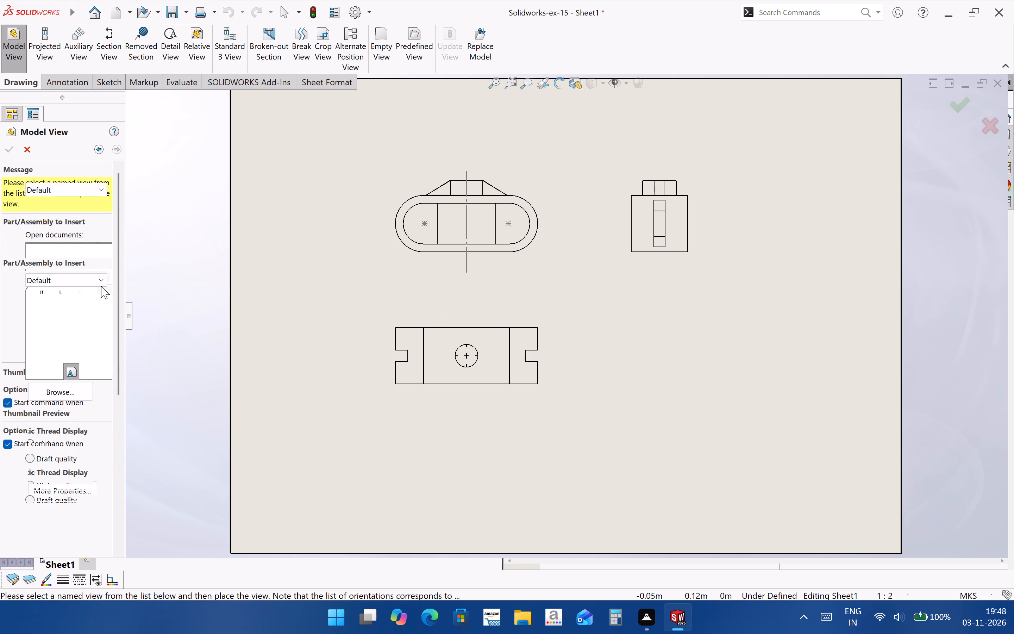
click(87, 358)
click(752, 367)
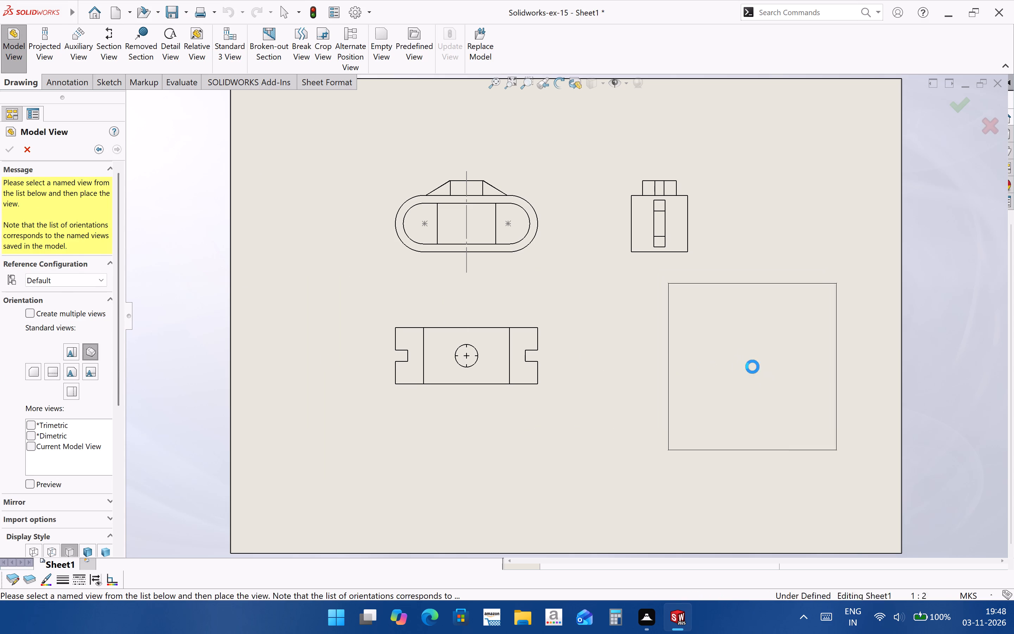
click(630, 449)
Hide all item types, such as axes and points, in the drawing views.
scroll(849, 374, down, 3)
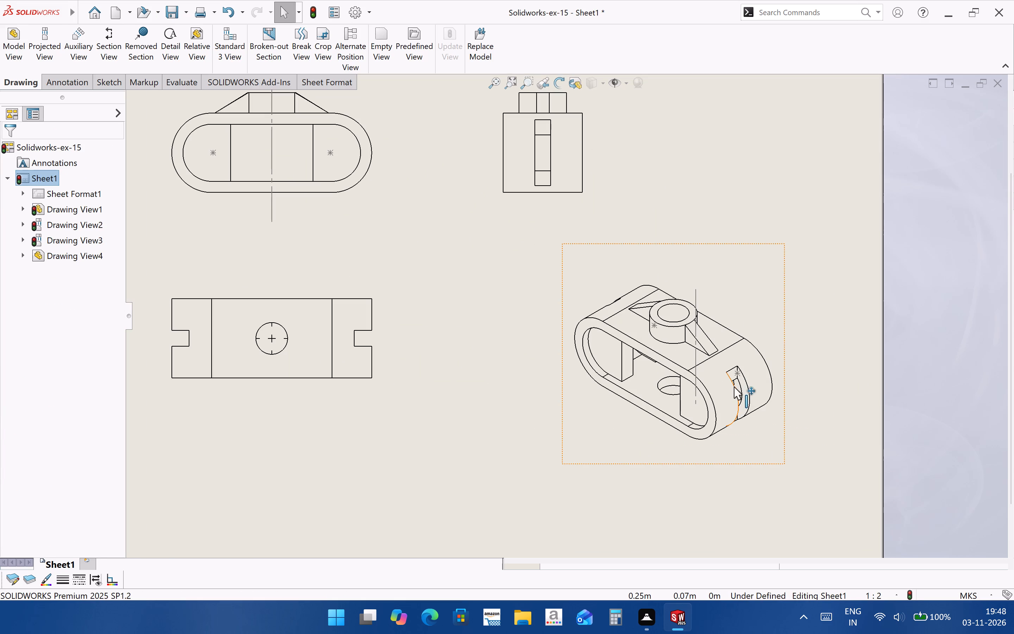
click(613, 82)
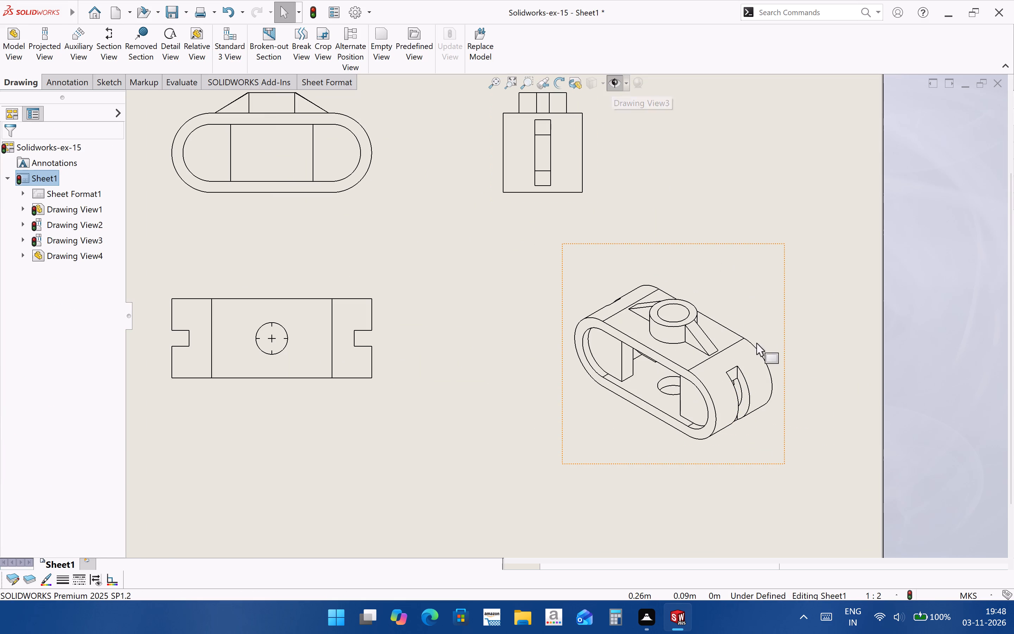
Set the isometric view's display style to Shaded With Edges.
scroll(756, 343, up, 2)
scroll(506, 358, down, 2)
middle_drag(513, 356, 594, 421)
click(731, 425)
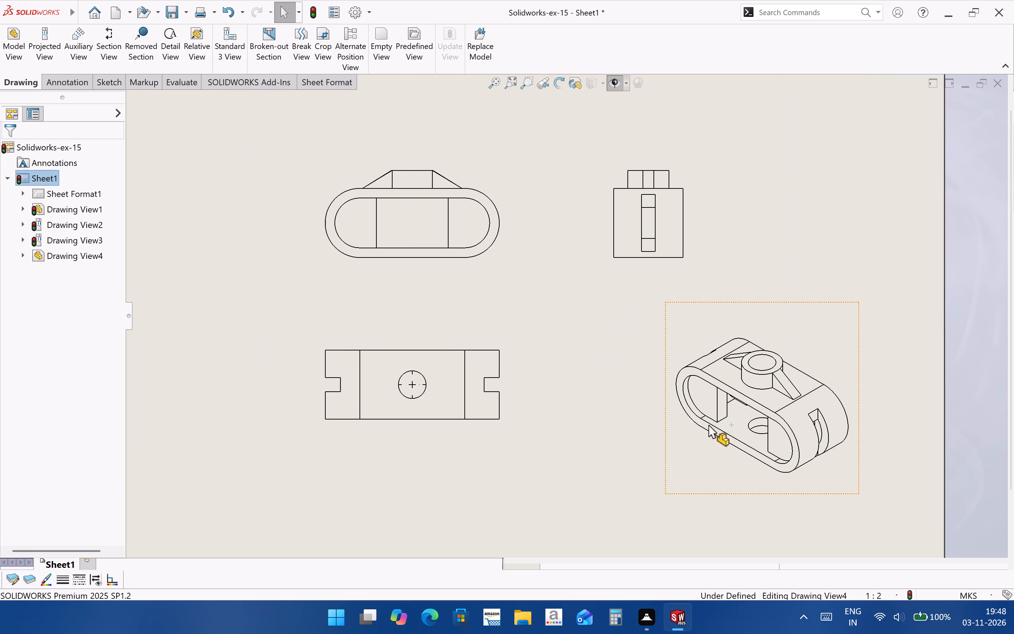
click(84, 510)
click(416, 485)
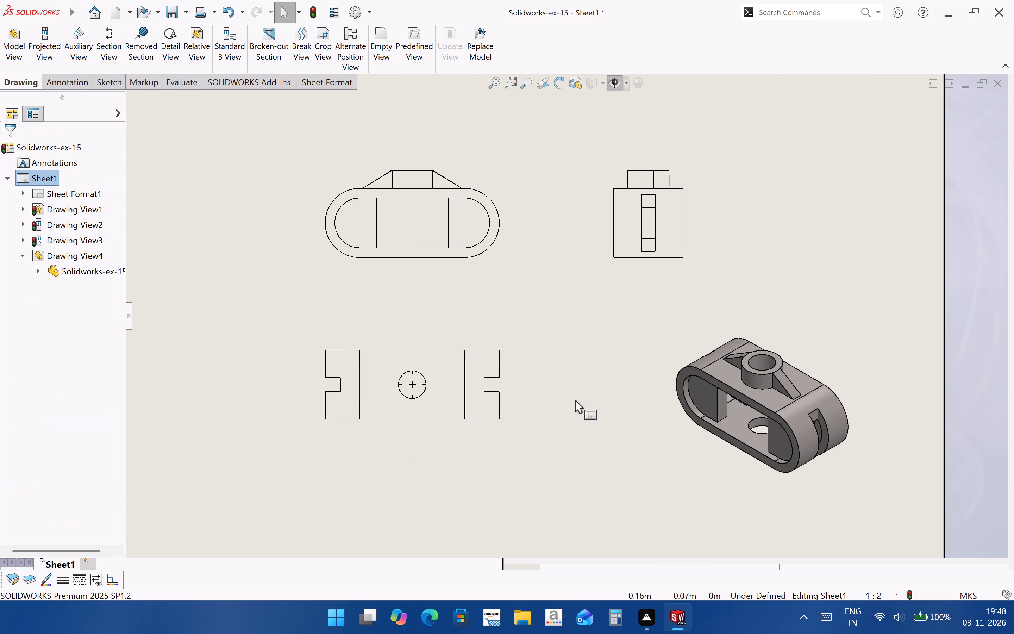
Give the isometric view a custom scale of 1:1 instead of the sheet scale.
scroll(595, 400, up, 2)
click(653, 404)
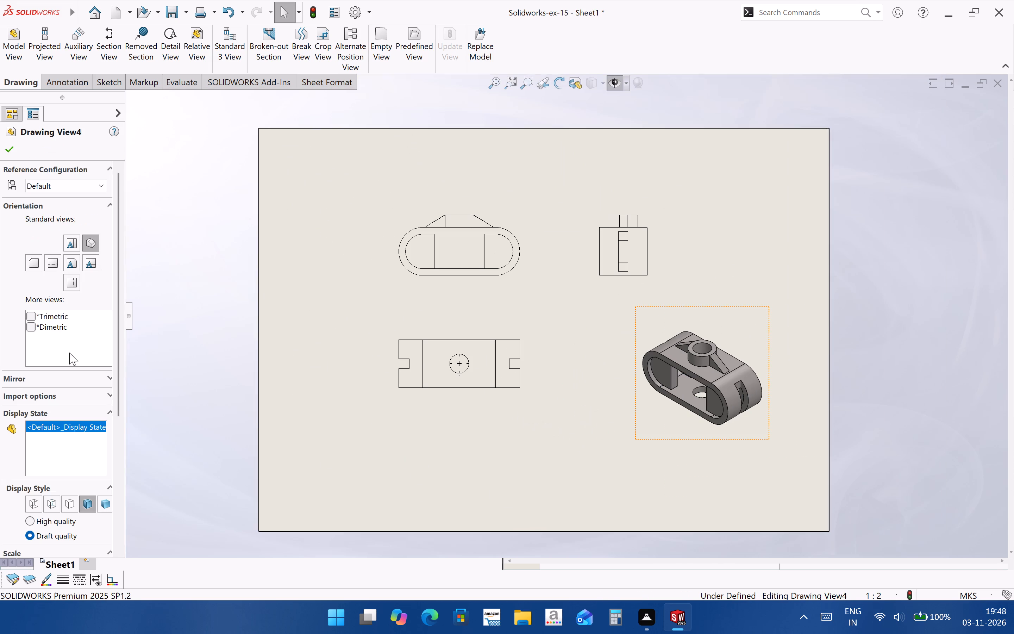
drag(119, 408, 112, 485)
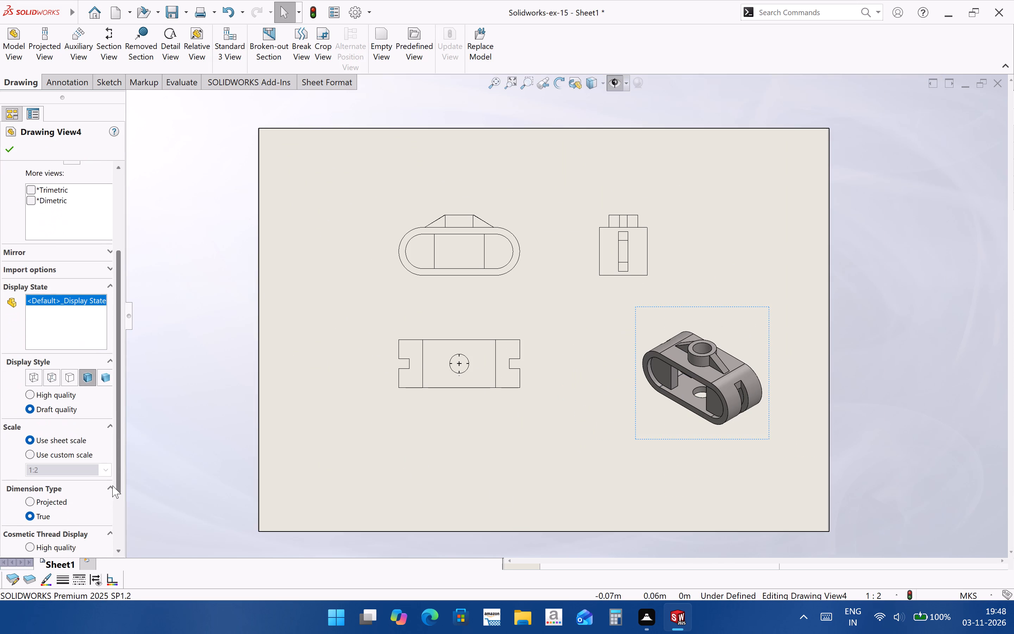
drag(112, 485, 110, 502)
click(78, 432)
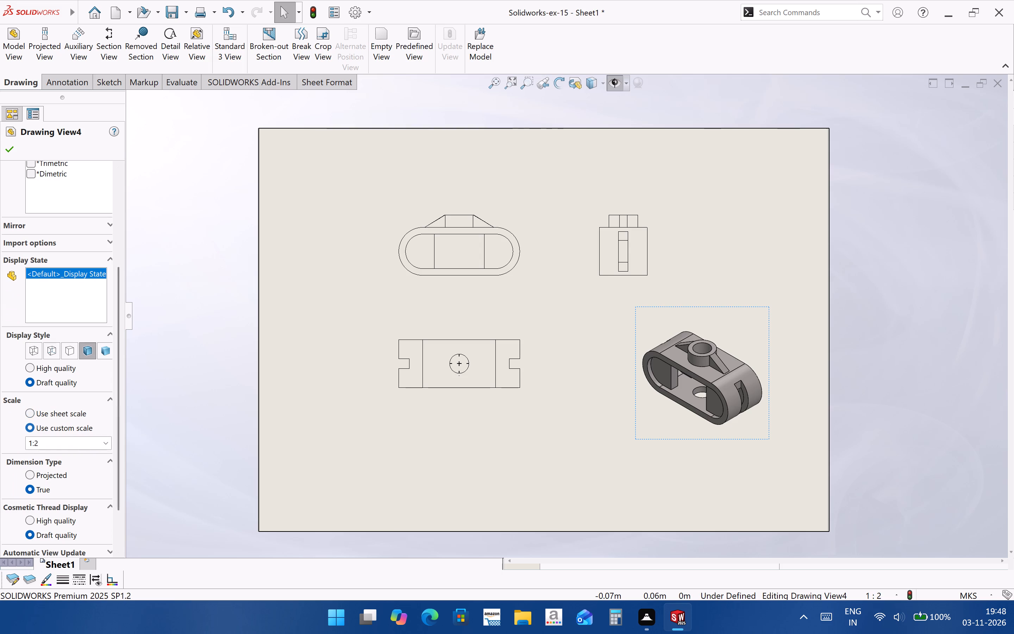
click(76, 441)
click(104, 445)
click(98, 462)
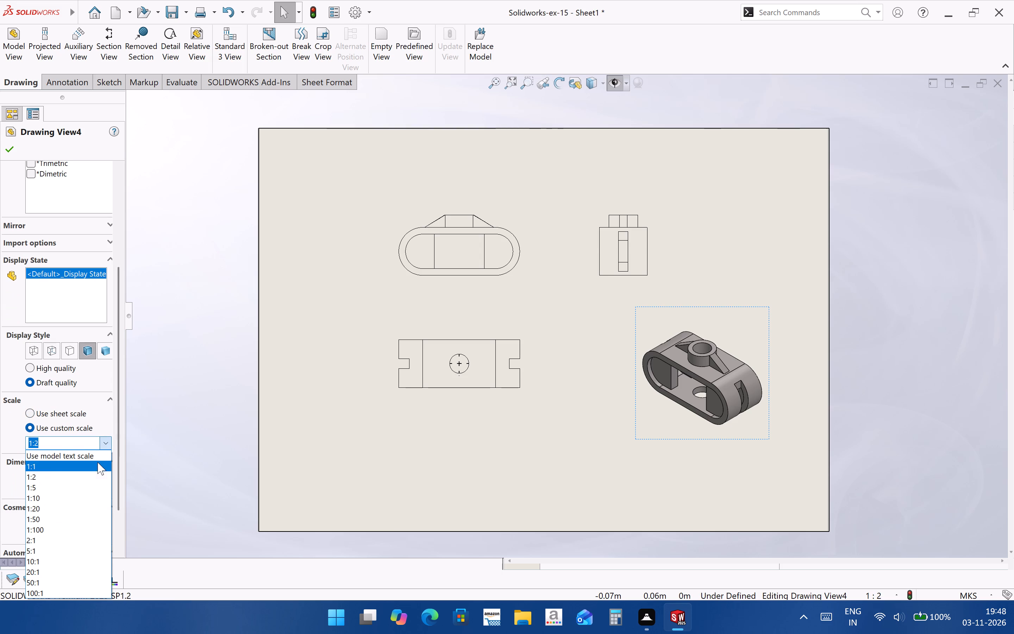
click(384, 460)
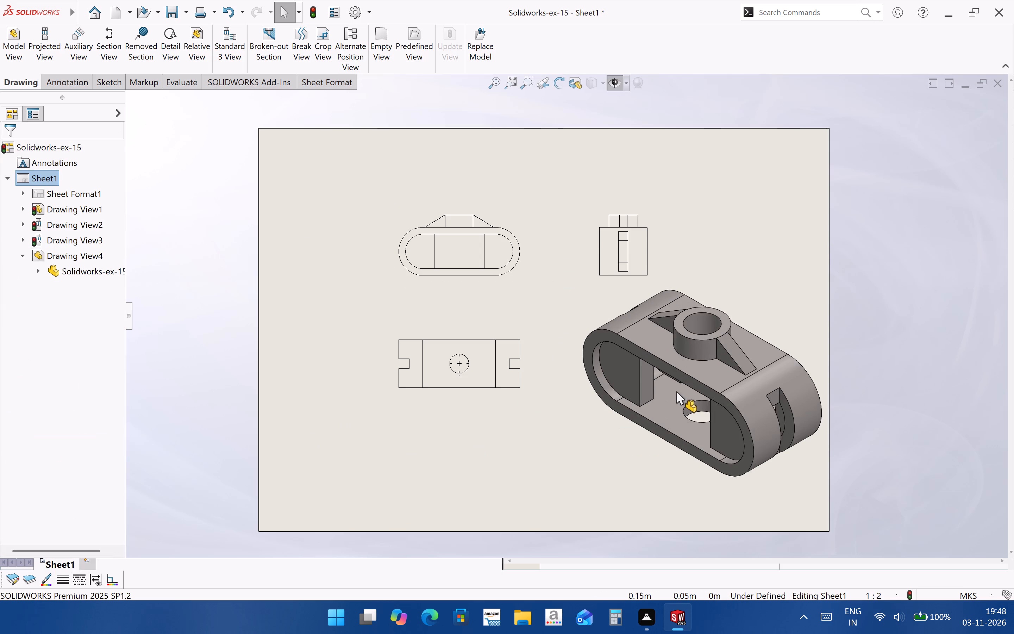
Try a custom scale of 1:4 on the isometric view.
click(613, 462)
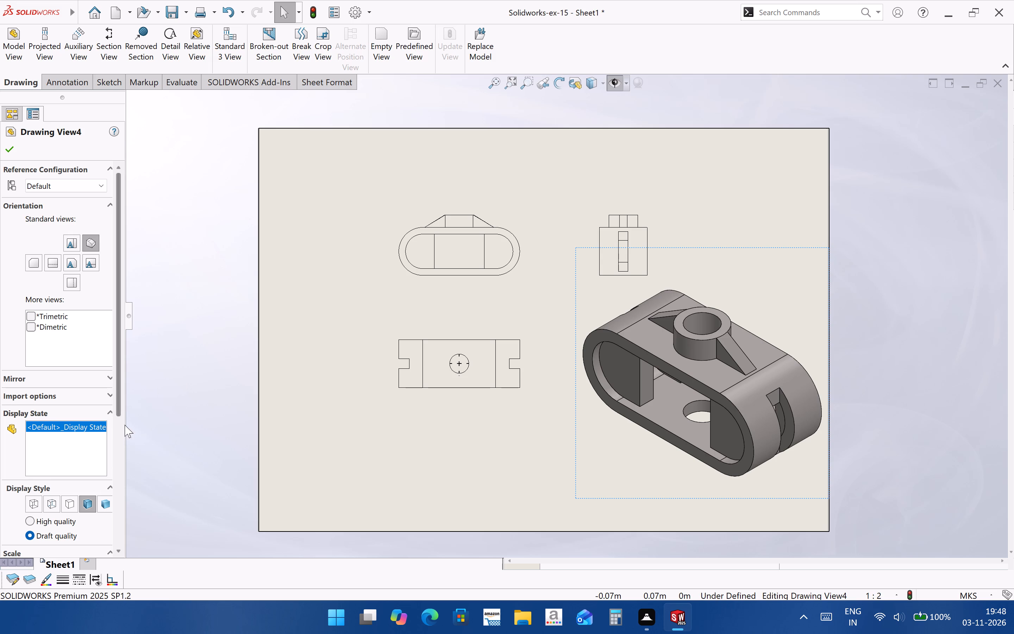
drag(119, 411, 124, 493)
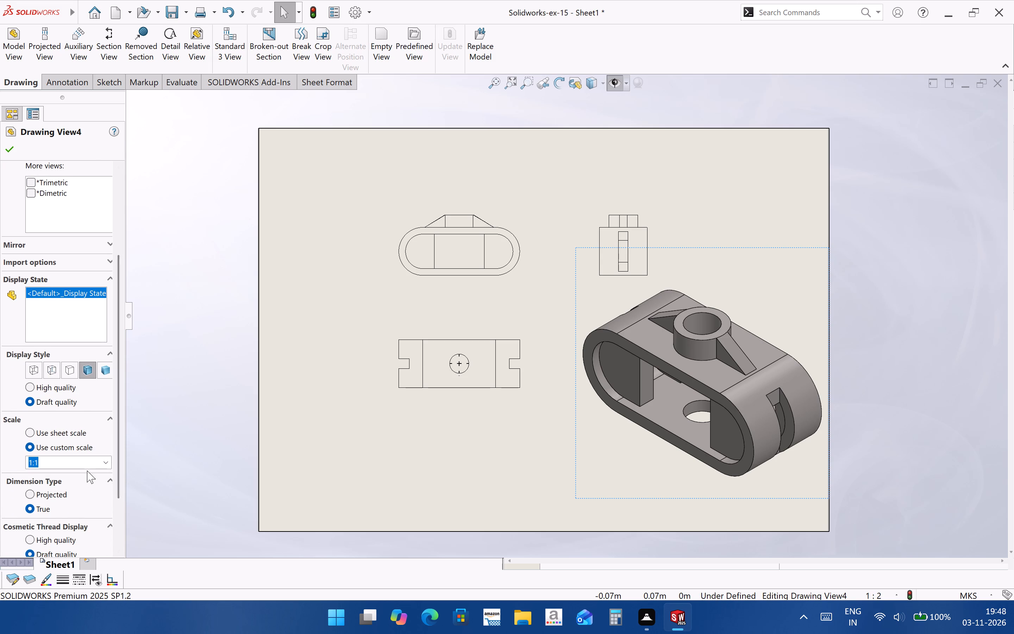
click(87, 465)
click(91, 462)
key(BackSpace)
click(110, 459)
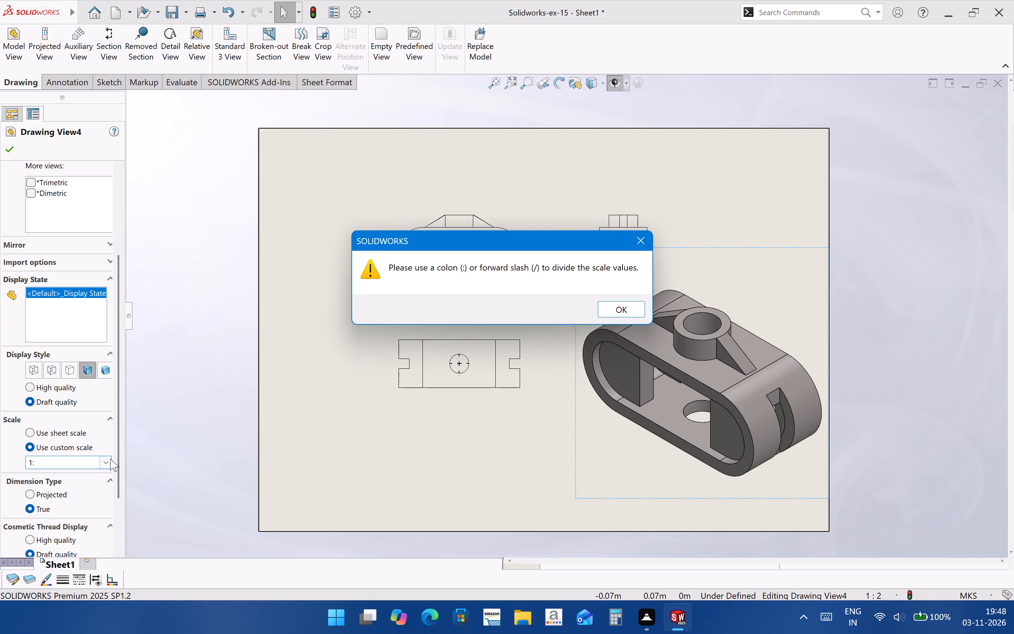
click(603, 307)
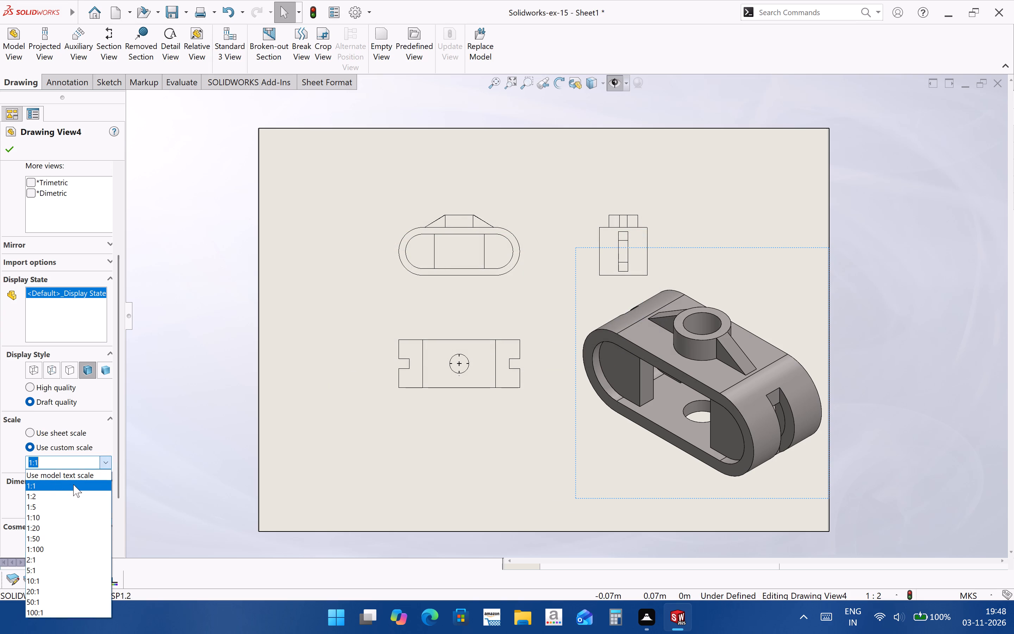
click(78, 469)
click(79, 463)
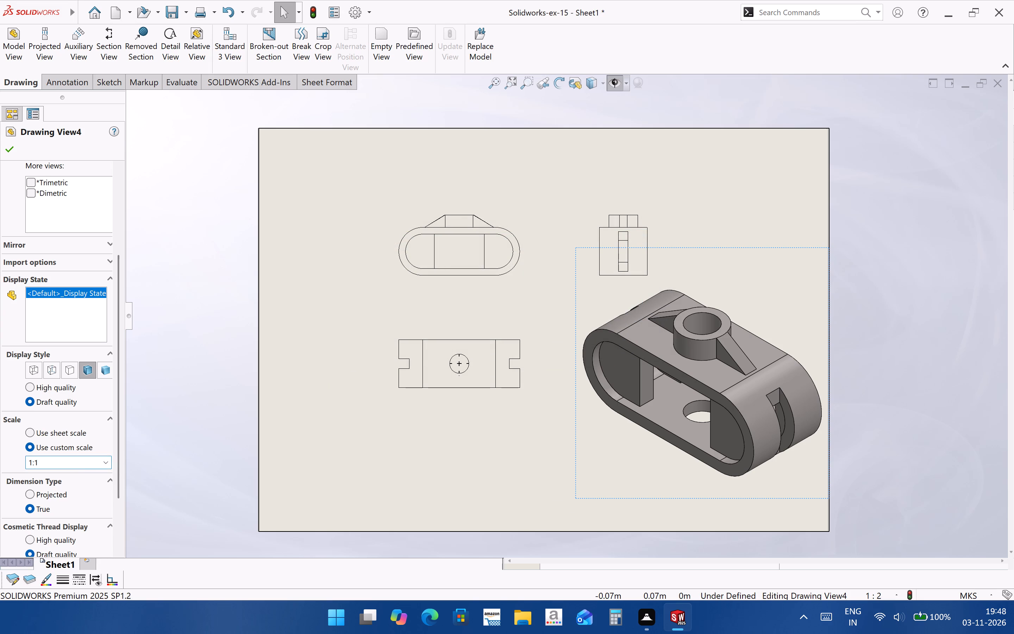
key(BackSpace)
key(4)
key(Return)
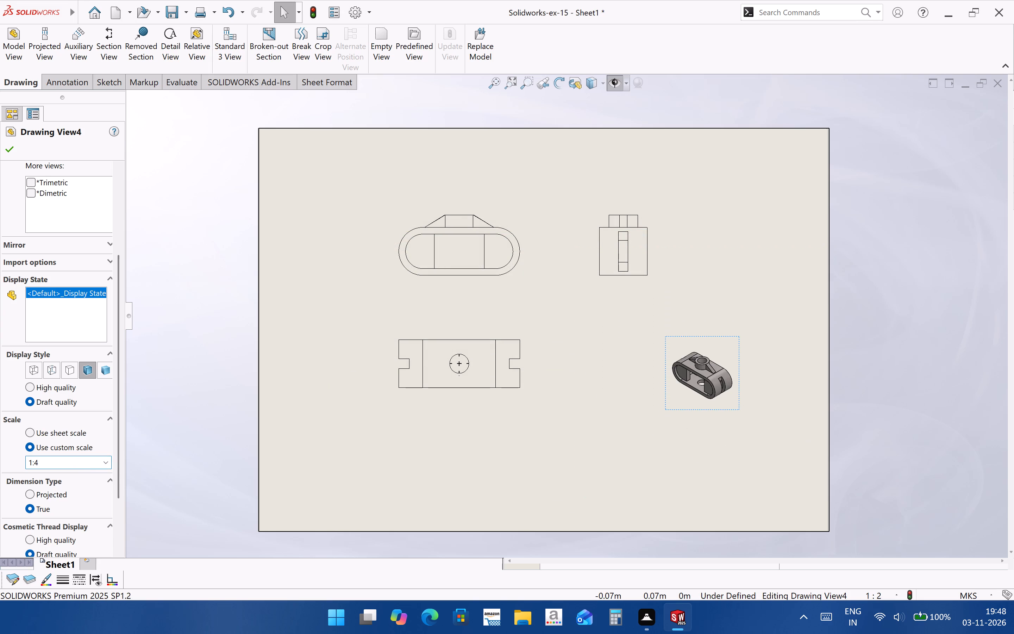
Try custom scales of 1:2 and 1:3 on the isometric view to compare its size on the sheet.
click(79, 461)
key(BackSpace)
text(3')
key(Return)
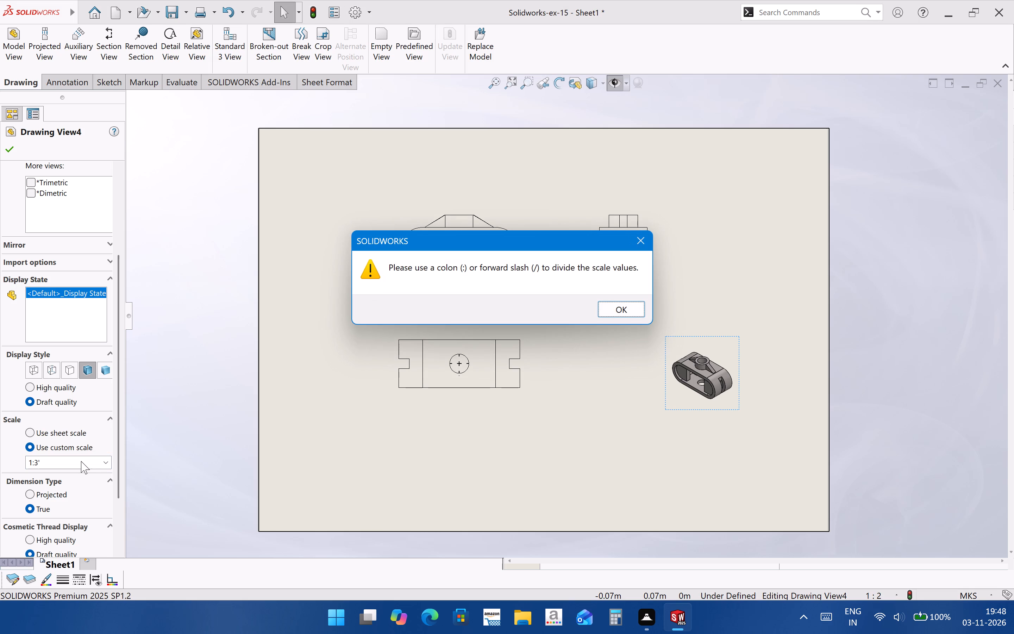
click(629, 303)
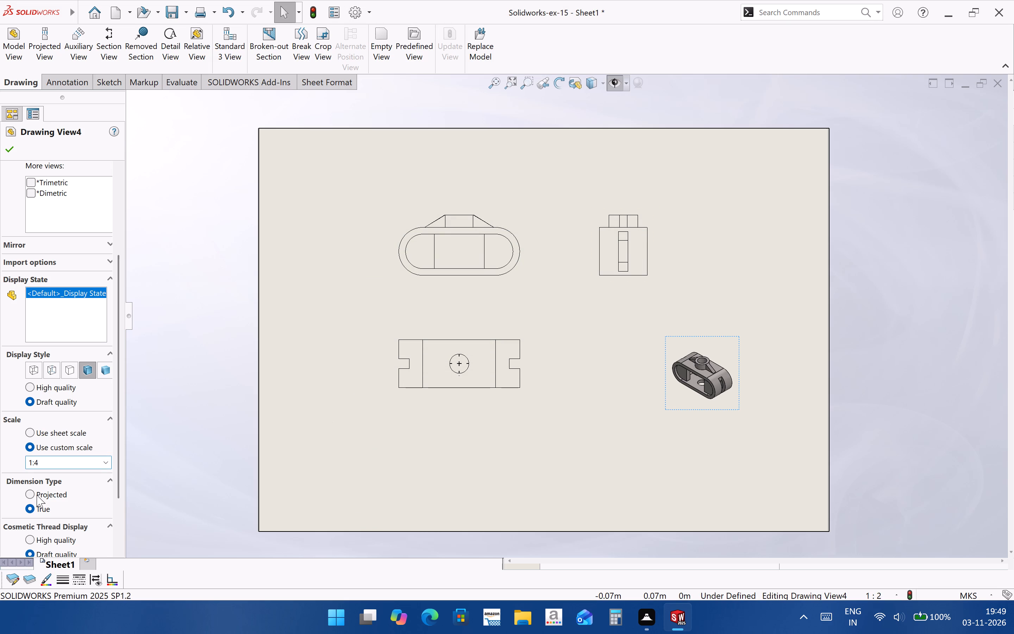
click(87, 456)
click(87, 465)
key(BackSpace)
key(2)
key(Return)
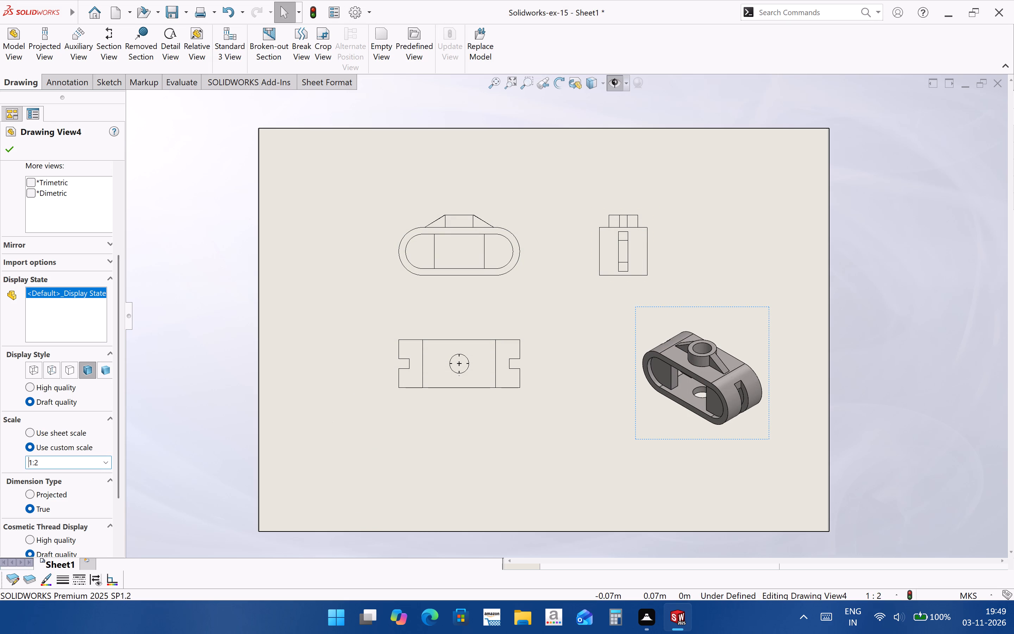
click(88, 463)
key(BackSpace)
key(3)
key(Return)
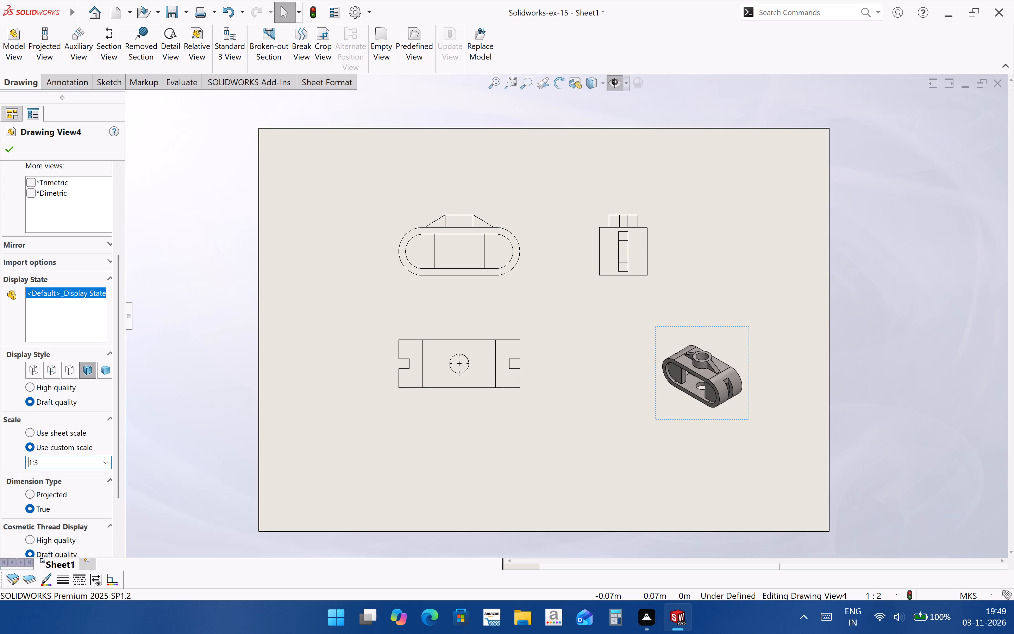
Set the isometric view's custom scale back to 1:1 and close its properties.
click(88, 462)
key(BackSpace)
key(1)
key(Return)
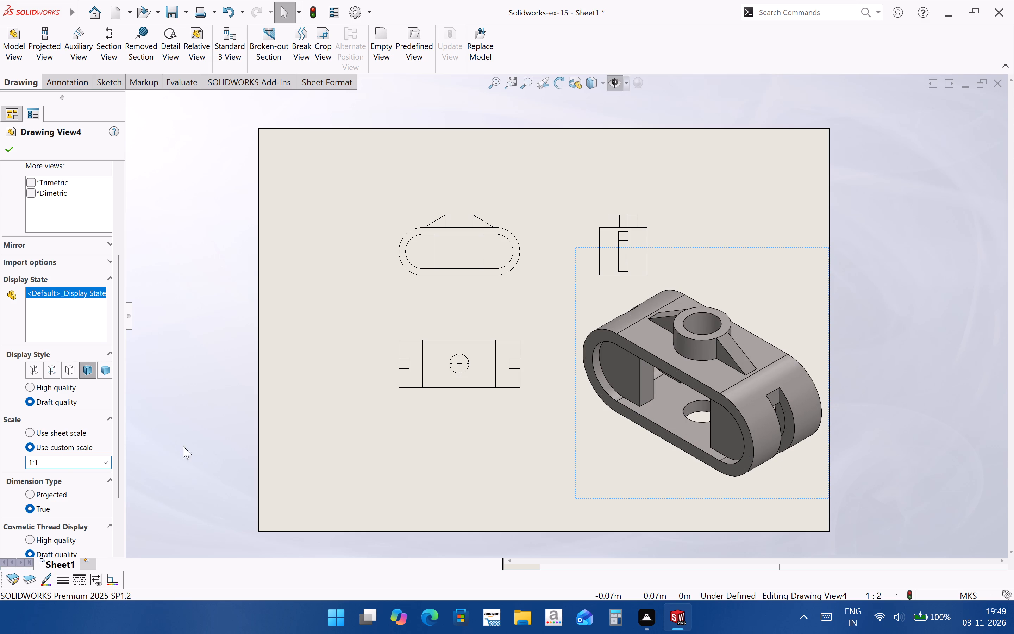
click(14, 146)
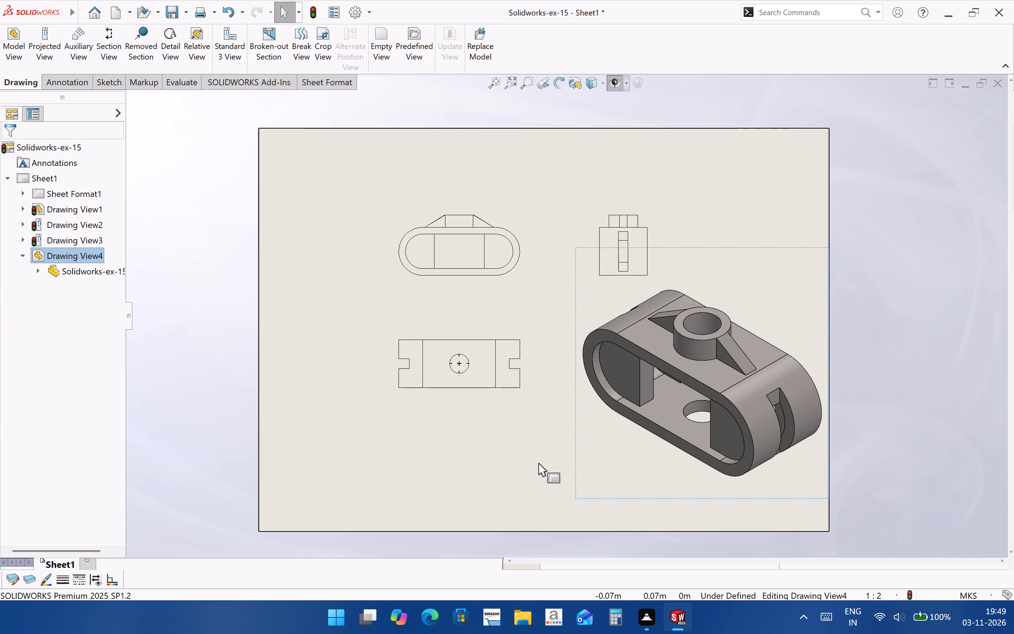
click(556, 495)
Give the front view a custom scale of 1:1 instead of the sheet scale.
scroll(693, 309, up, 1)
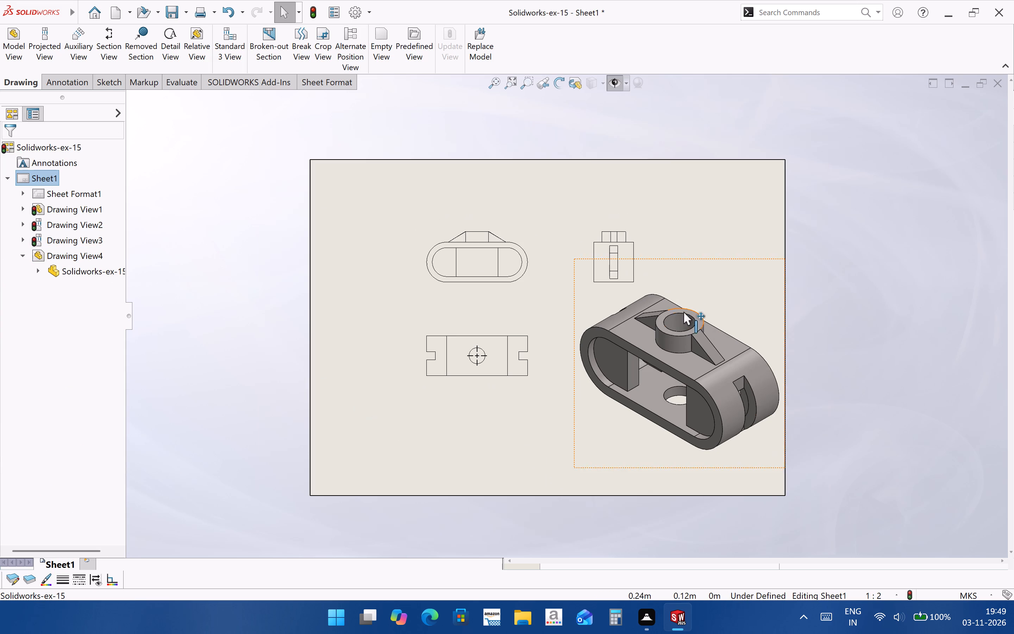
middle_drag(446, 342, 495, 362)
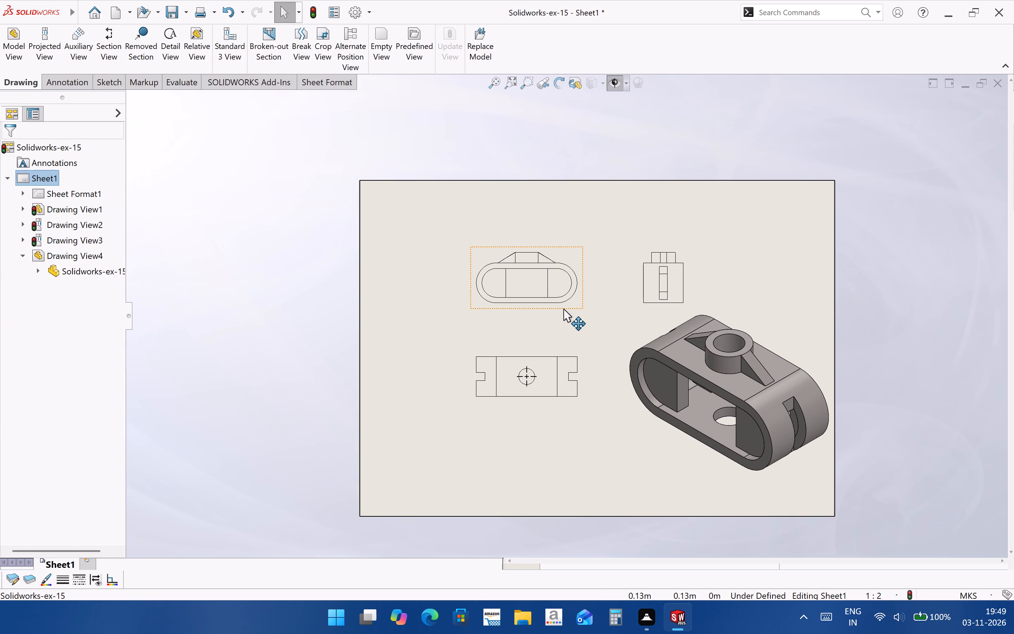
click(564, 308)
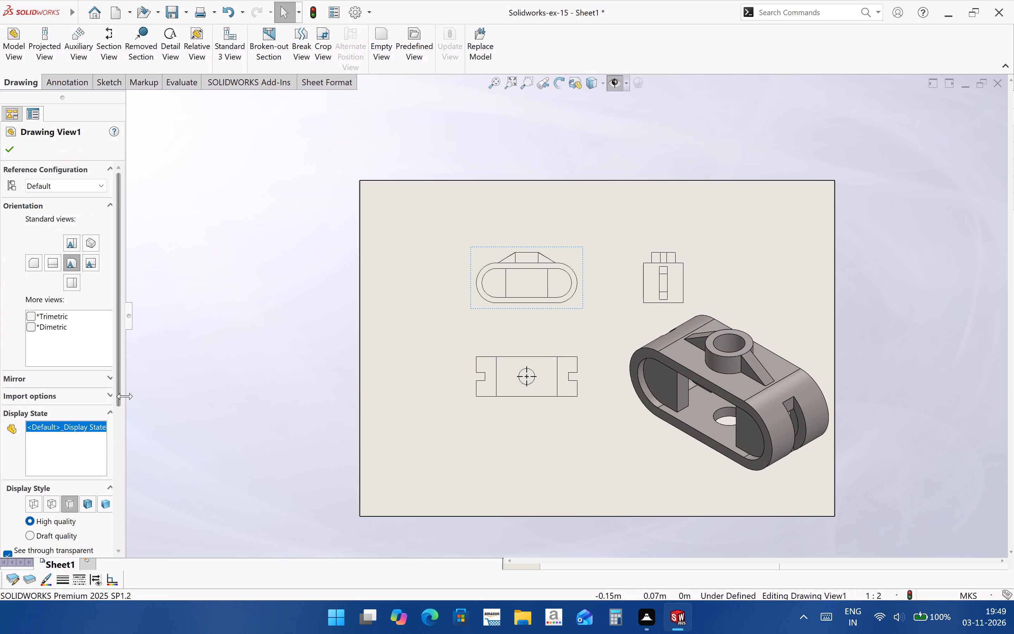
drag(121, 393, 129, 477)
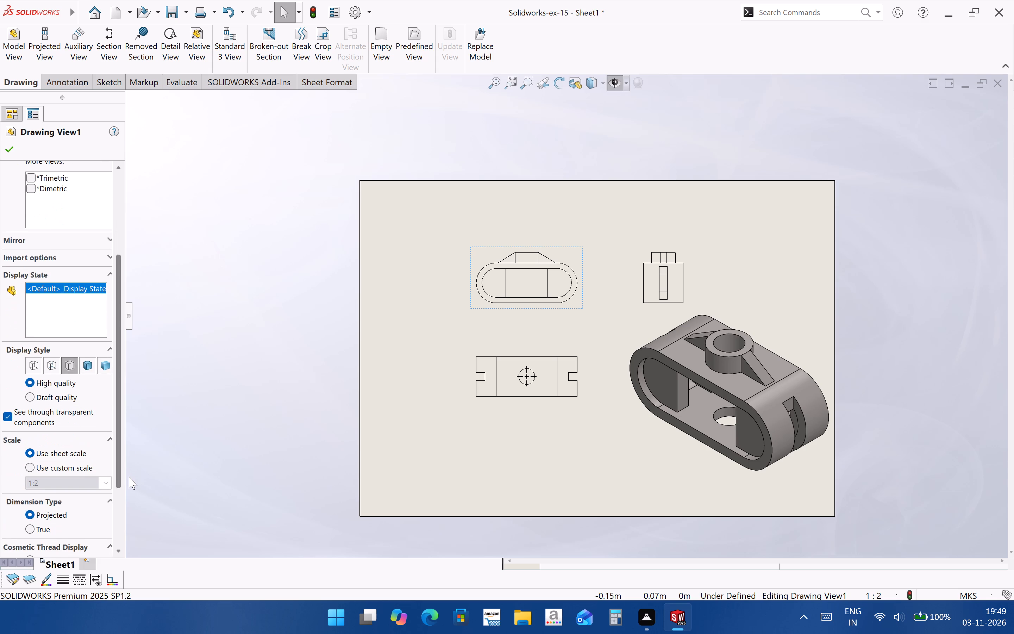
drag(129, 477, 129, 481)
click(86, 460)
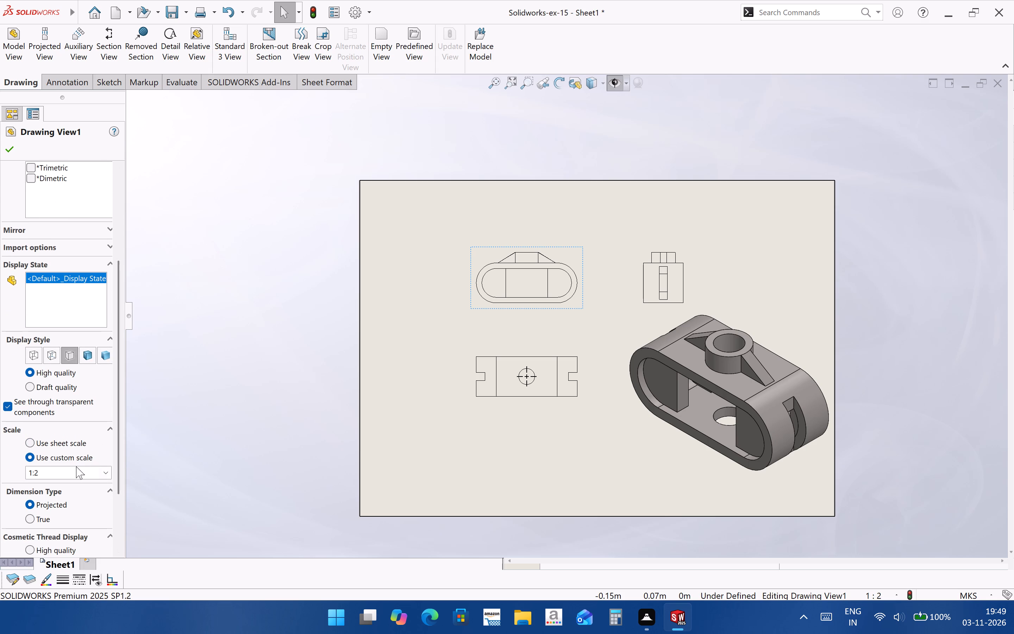
click(79, 468)
click(100, 477)
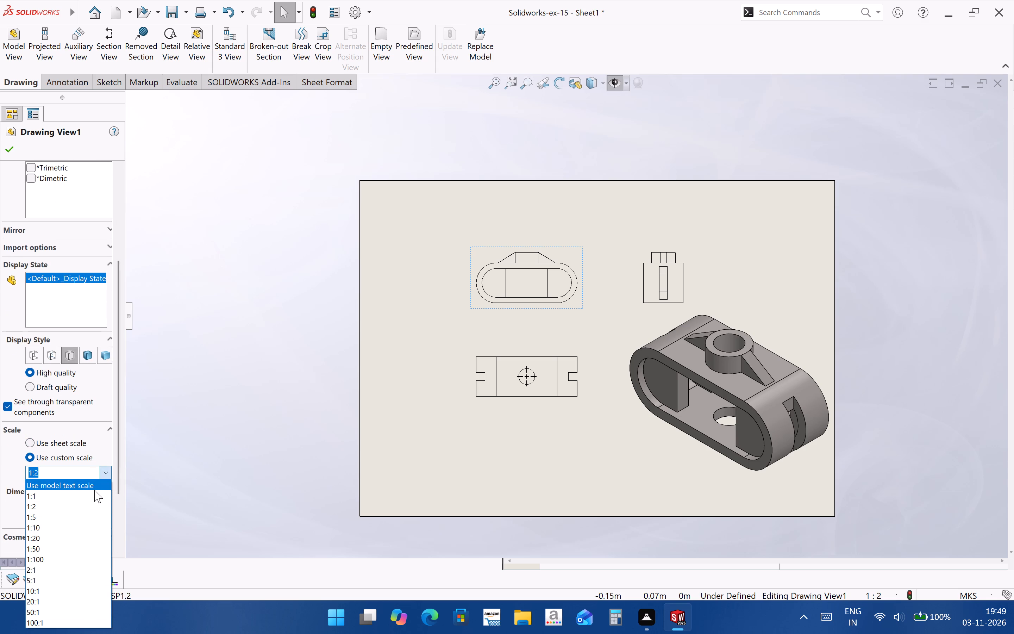
click(94, 496)
click(601, 481)
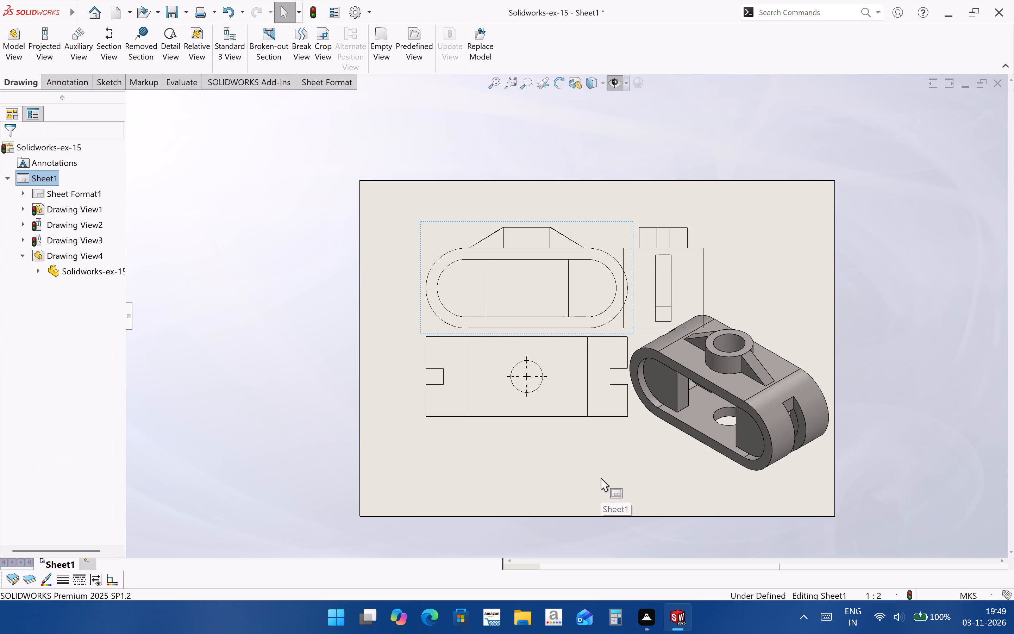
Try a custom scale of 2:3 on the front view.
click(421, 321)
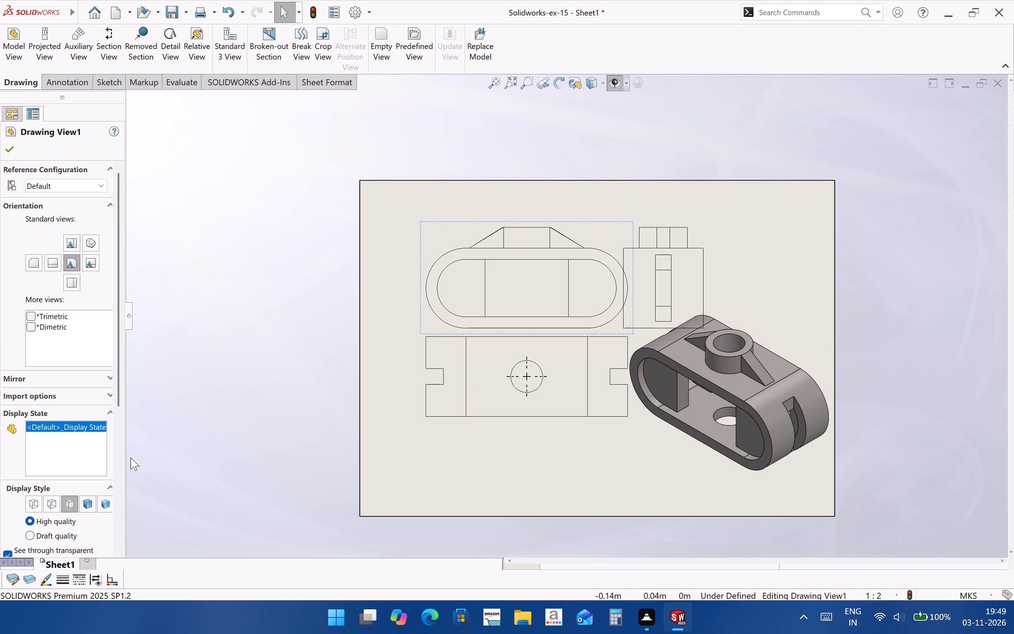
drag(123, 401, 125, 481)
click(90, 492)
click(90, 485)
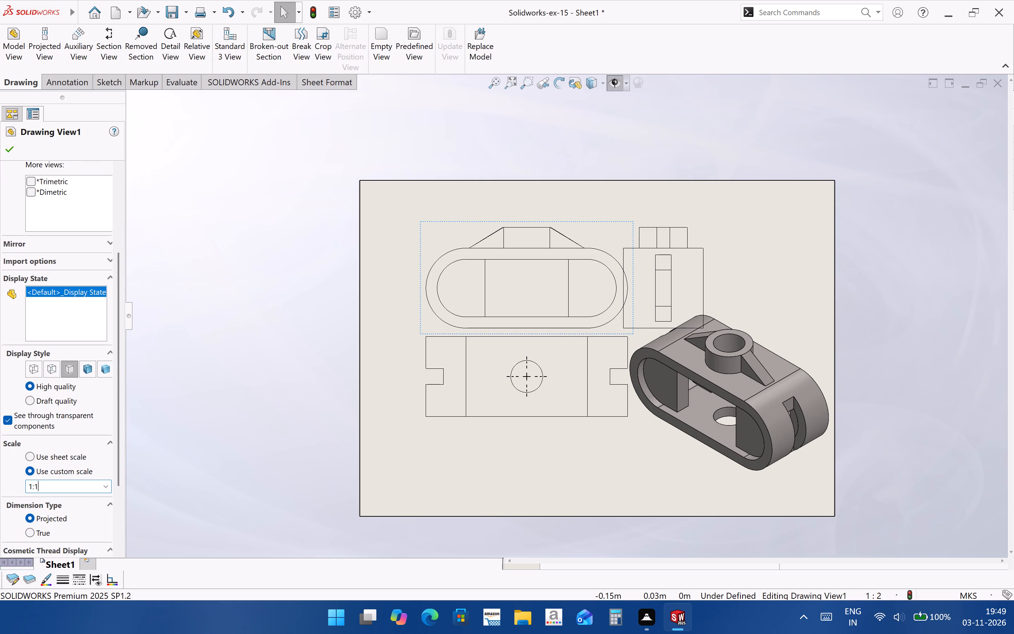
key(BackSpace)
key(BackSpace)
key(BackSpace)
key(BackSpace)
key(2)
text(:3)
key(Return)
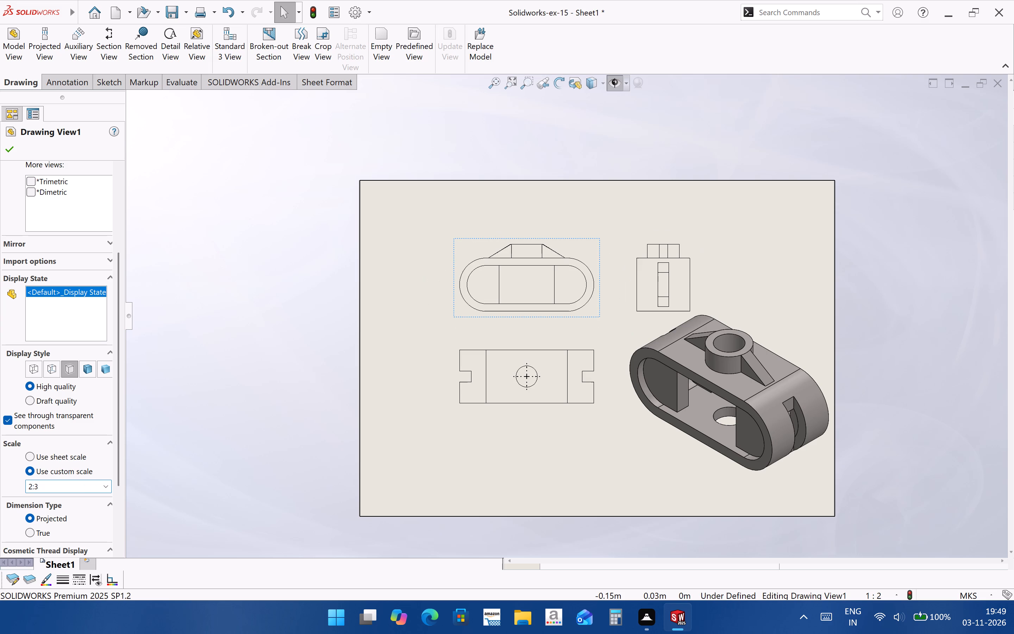
Set the front view's custom scale to 2:2.
click(87, 490)
key(BackSpace)
key(2)
key(Return)
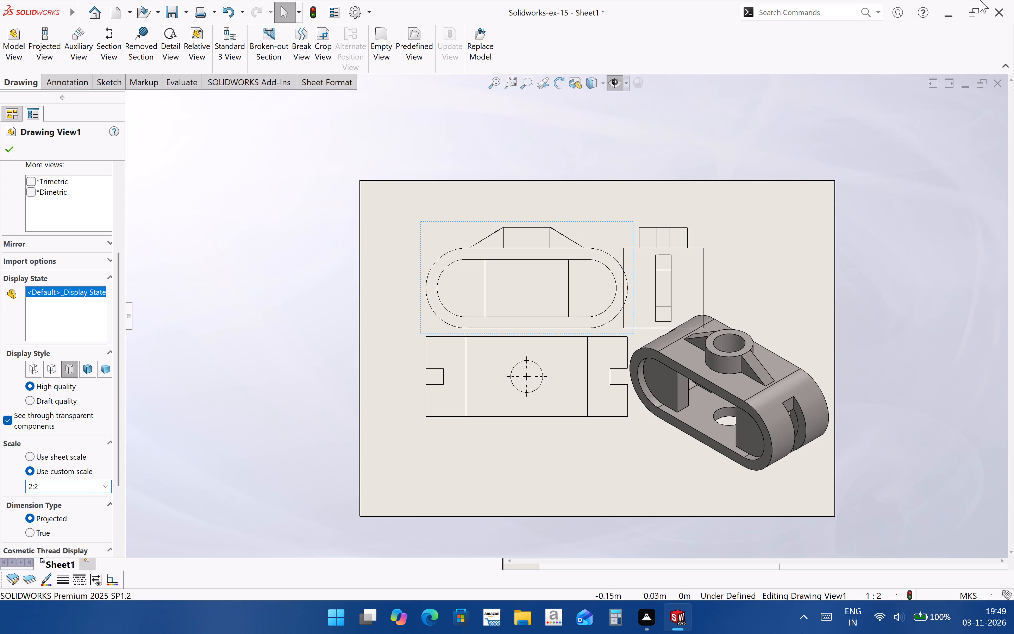
Reposition the front, top, side and isometric views so they are spaced apart without overlapping and stay inside the sheet border.
click(620, 455)
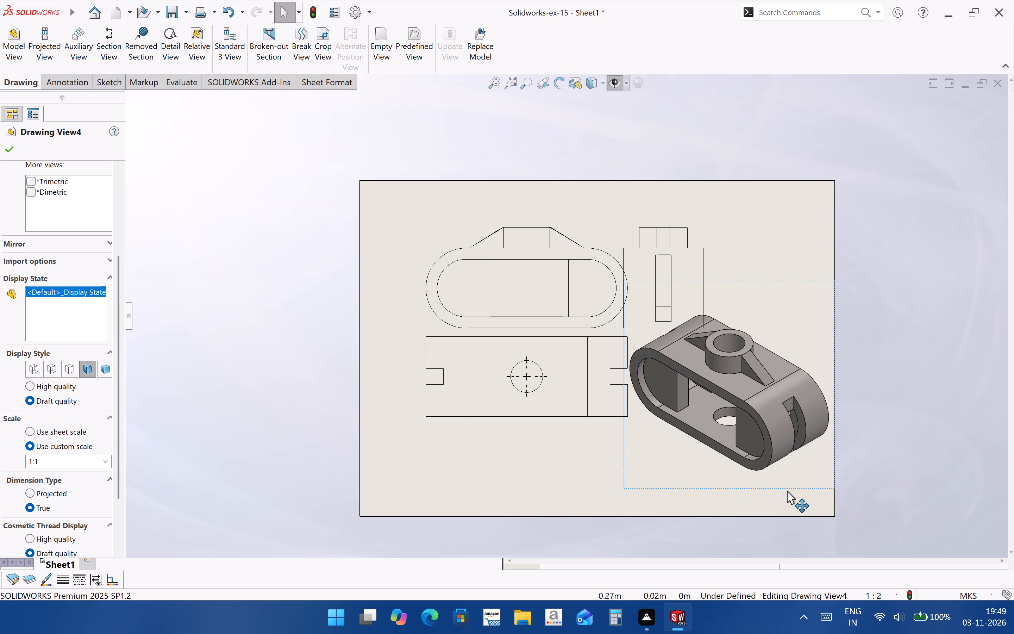
drag(787, 491, 796, 498)
click(841, 522)
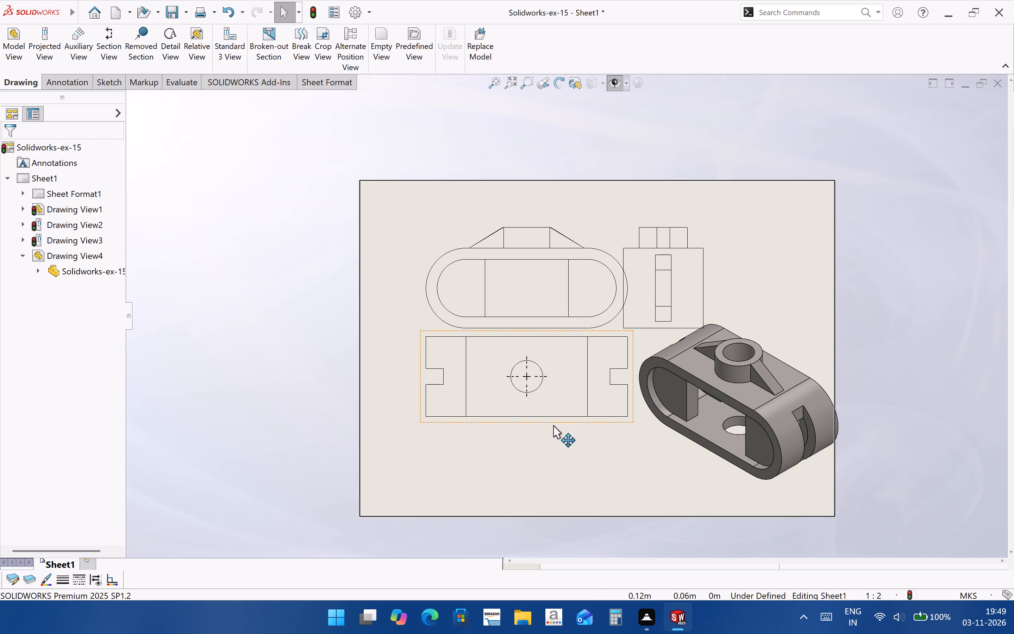
click(553, 425)
drag(553, 425, 501, 468)
drag(437, 336, 415, 335)
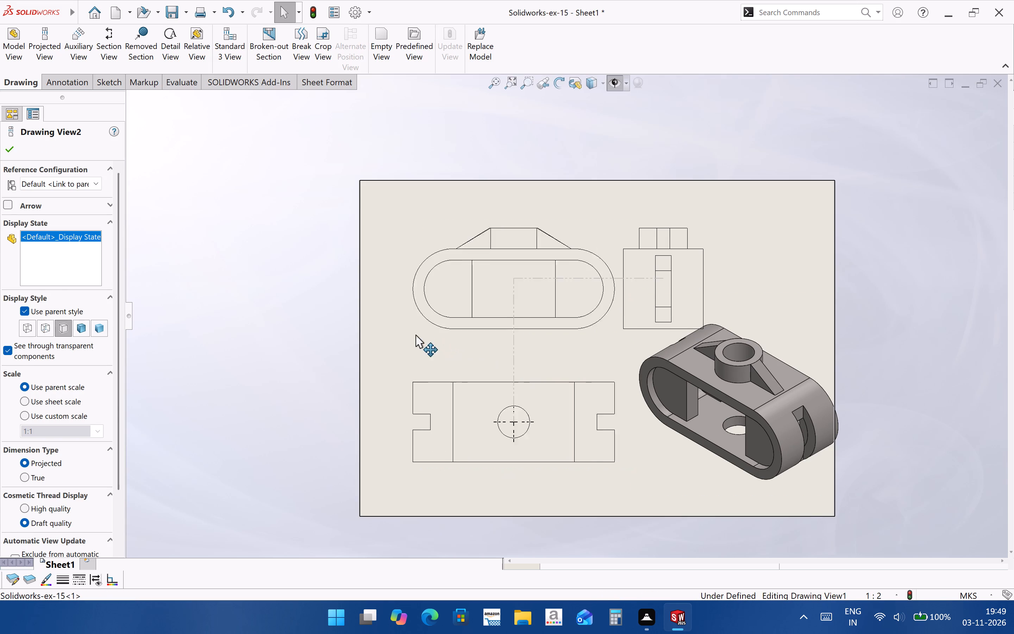
drag(415, 335, 402, 333)
drag(707, 268, 718, 262)
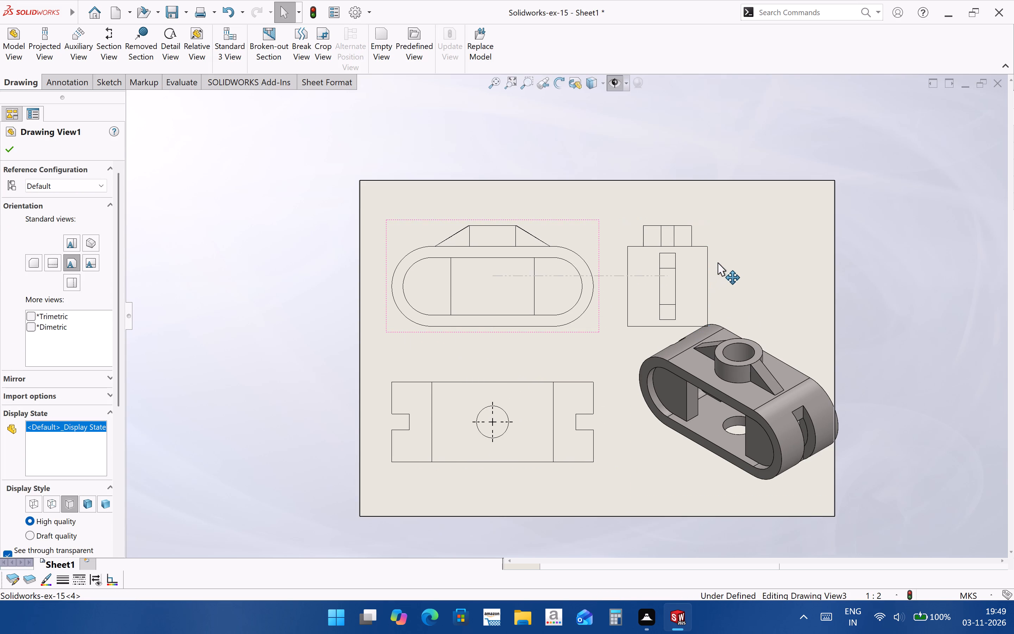
drag(718, 262, 740, 249)
drag(567, 225, 568, 213)
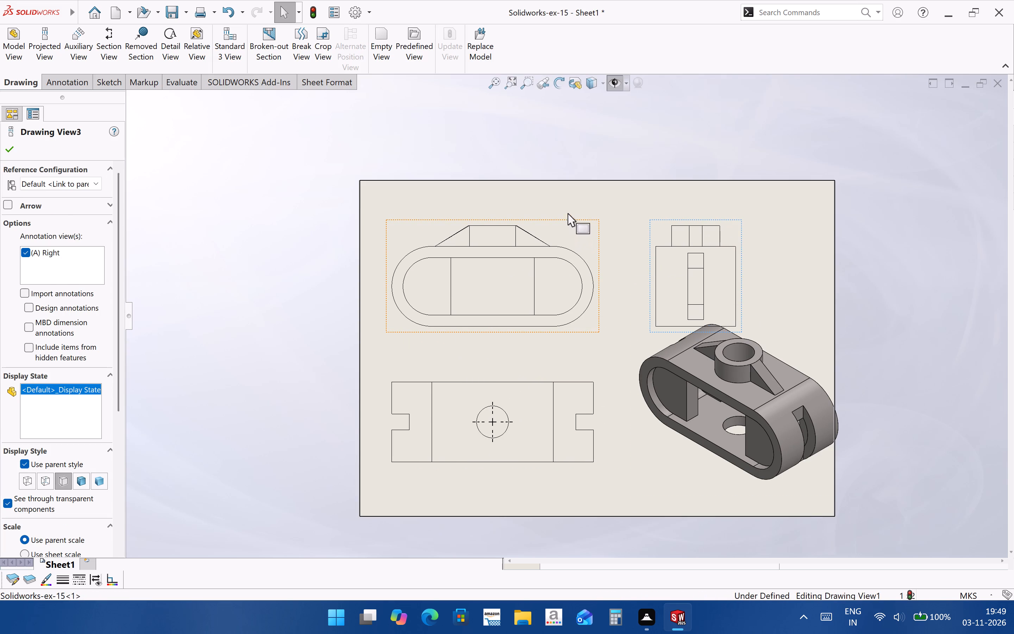
drag(568, 213, 568, 212)
drag(571, 217, 570, 202)
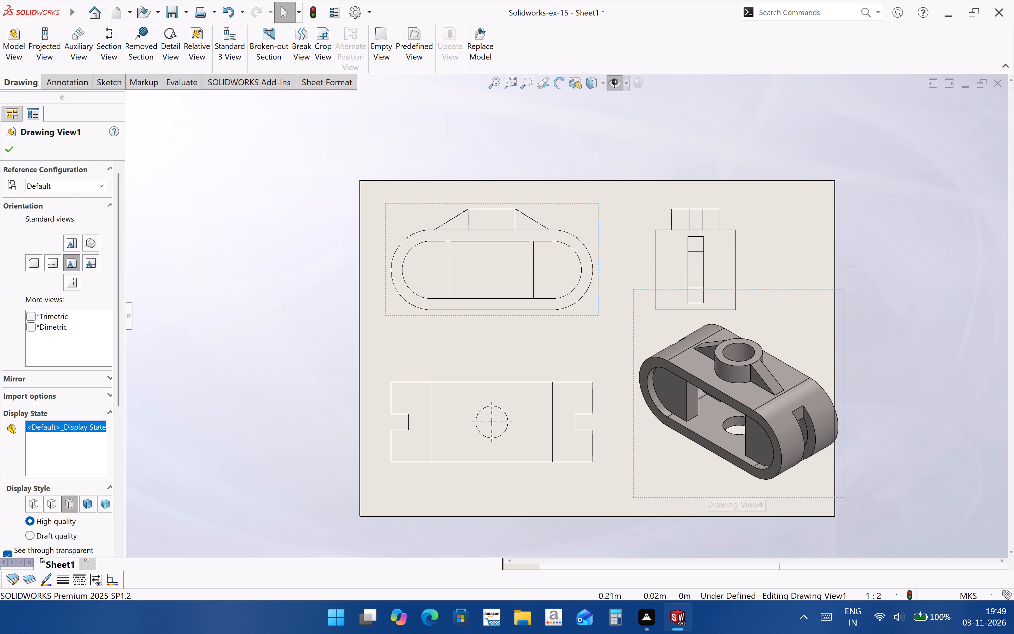
drag(684, 497, 672, 506)
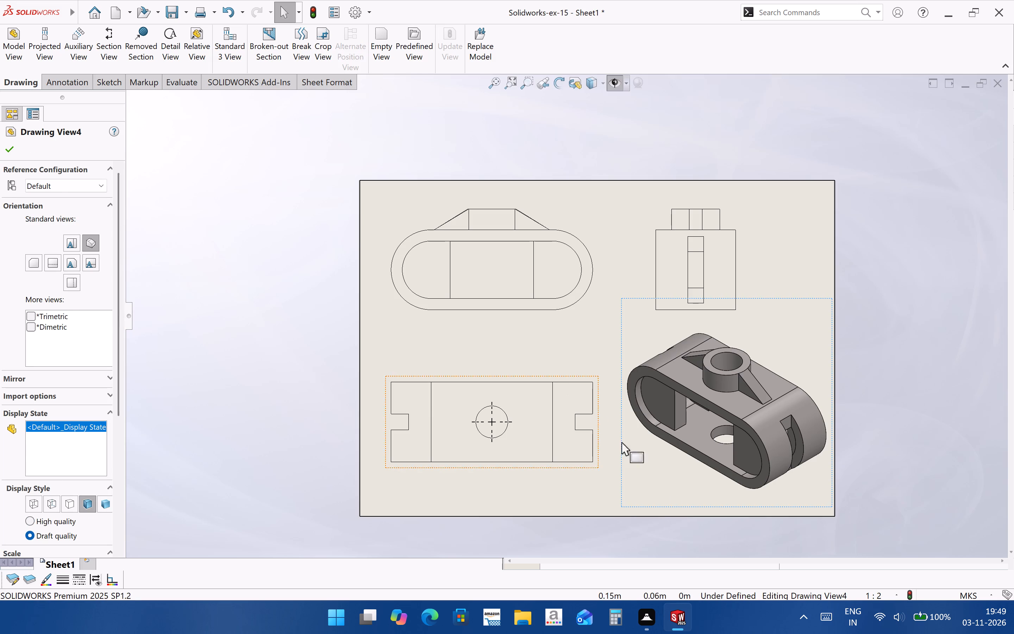
click(599, 509)
Insert the model items into the front view, importing the dimensions from the entire model.
middle_drag(641, 502, 703, 516)
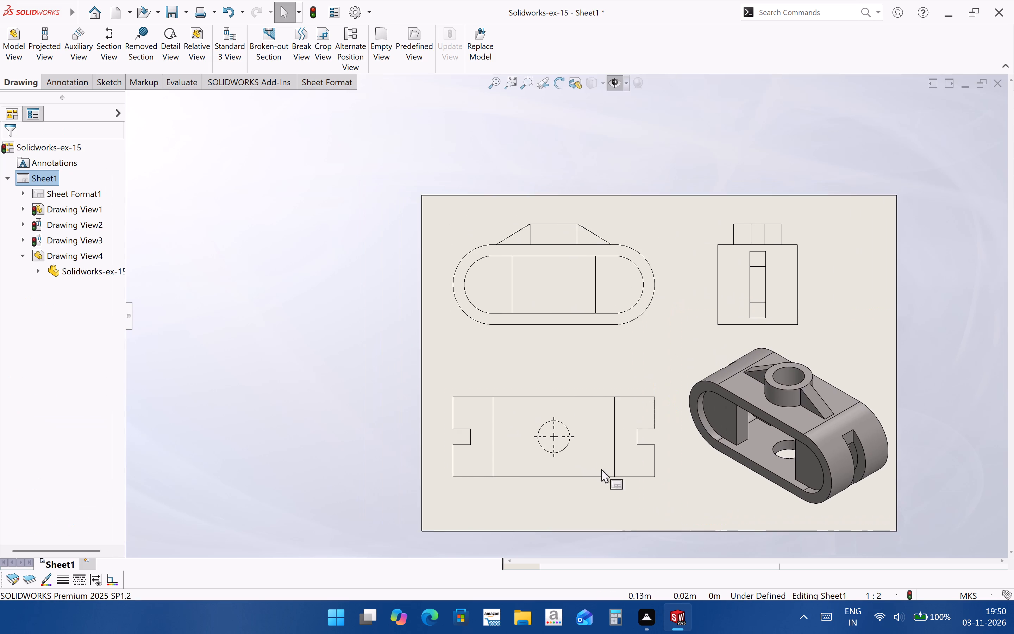
scroll(598, 460, down, 2)
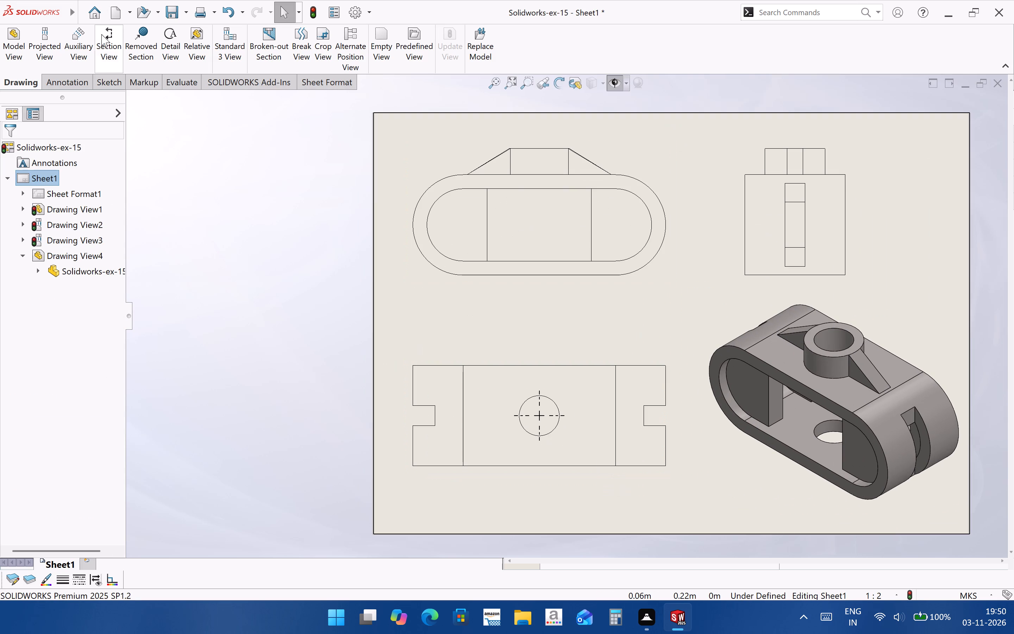
click(533, 284)
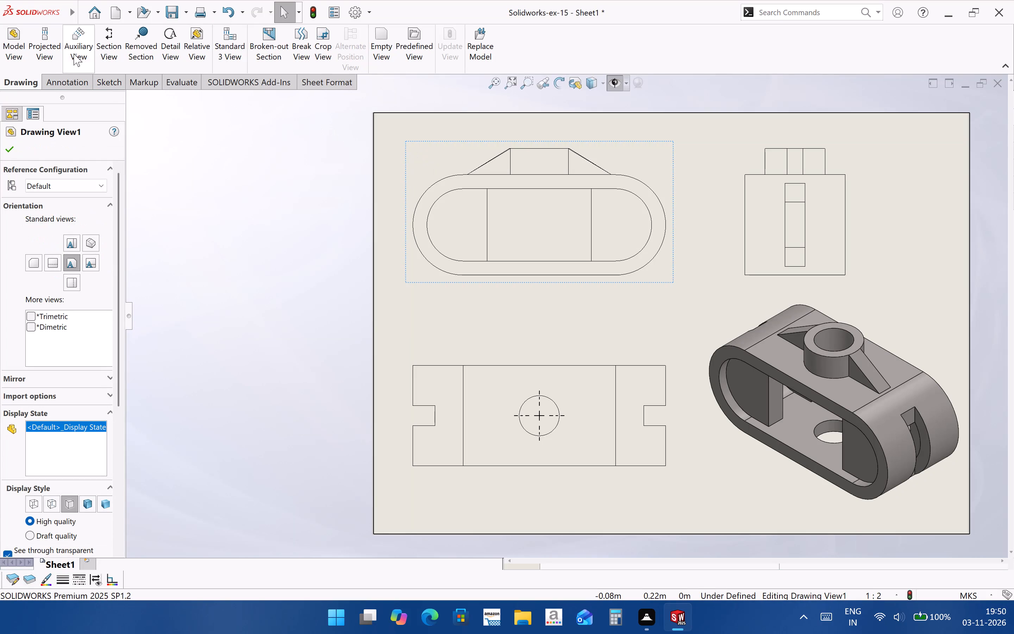
click(70, 91)
click(70, 81)
click(58, 49)
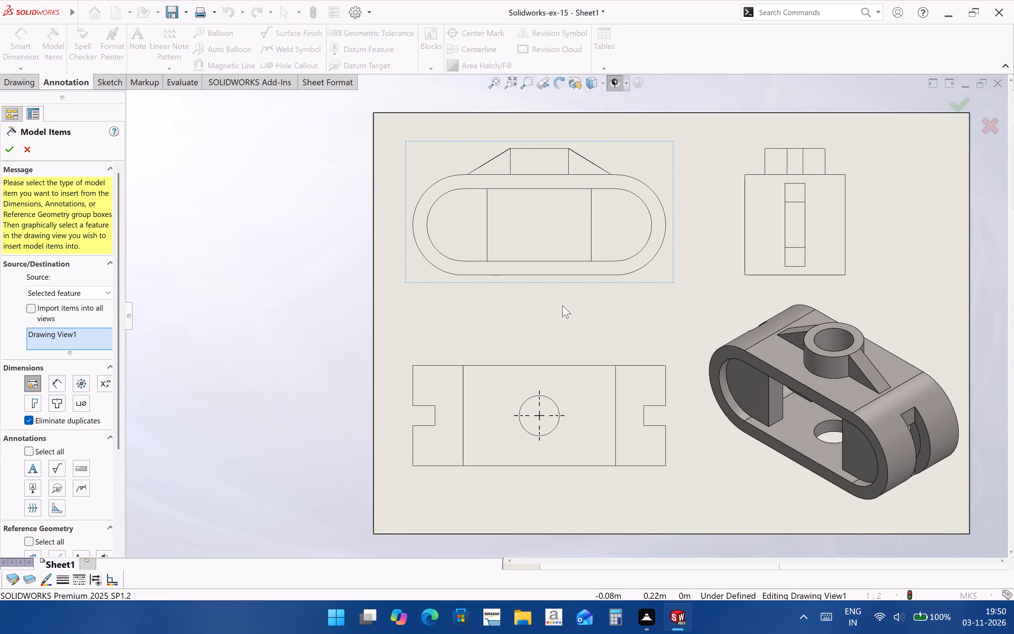
click(10, 144)
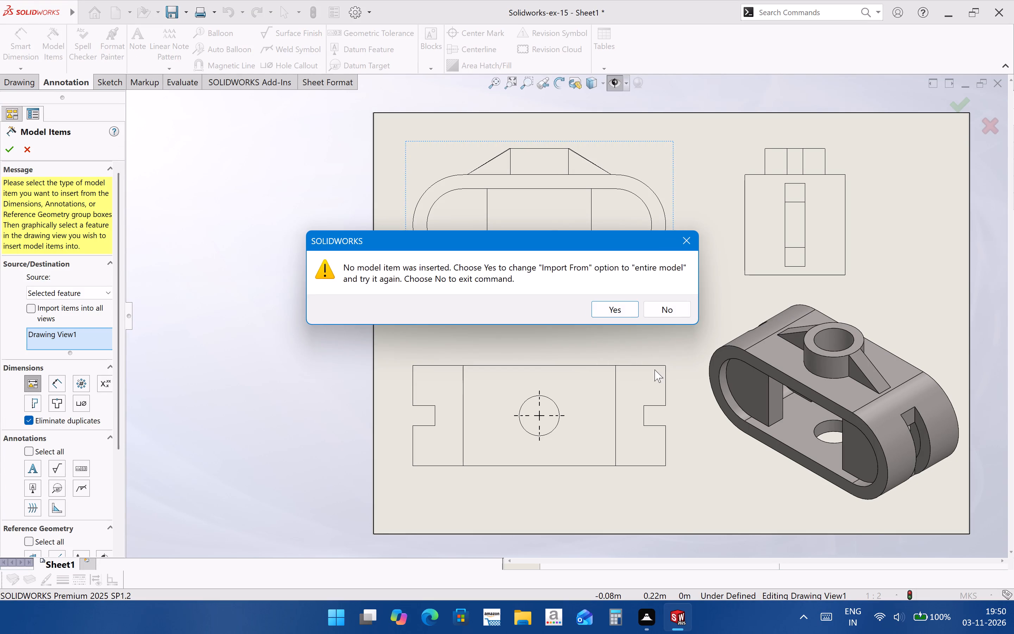
click(621, 302)
click(624, 331)
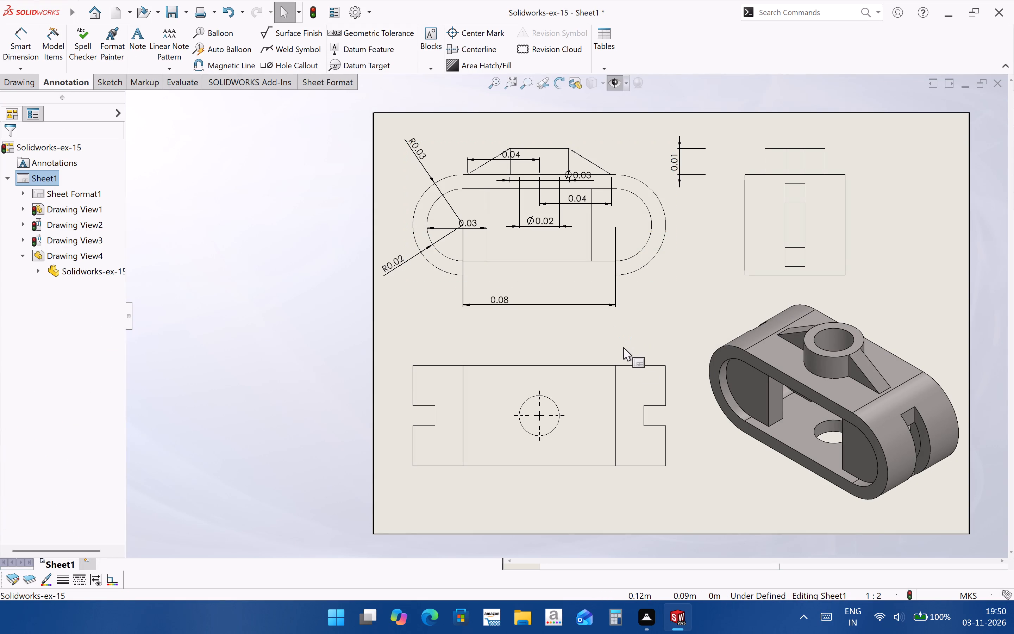
Change the drawing's unit system to MMGS.
click(985, 595)
click(964, 542)
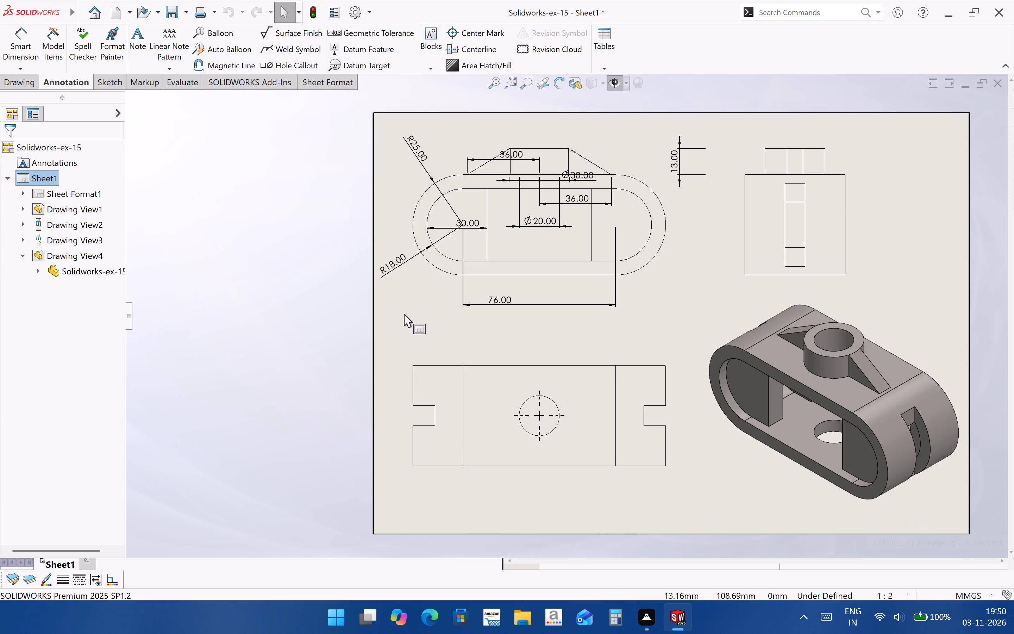
click(497, 330)
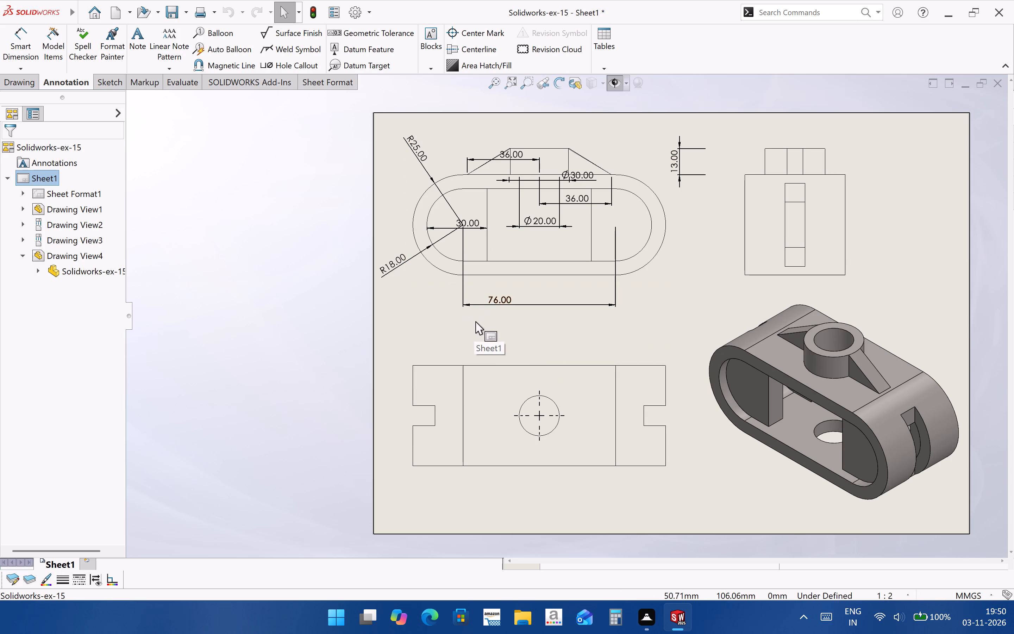
Delete the imported 76.00, 13.00, Ø20.00 and Ø30.00 dimensions from the front view.
click(510, 304)
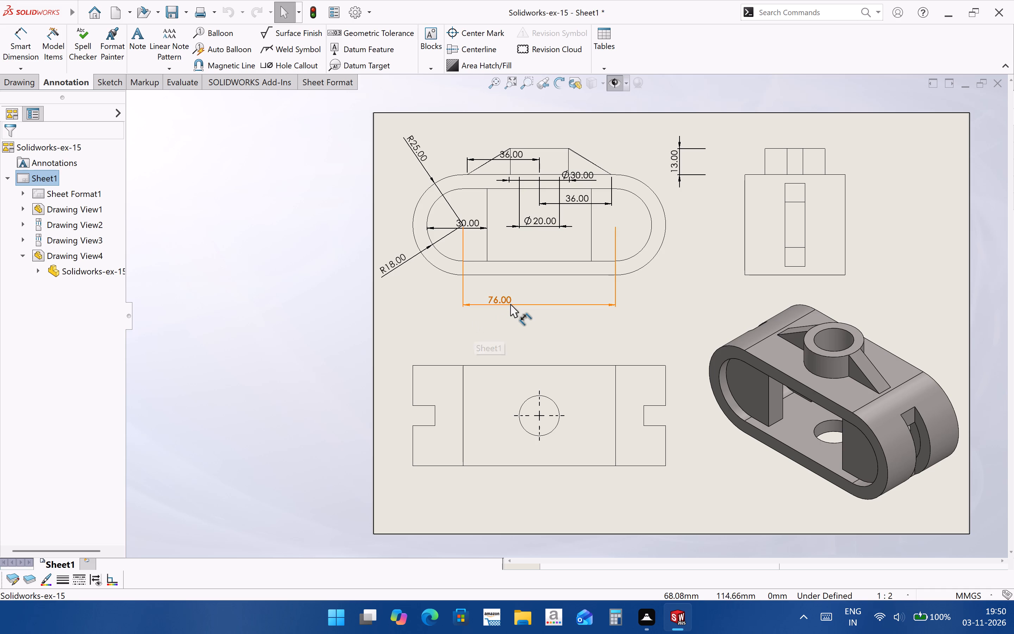
key(Delete)
key(Delete)
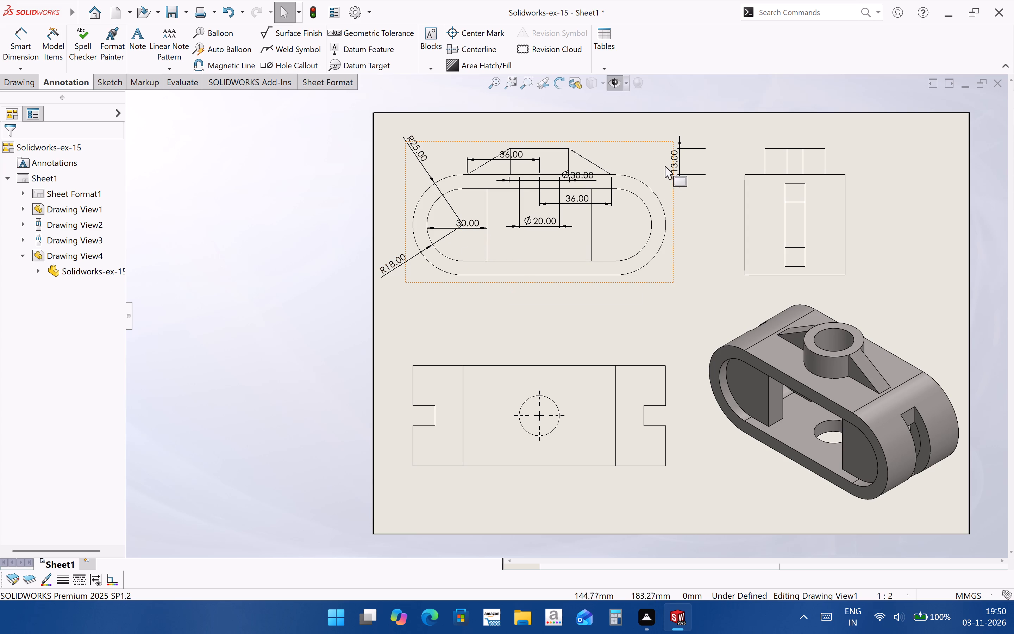
drag(675, 162, 711, 178)
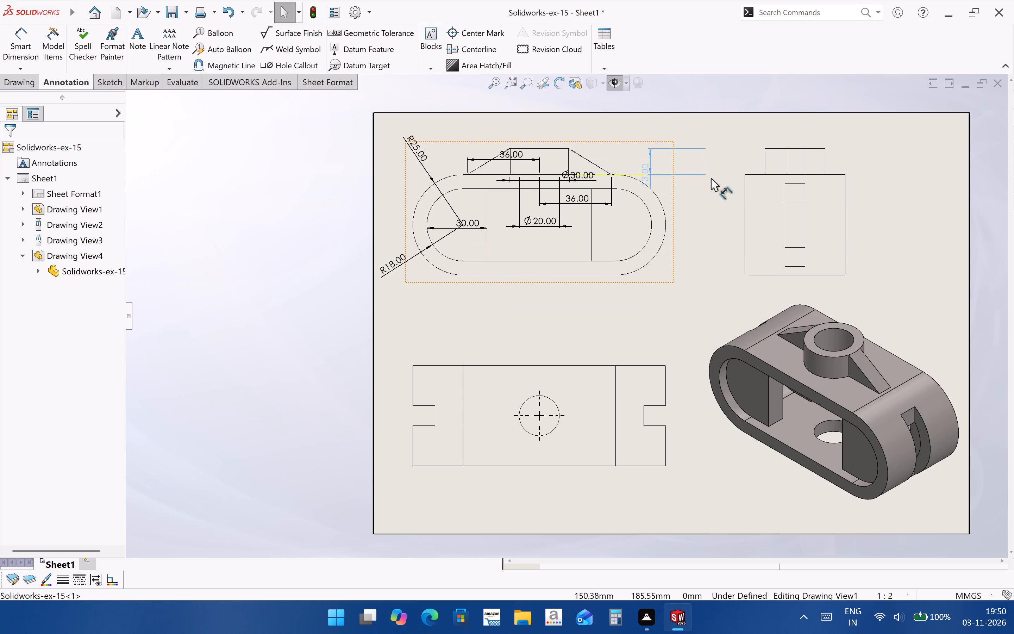
drag(711, 178, 713, 178)
key(Delete)
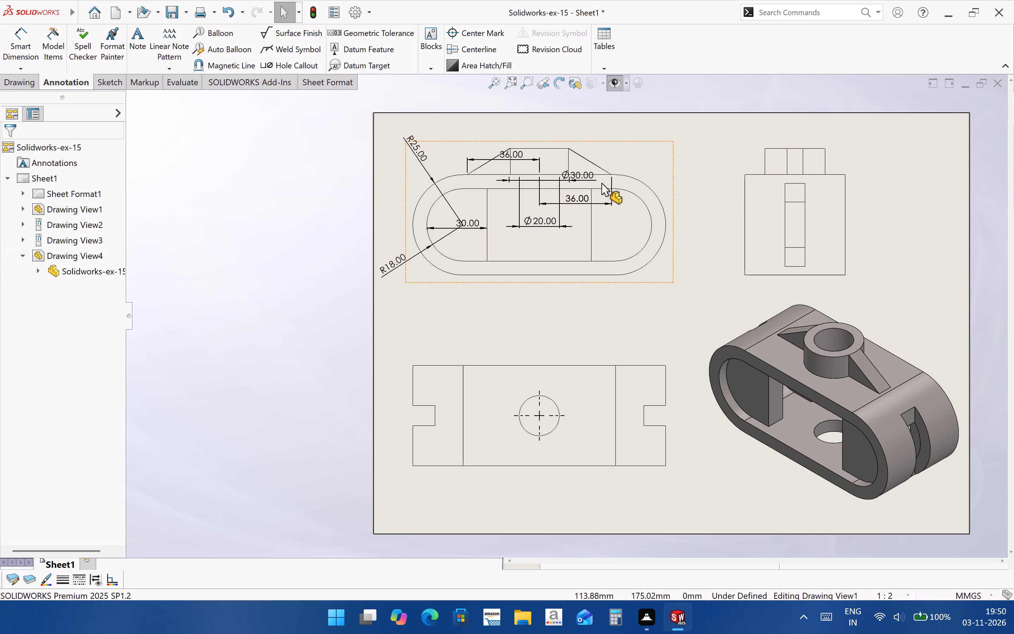
click(553, 217)
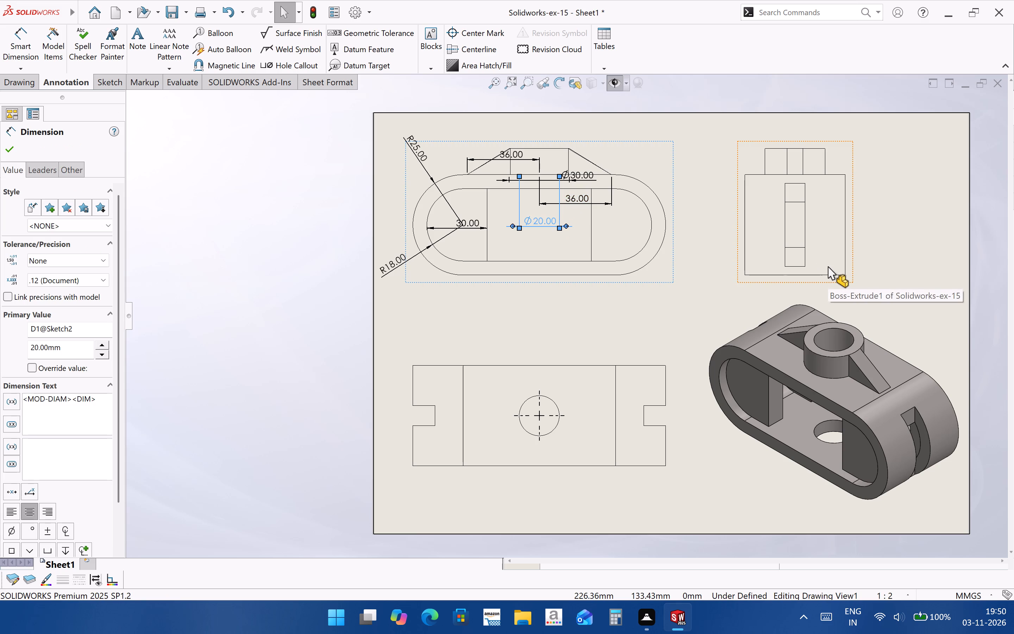
key(Delete)
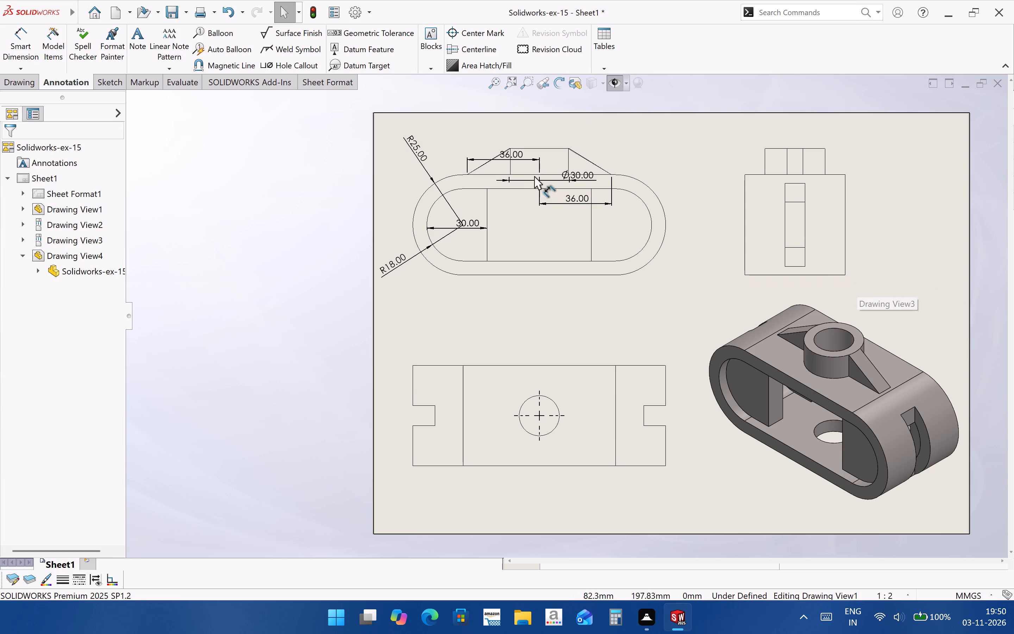
click(575, 174)
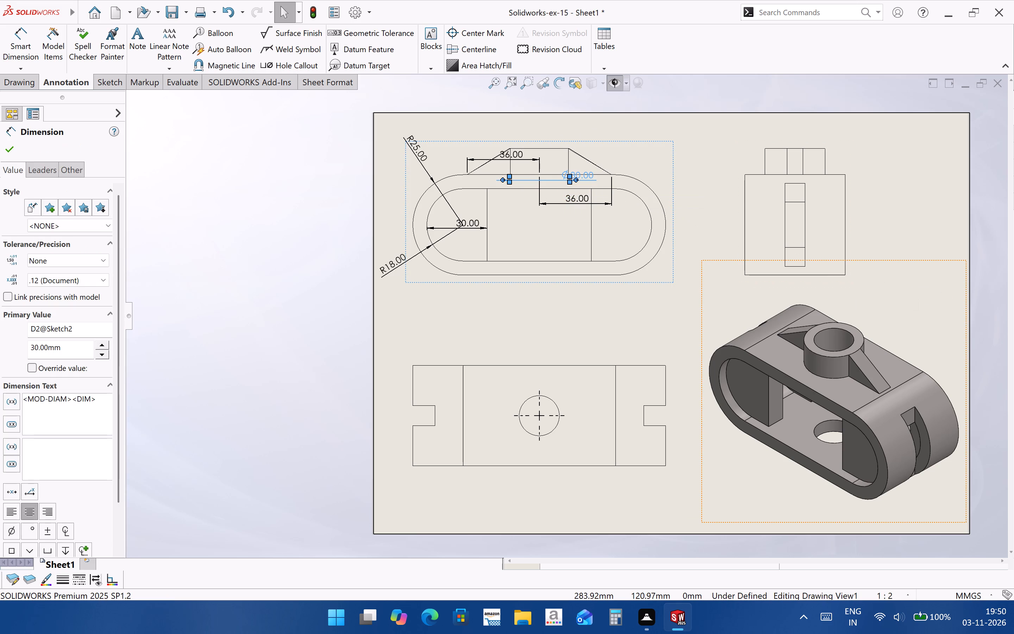
key(Delete)
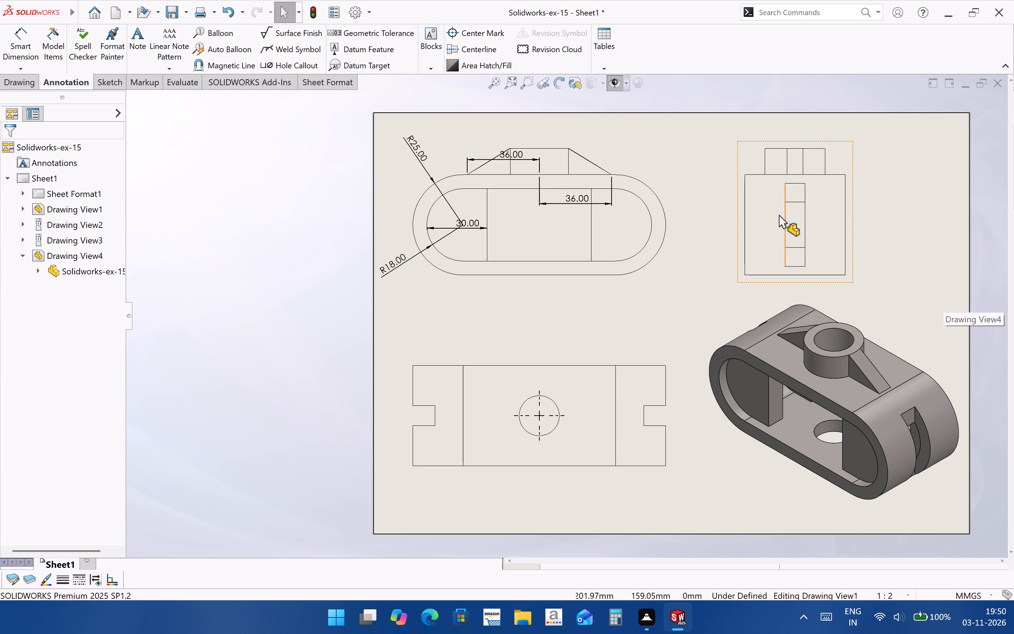
Delete the projected side view from the sheet.
click(852, 214)
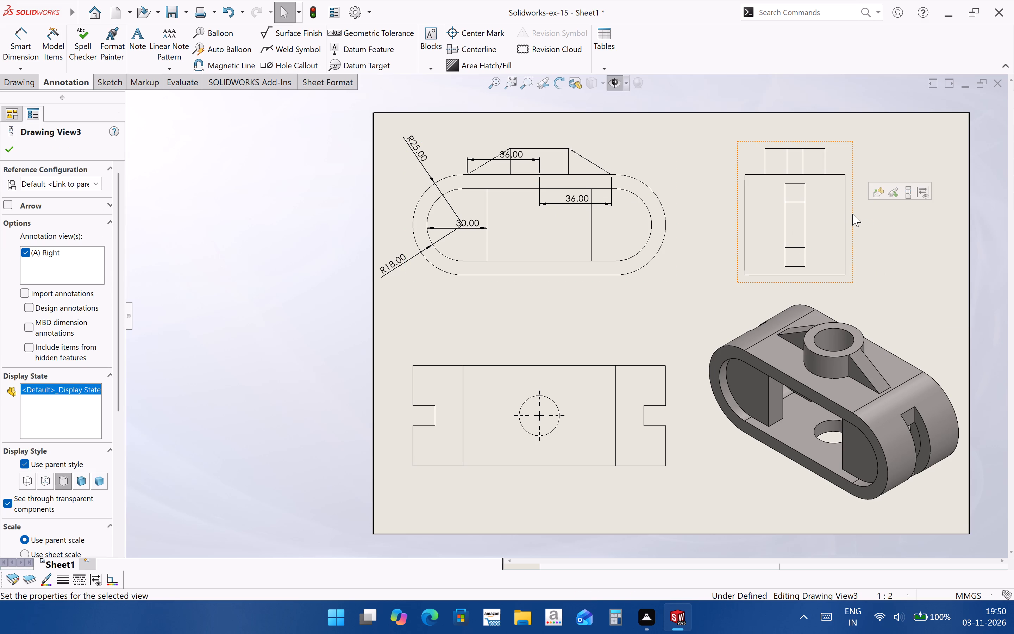
key(Delete)
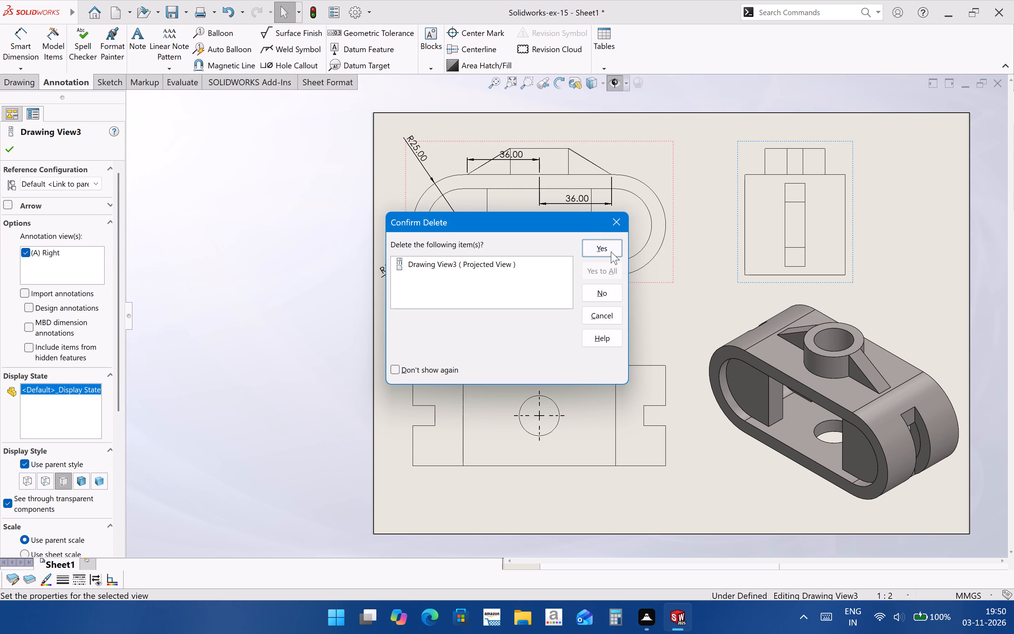
click(611, 251)
Delete both 36.00 dimensions and the 30.00 dimension from the front view.
click(576, 204)
key(Delete)
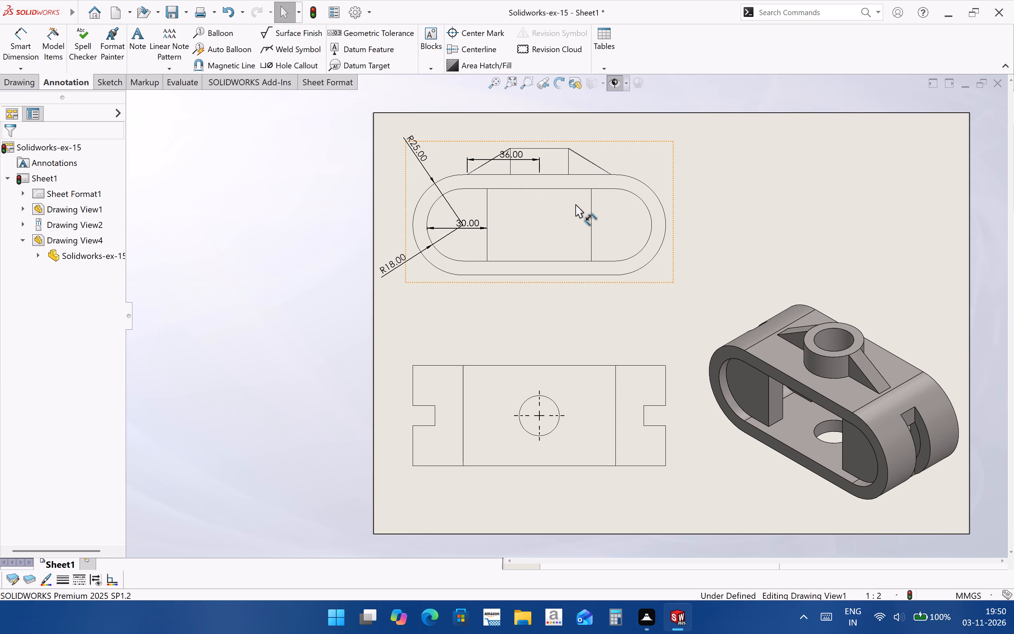
click(515, 156)
key(Delete)
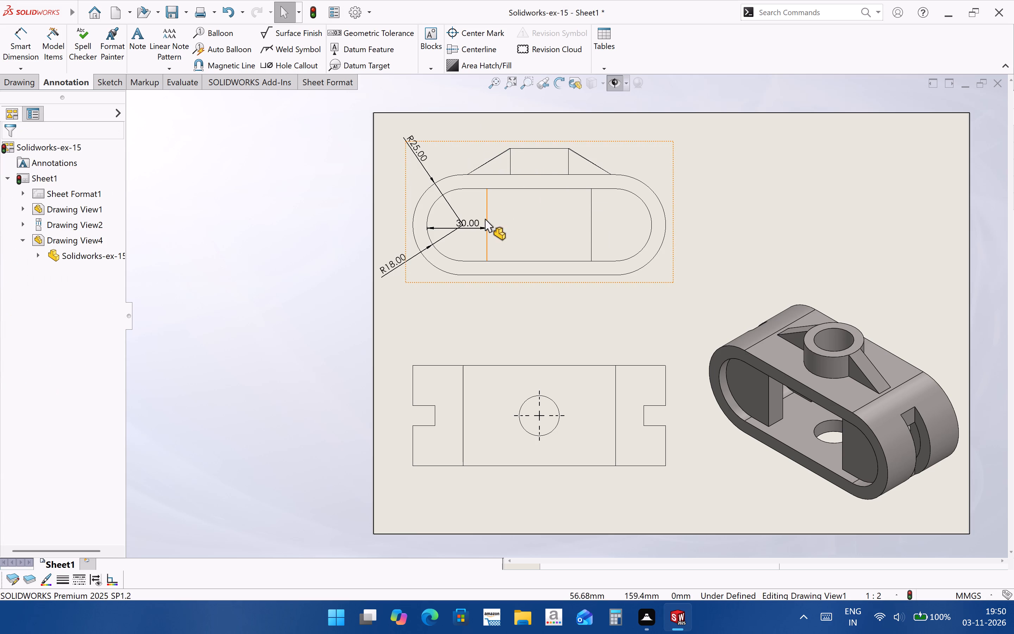
click(476, 224)
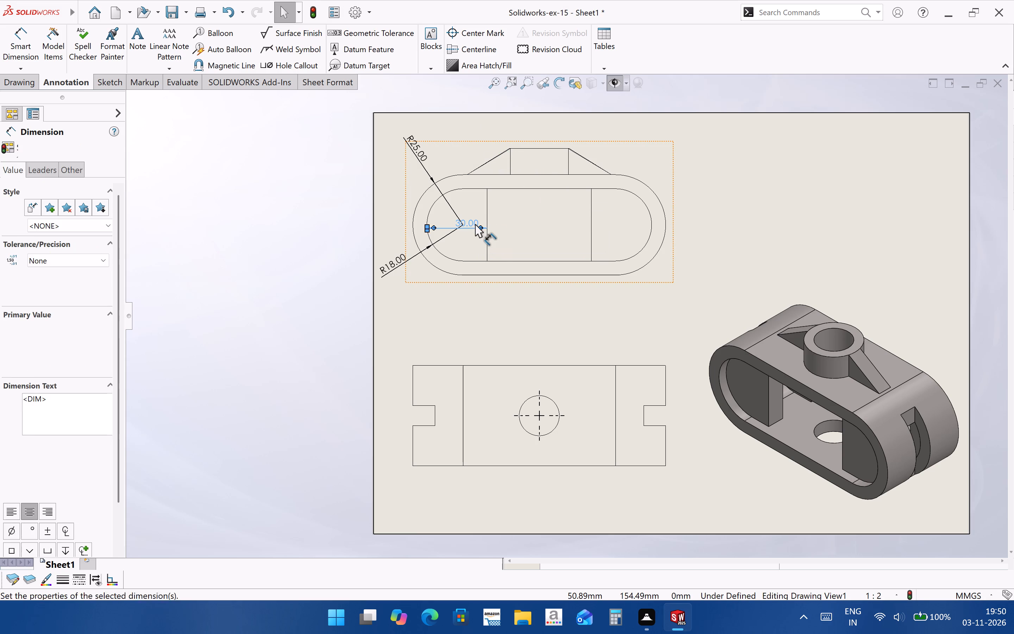
key(Delete)
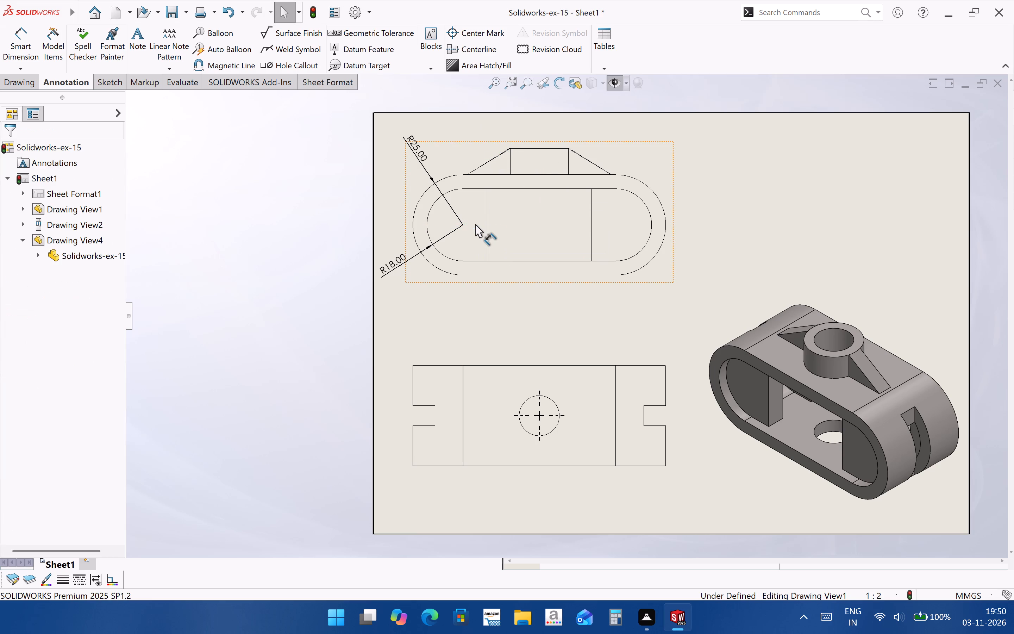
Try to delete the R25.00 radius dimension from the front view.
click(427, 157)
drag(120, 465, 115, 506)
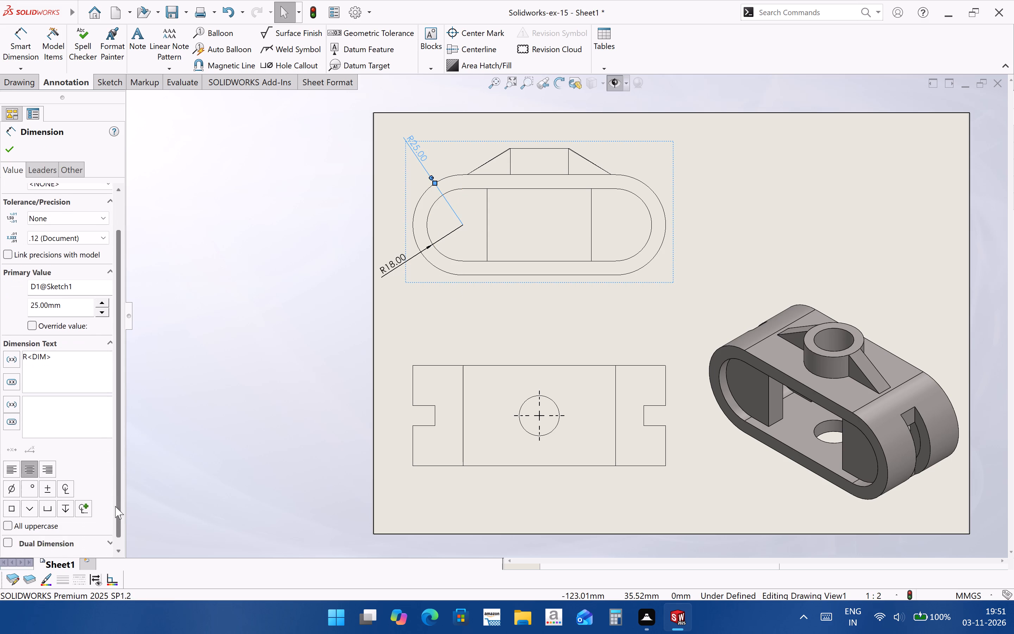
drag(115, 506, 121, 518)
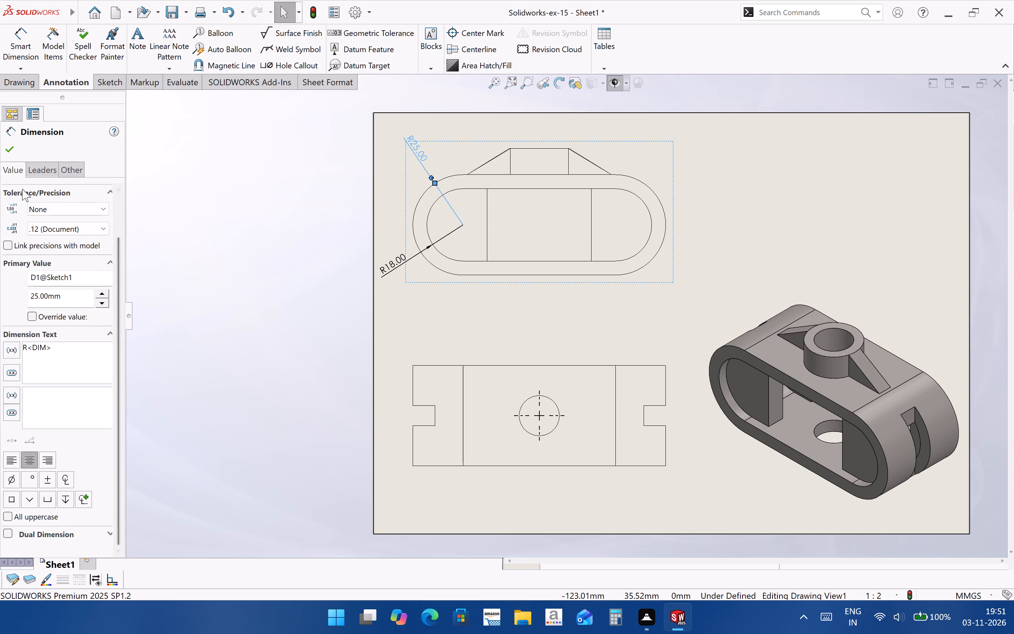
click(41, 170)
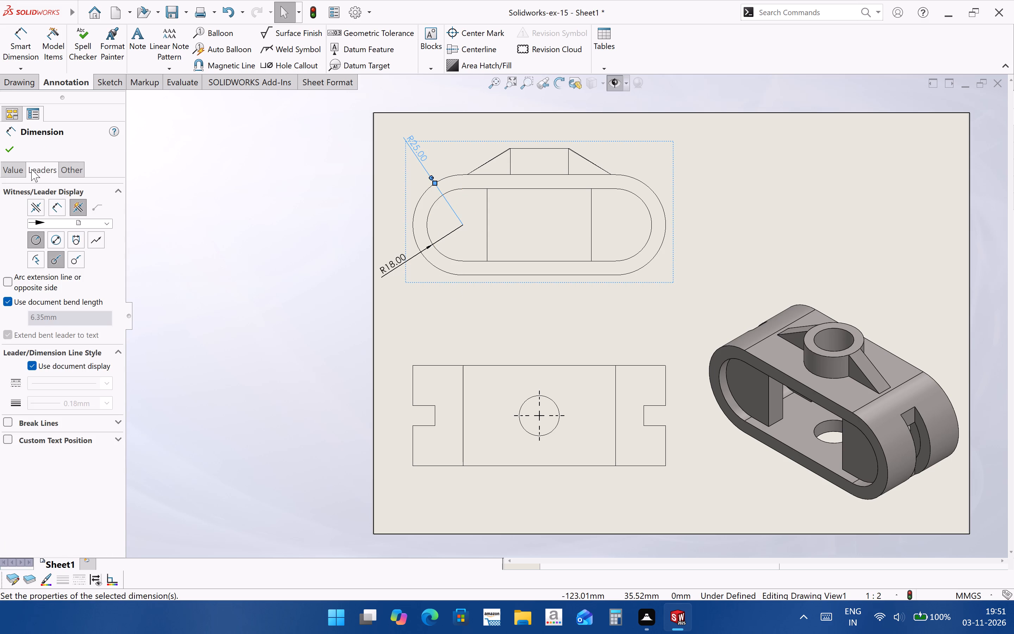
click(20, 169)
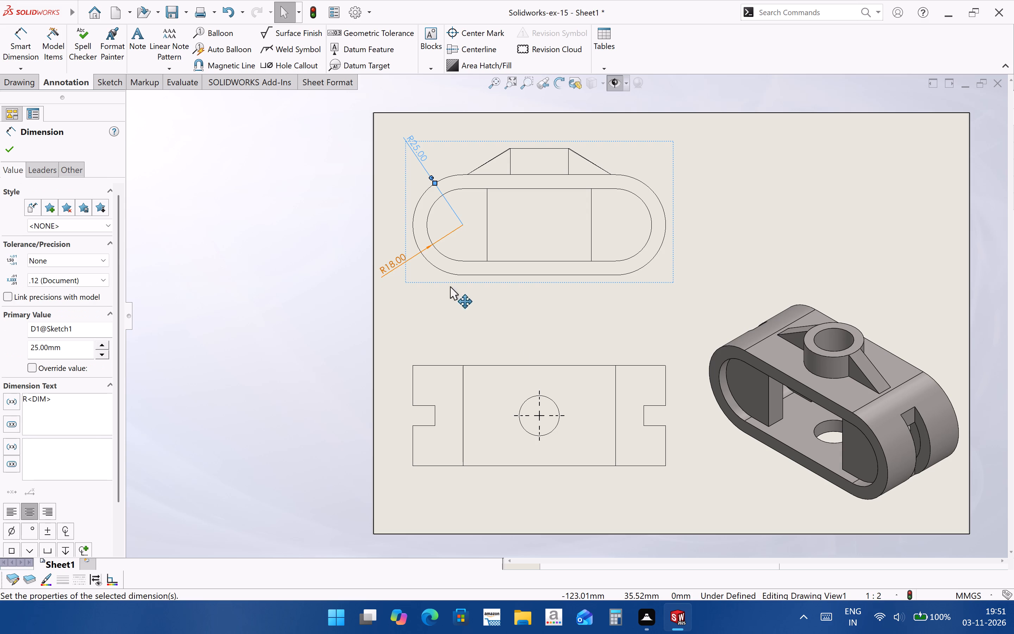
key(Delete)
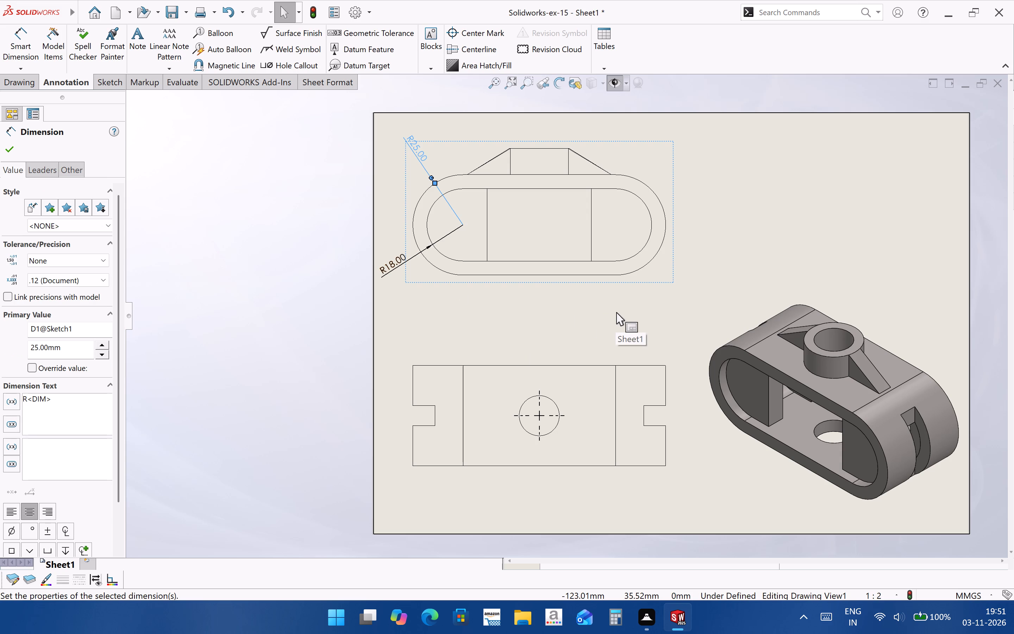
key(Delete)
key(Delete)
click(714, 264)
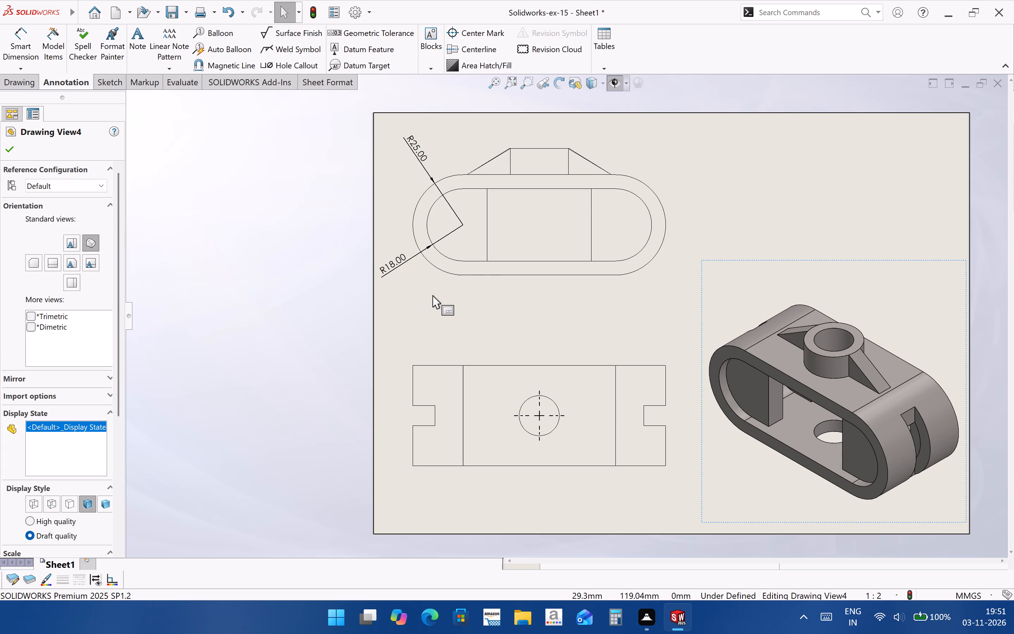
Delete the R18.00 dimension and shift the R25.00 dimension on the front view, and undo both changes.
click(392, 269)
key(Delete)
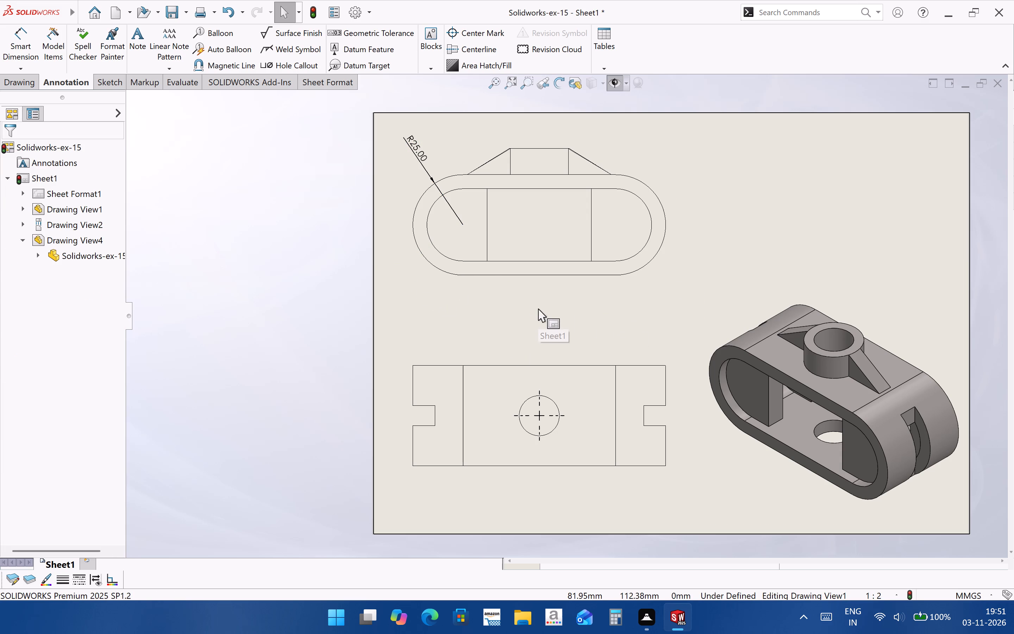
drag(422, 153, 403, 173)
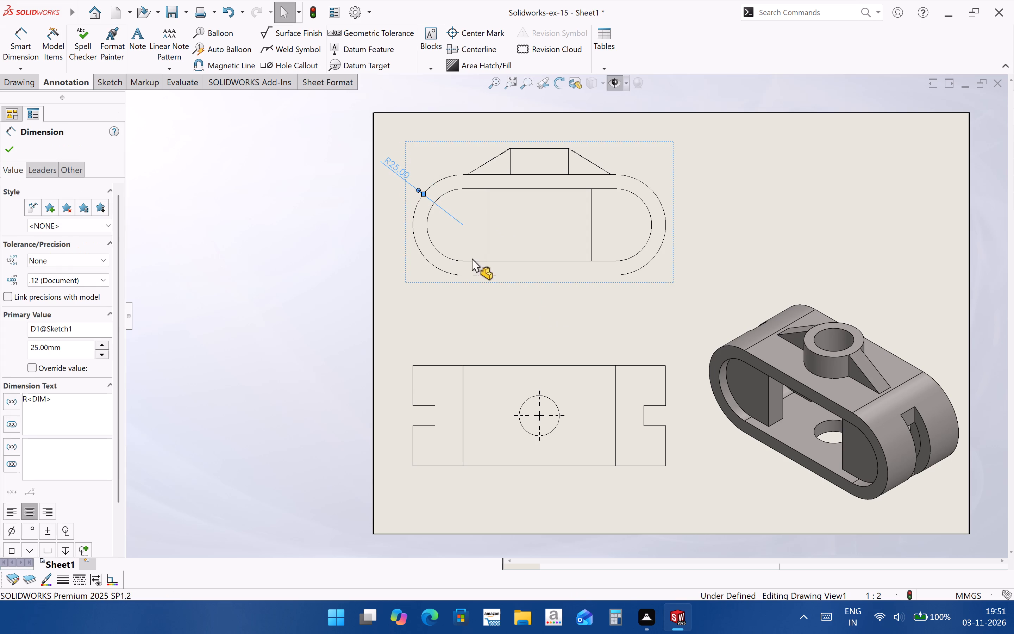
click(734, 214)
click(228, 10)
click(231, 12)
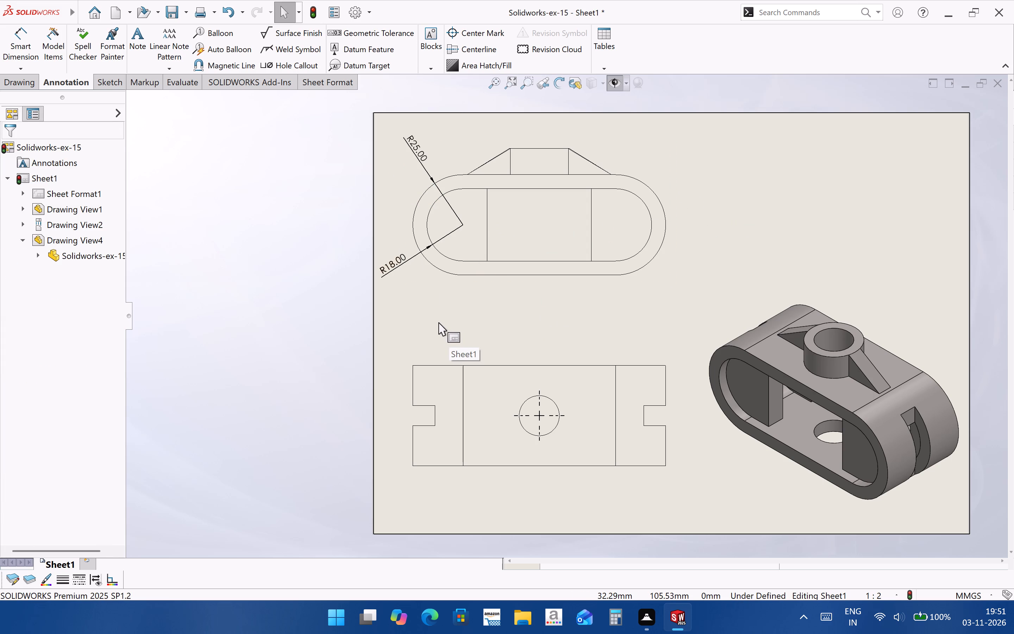
Set the front view's display style to Hidden Lines Visible.
click(492, 232)
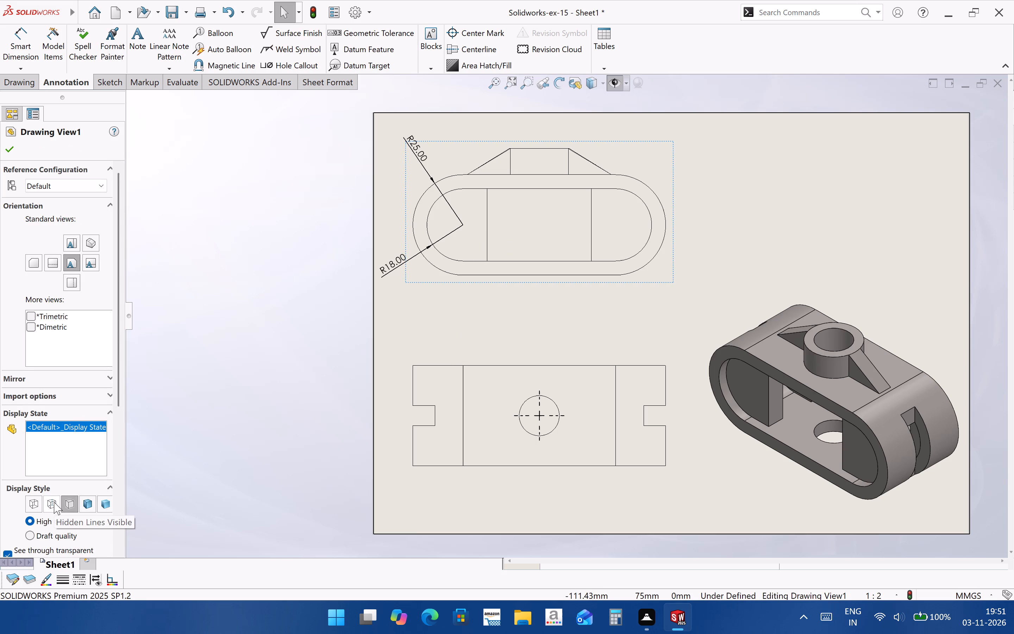
click(54, 502)
click(677, 290)
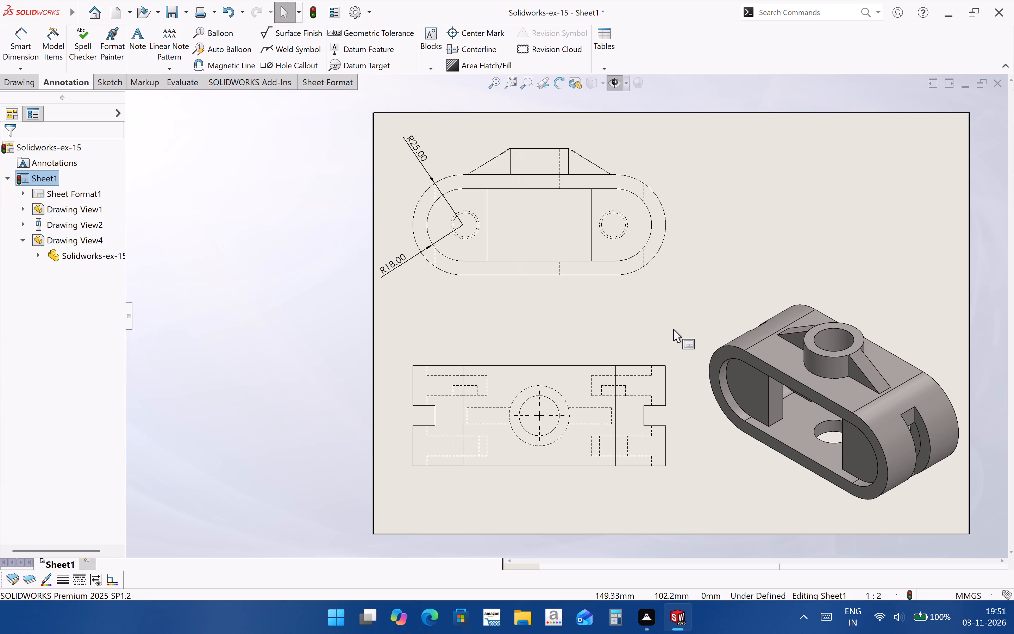
Delete the R25.00 and R18.00 radius dimensions from the front view.
click(423, 160)
key(Delete)
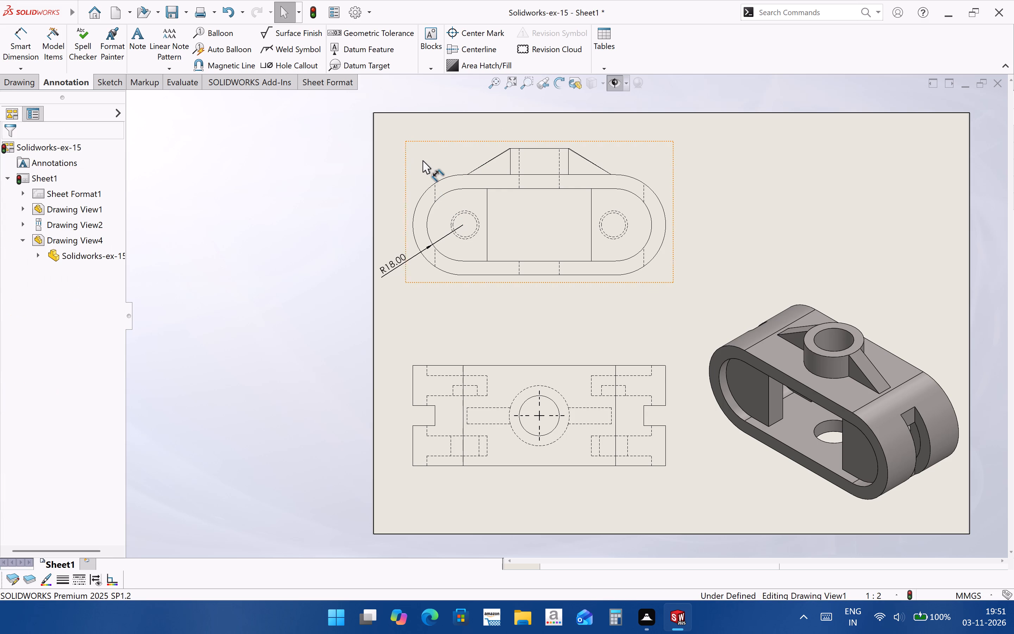
click(390, 266)
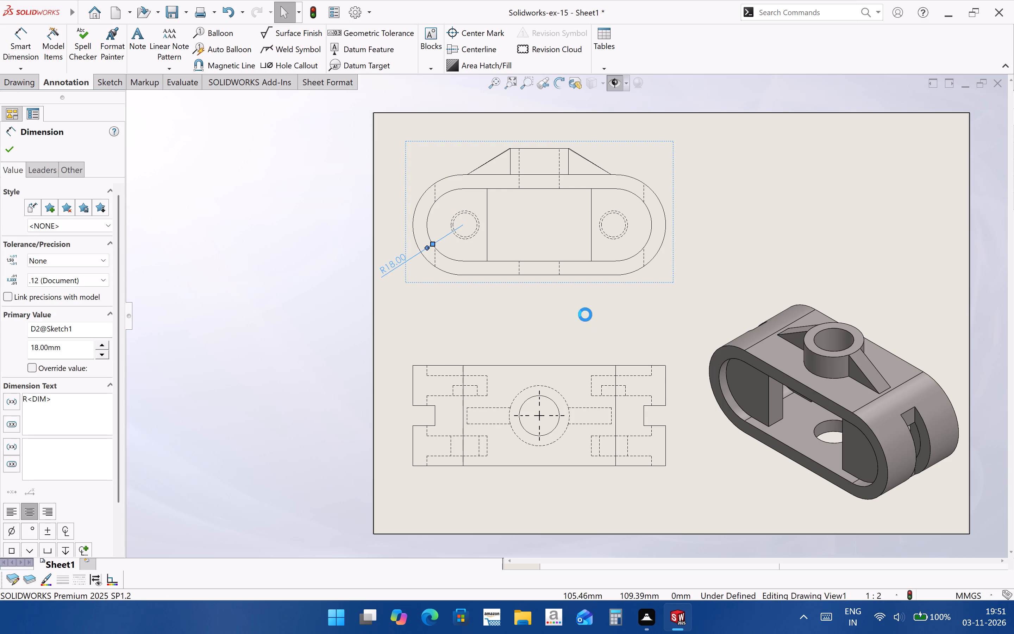
key(Delete)
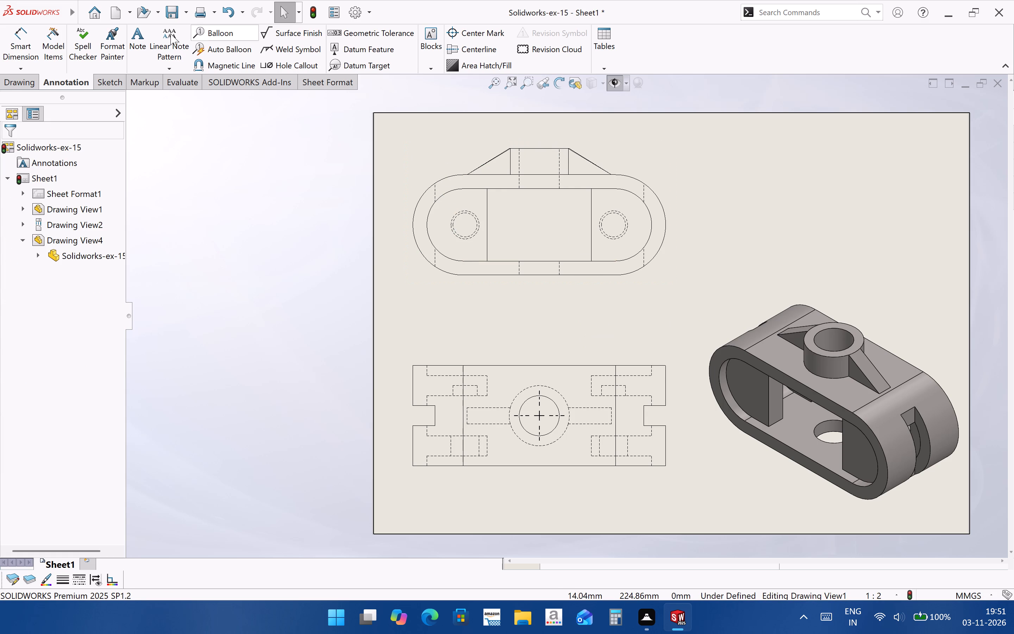
Dimension the front view's vertical distance from the boss's top edge to the inner slot's upper edge, placing it beside the boss.
click(10, 45)
click(550, 148)
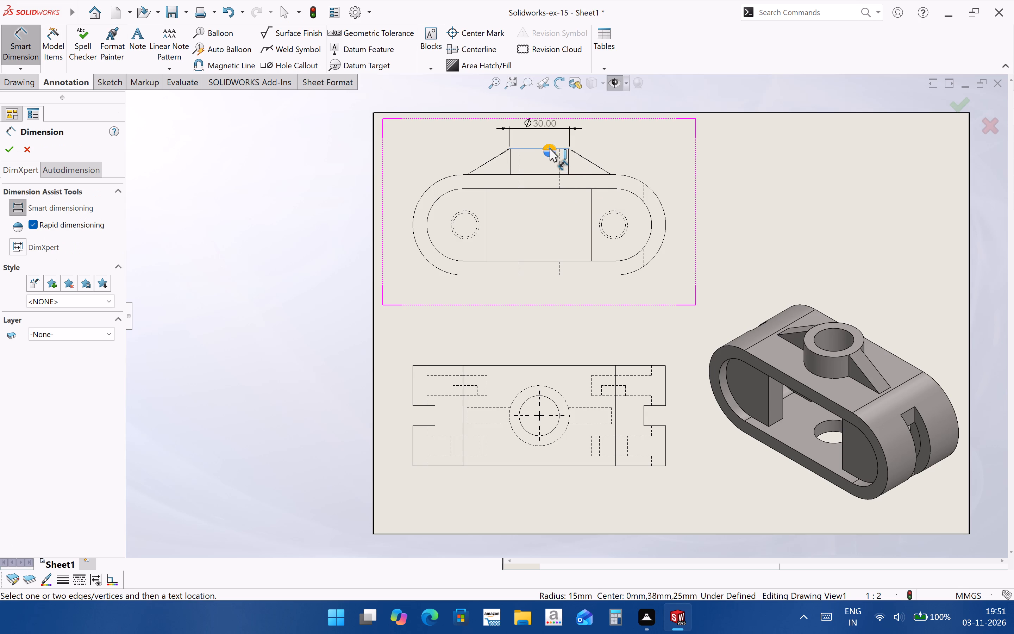
click(547, 189)
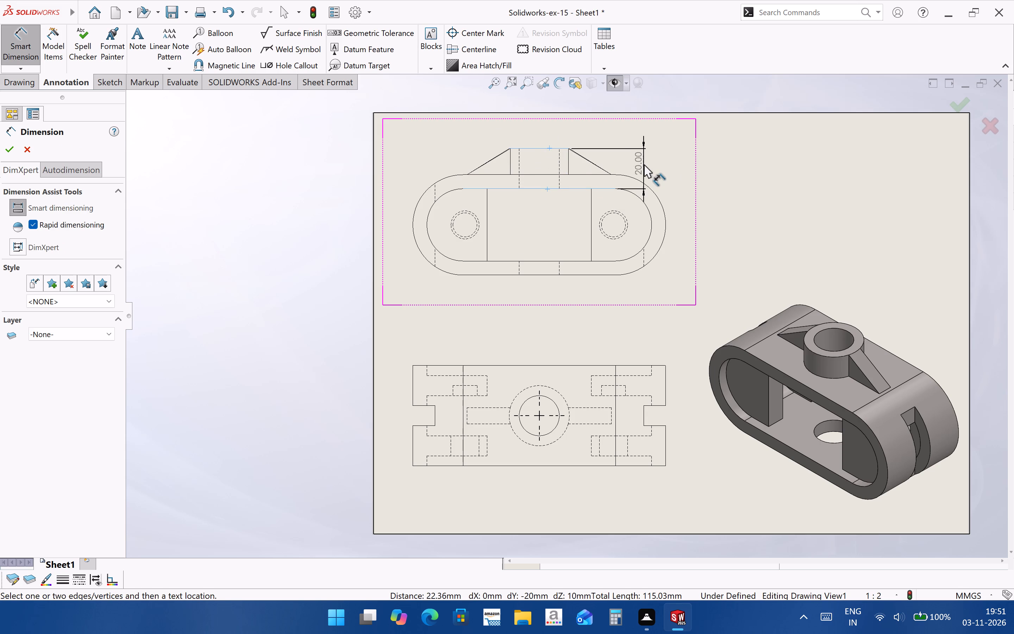
click(645, 166)
click(744, 236)
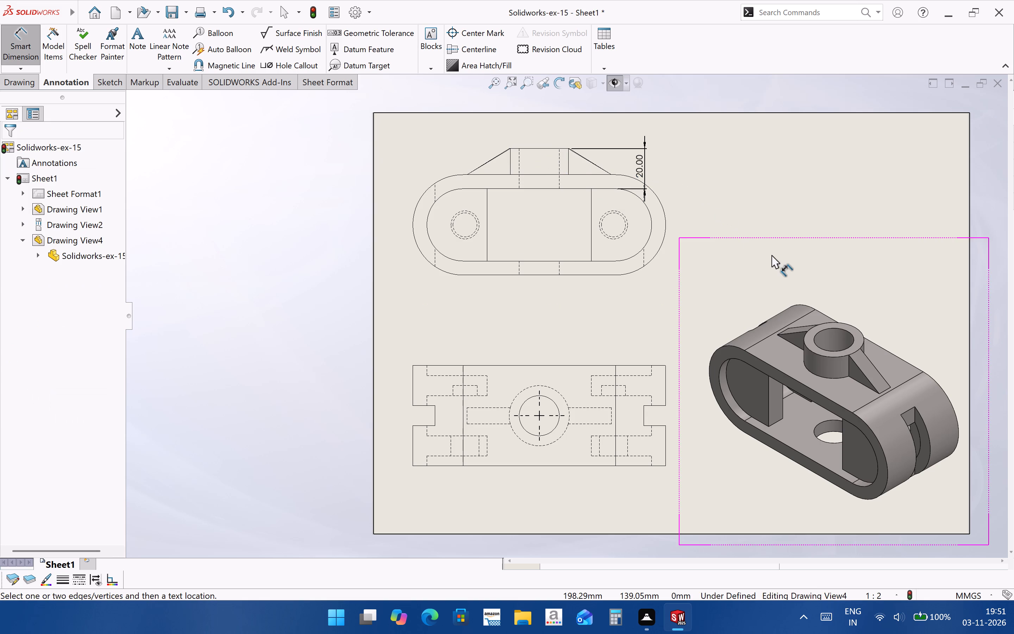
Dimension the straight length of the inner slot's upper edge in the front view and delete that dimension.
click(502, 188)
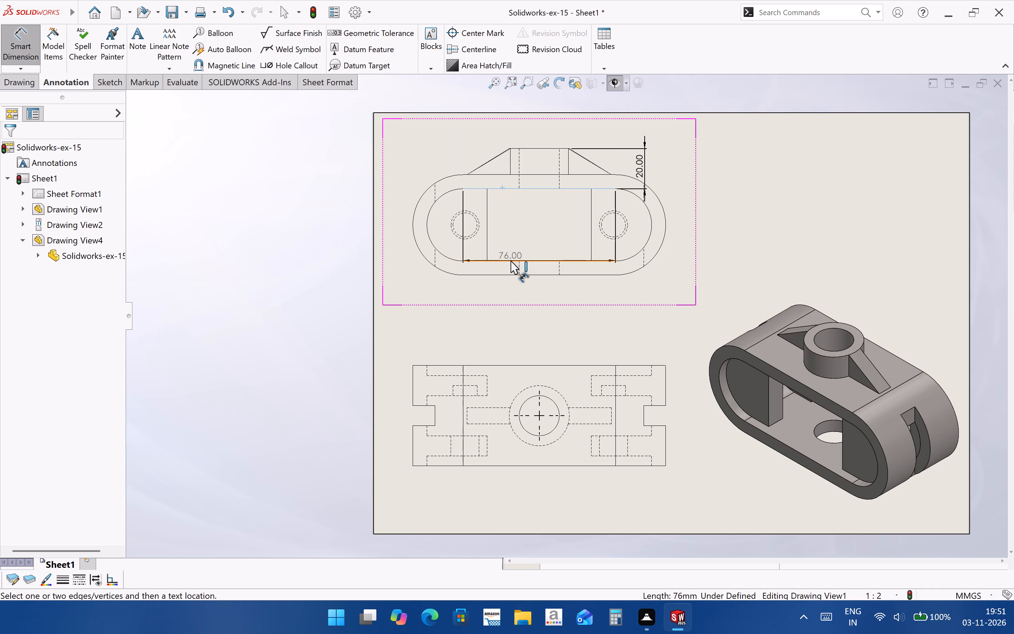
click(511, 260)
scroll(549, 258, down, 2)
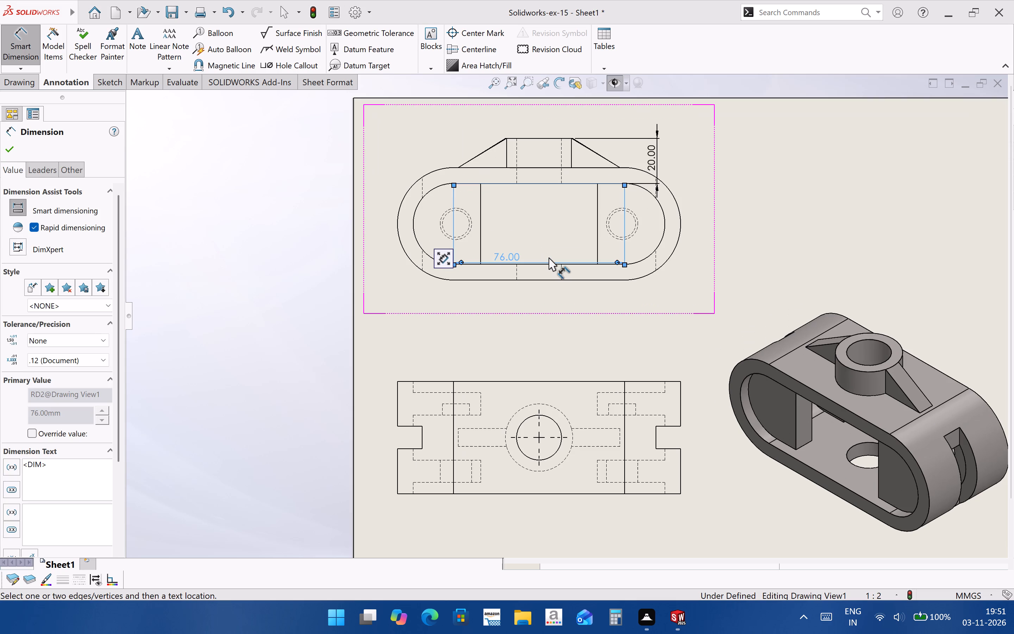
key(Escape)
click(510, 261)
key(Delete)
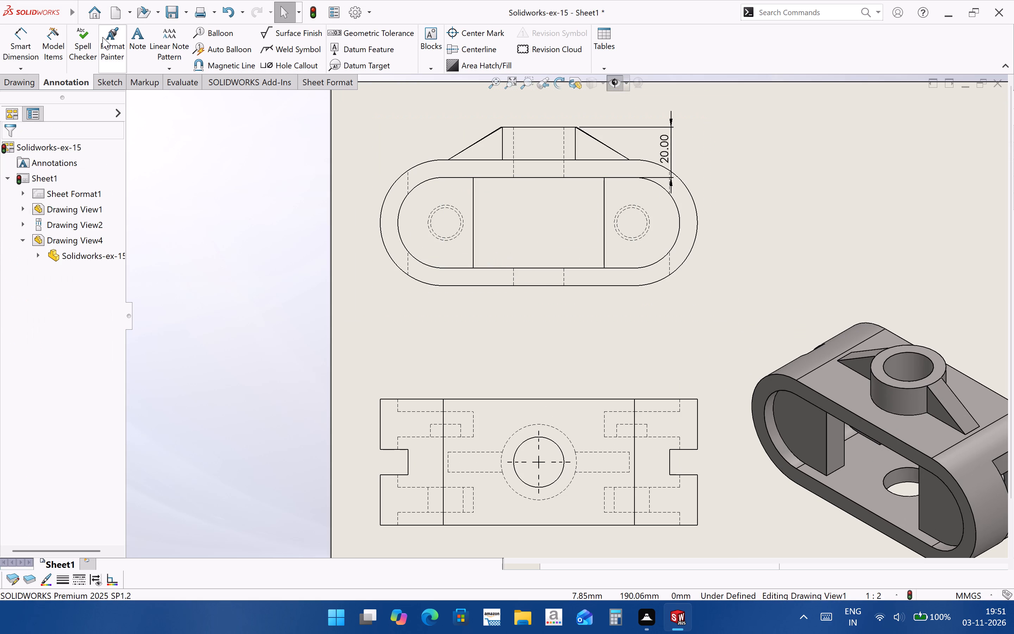
Dimension the inner slot's height in the front view, between its straight upper and lower edges, outside the rounded end.
click(17, 37)
click(522, 179)
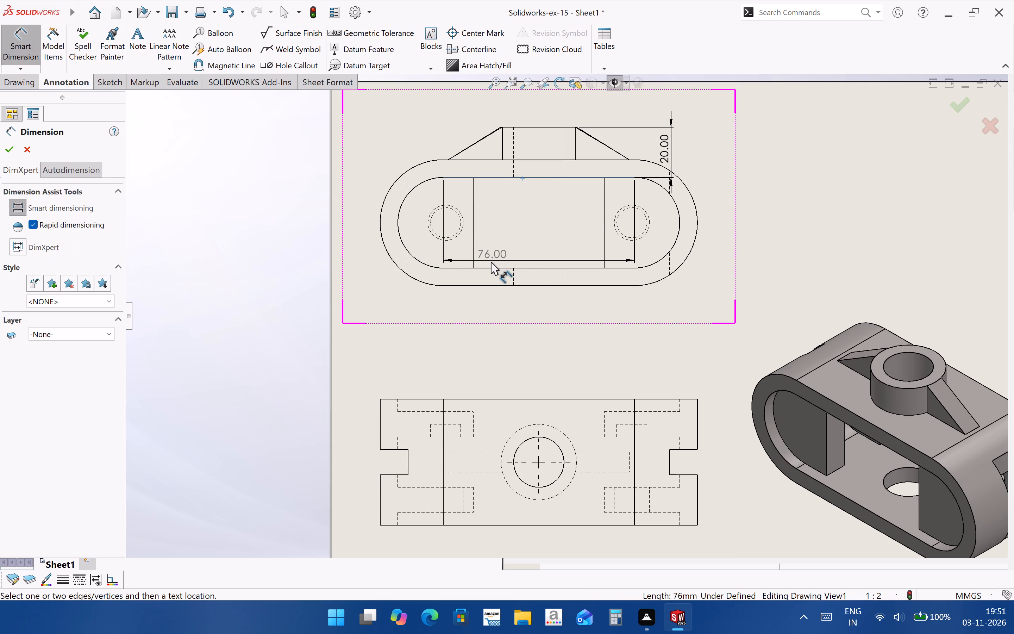
click(490, 267)
click(371, 213)
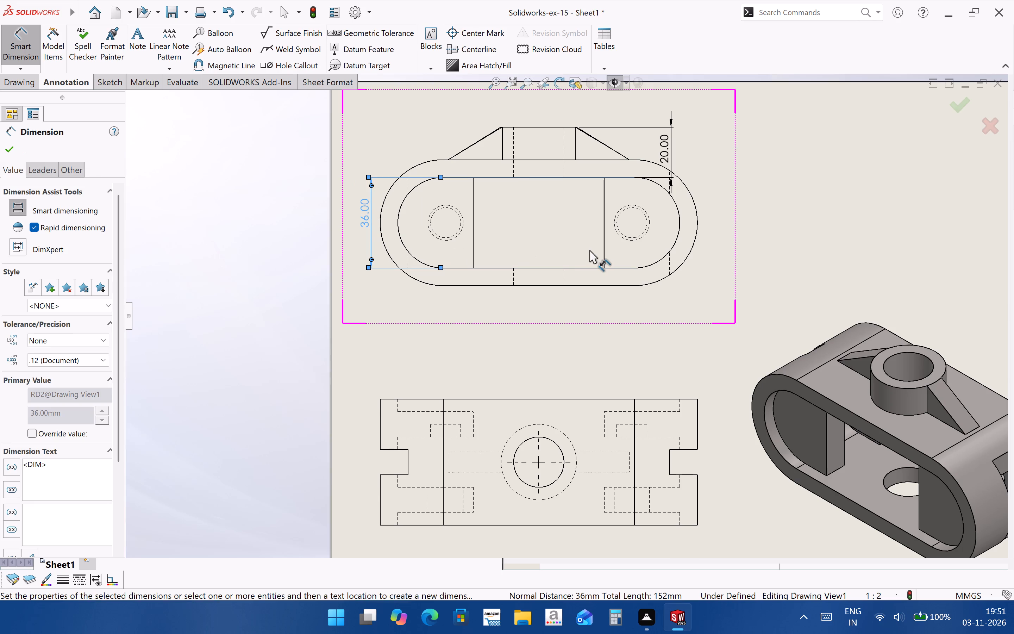
Dimension the front view's overall height from the boss's top edge to the body's bottom edge, outside the slot height dimension.
click(540, 128)
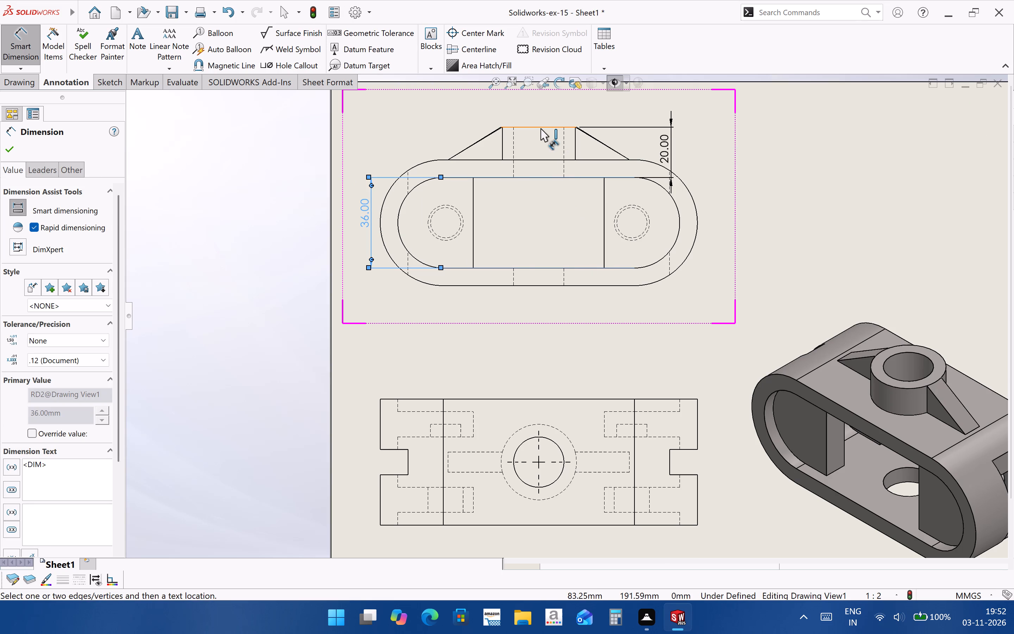
click(532, 286)
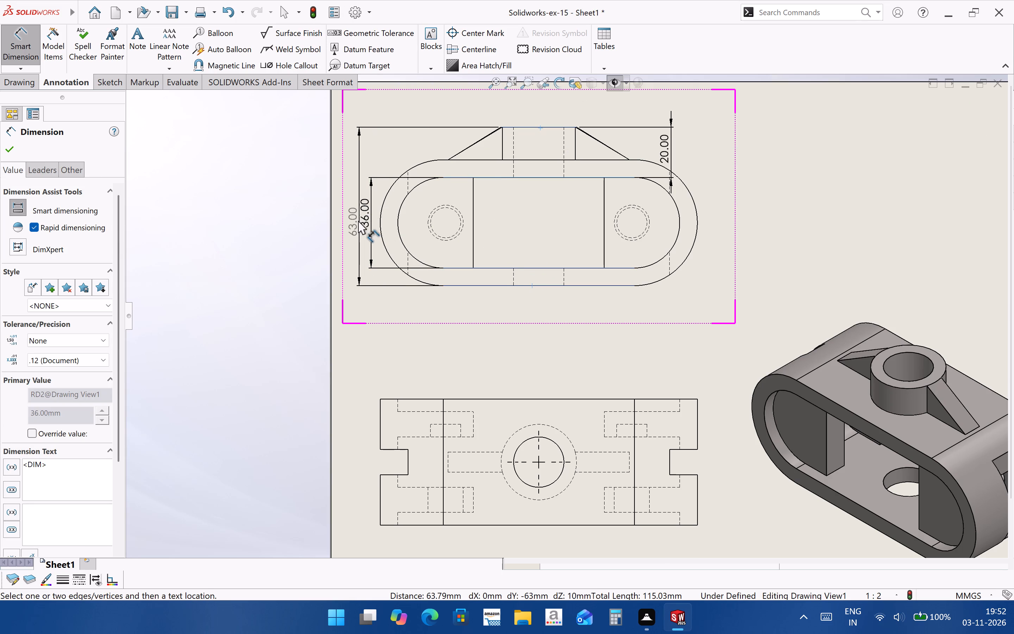
click(355, 218)
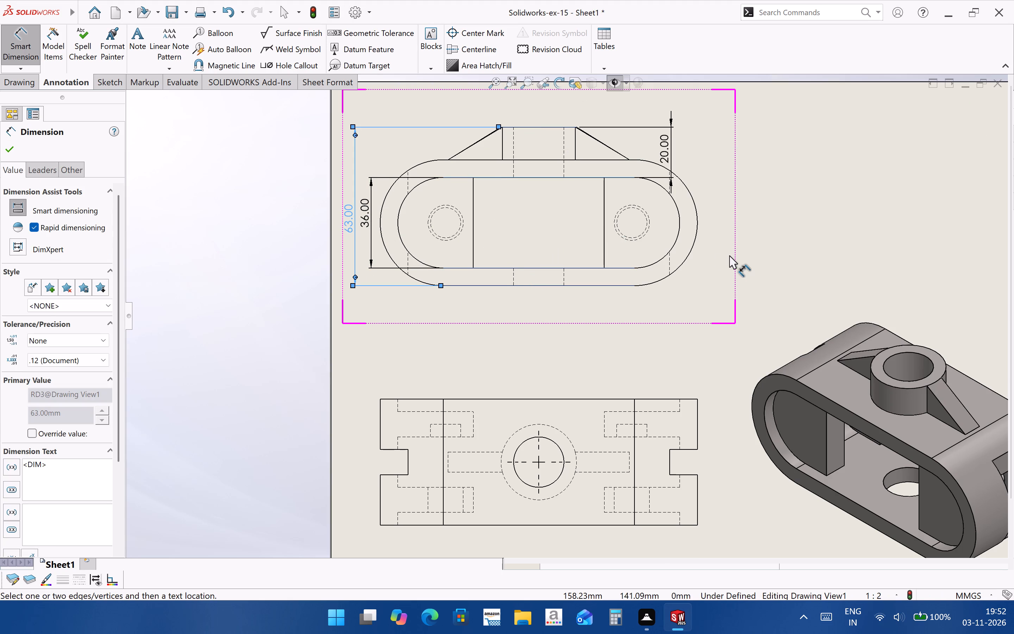
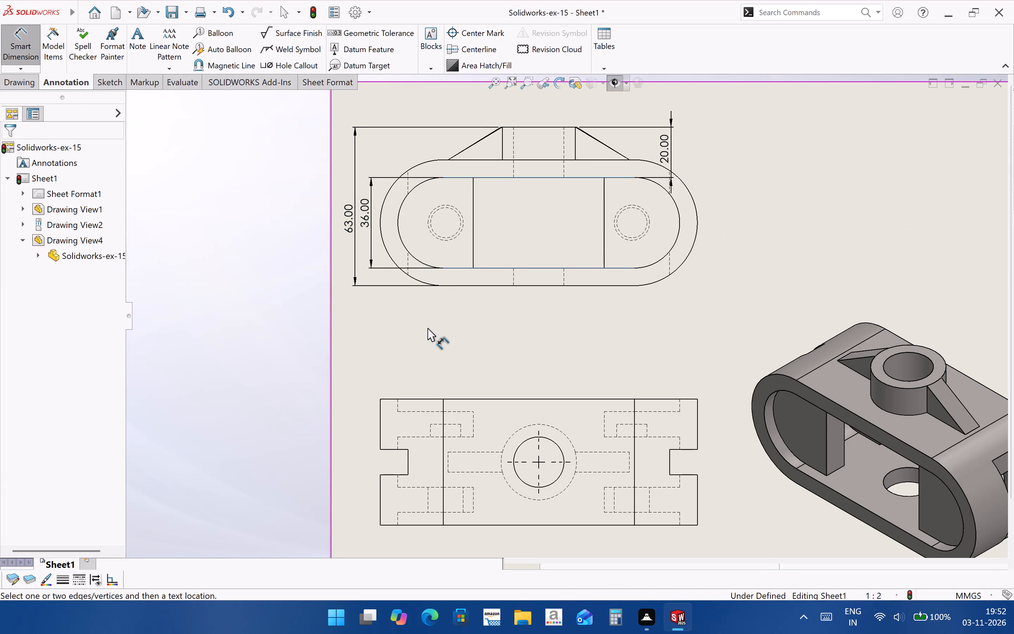
Open the bracket's part model from the drawing's isometric view.
key(Escape)
click(819, 380)
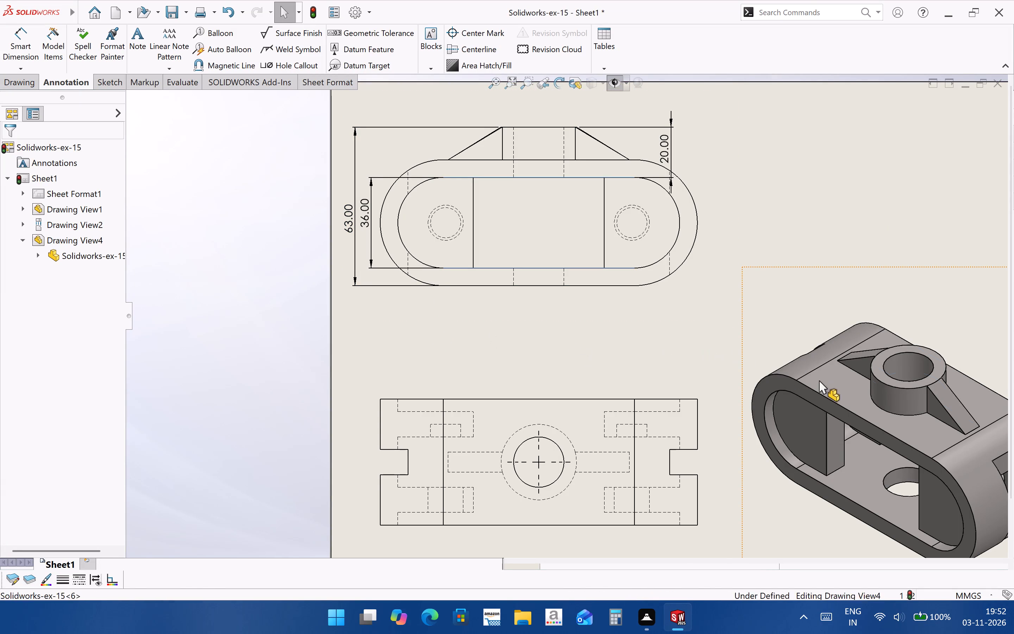
click(863, 360)
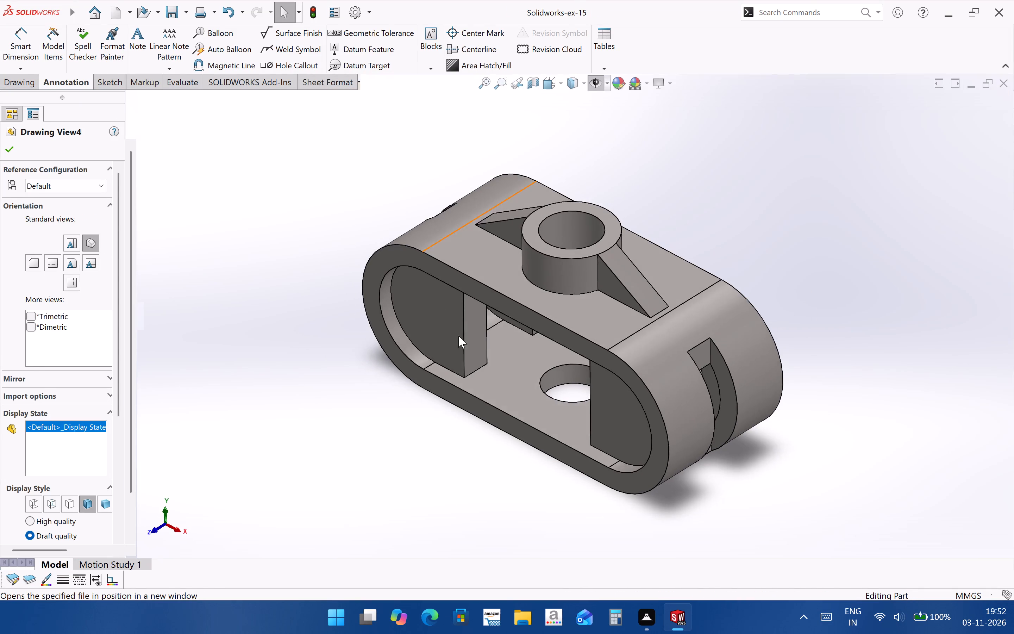
Start a sketch on the body's flat bottom face and draw a circle about 14.7 mm in radius, concentric with the through hole.
middle_drag(485, 389, 611, 250)
click(621, 434)
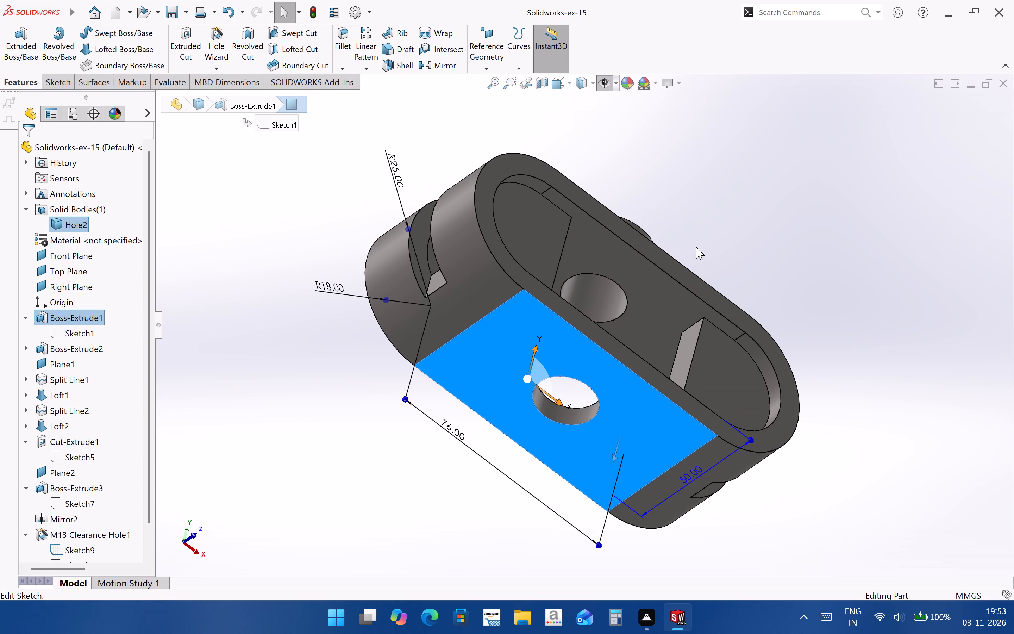
middle_drag(701, 225, 630, 414)
click(596, 305)
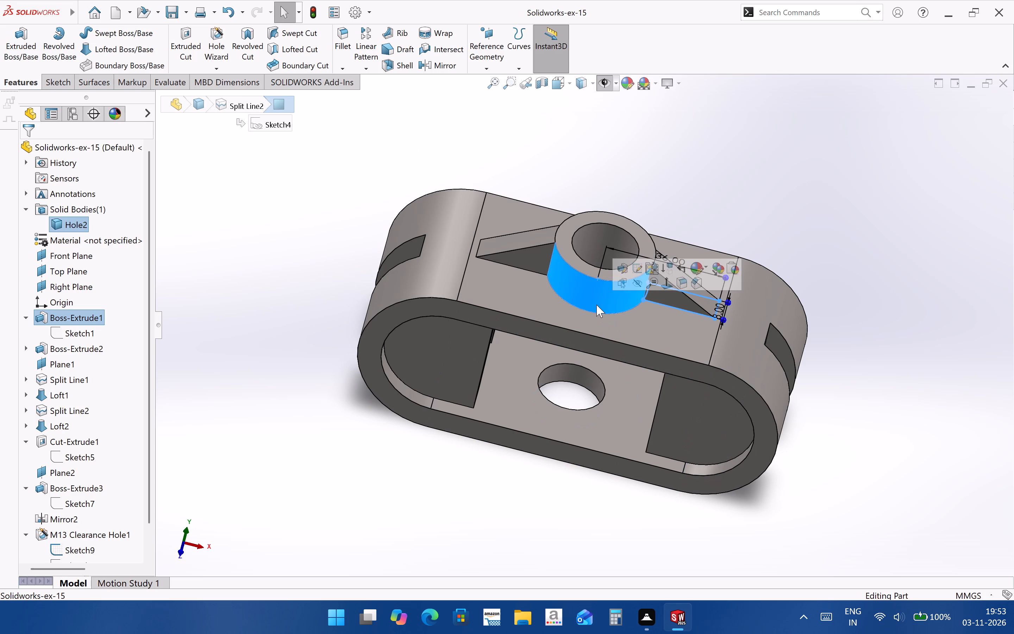
click(883, 327)
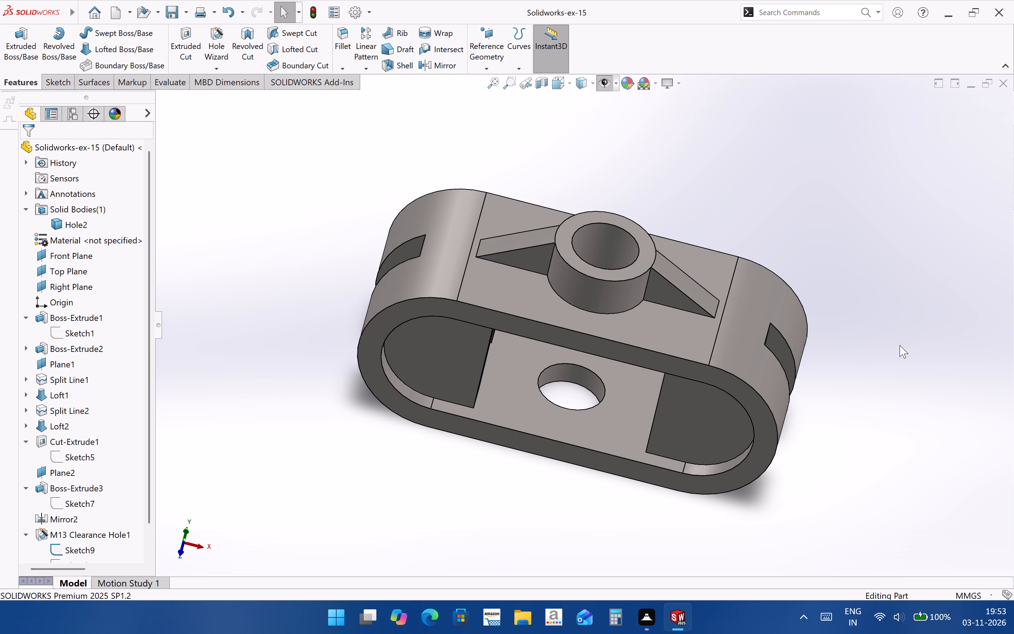
middle_drag(652, 480, 707, 280)
click(636, 405)
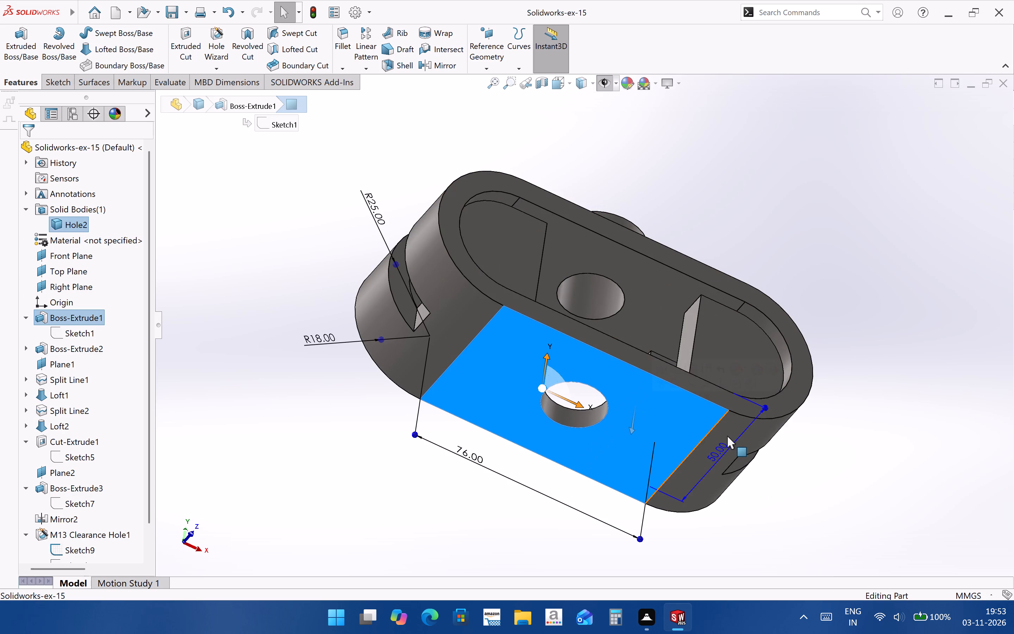
key(ctrl+8)
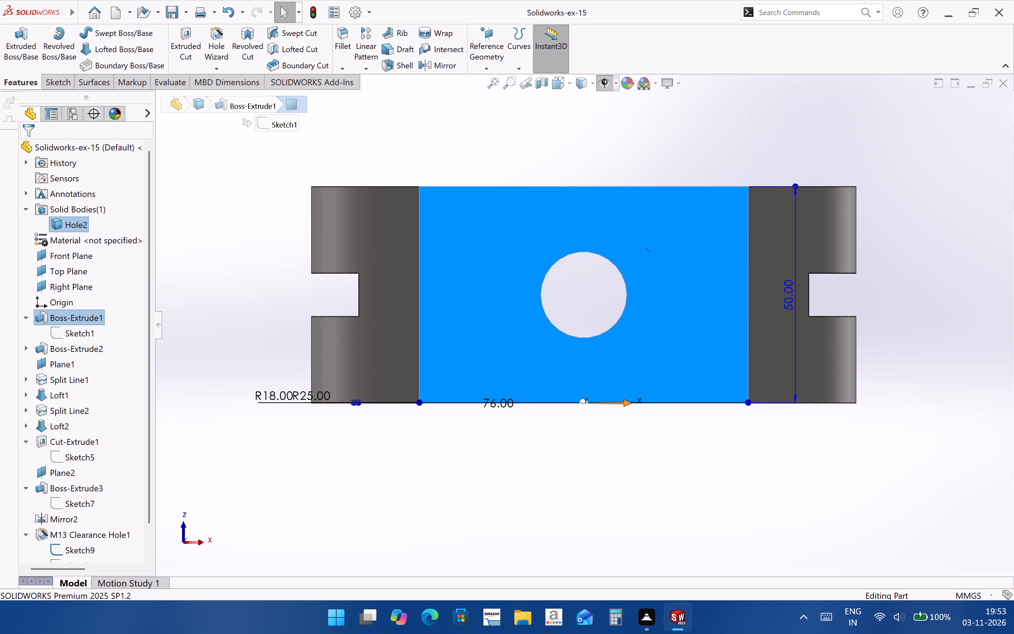
click(507, 377)
click(546, 358)
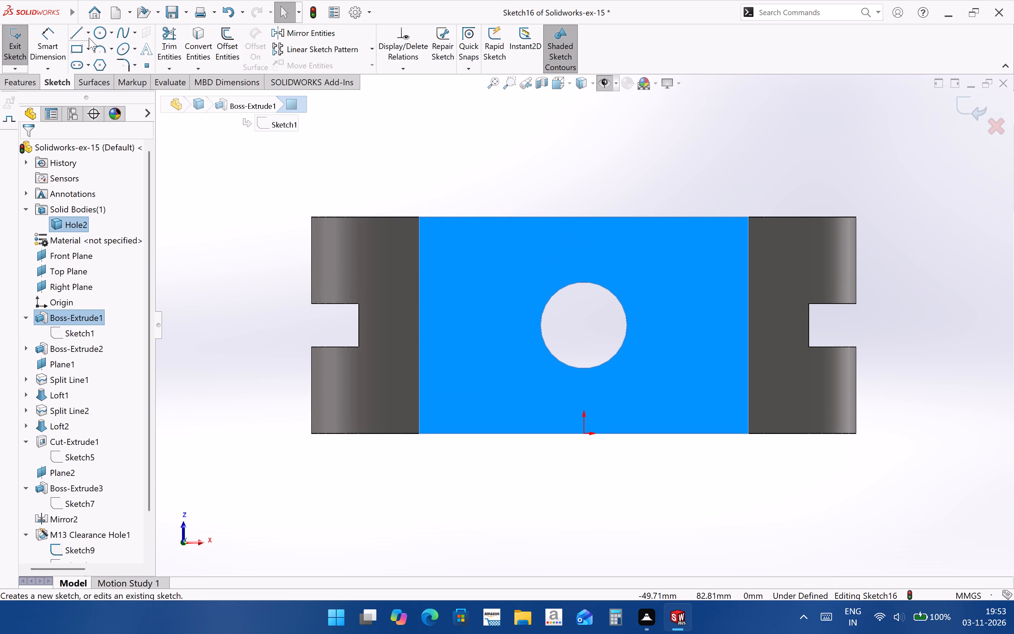
click(96, 36)
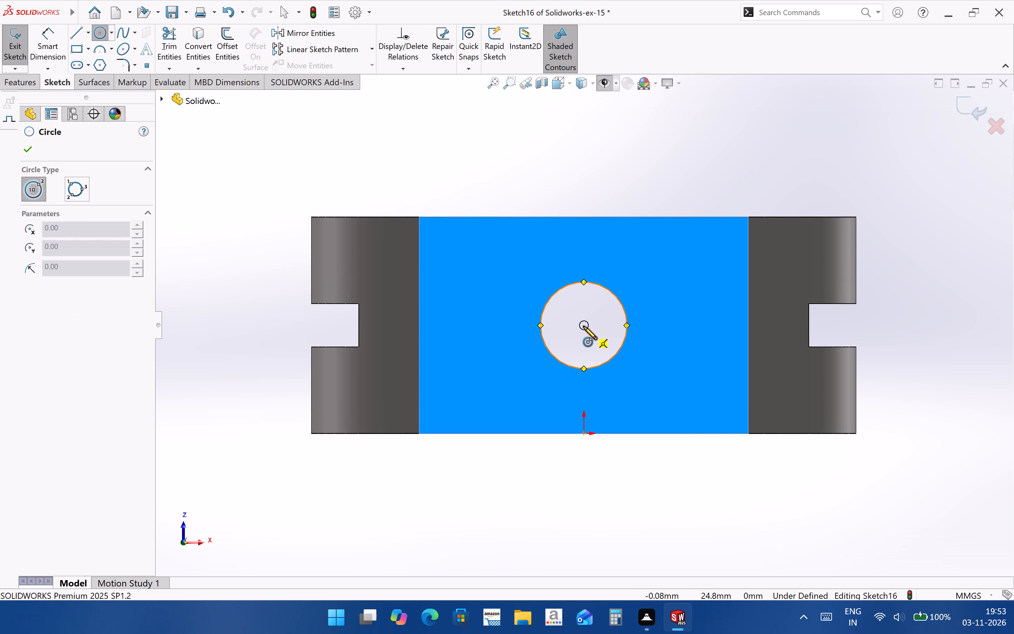
click(583, 326)
click(640, 296)
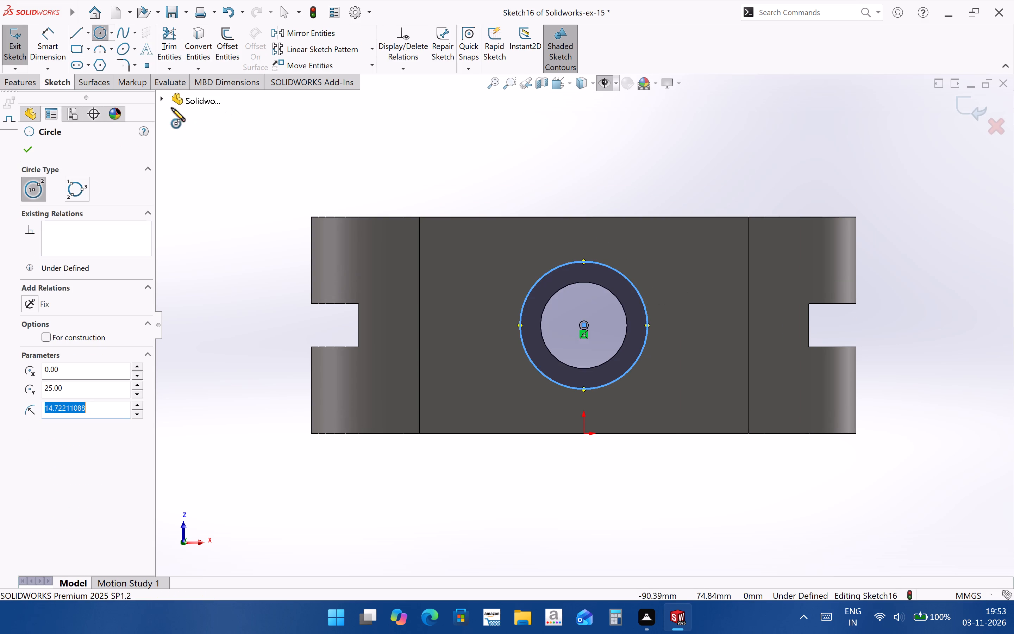
Convert the through hole's circular edge into the sketch.
click(201, 37)
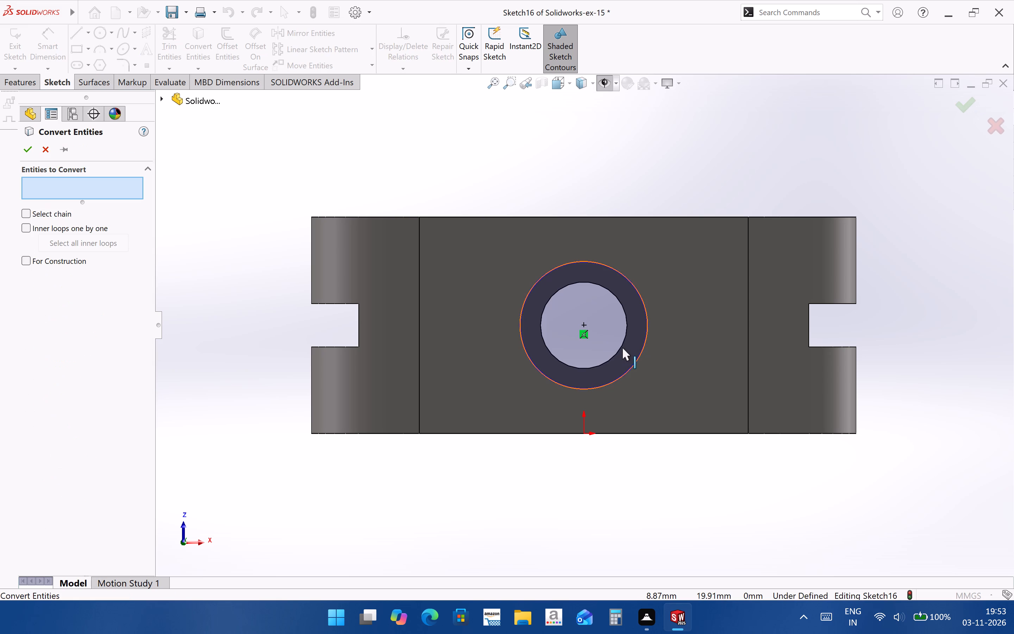
click(621, 347)
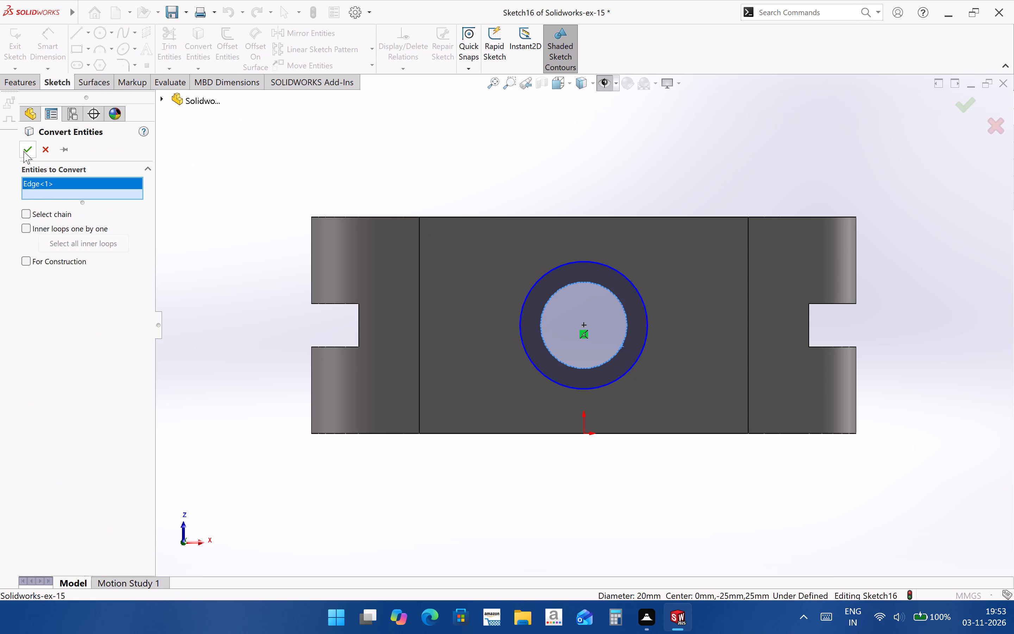
click(24, 151)
Dimension the drawn circle's diameter as 15 mm.
click(48, 61)
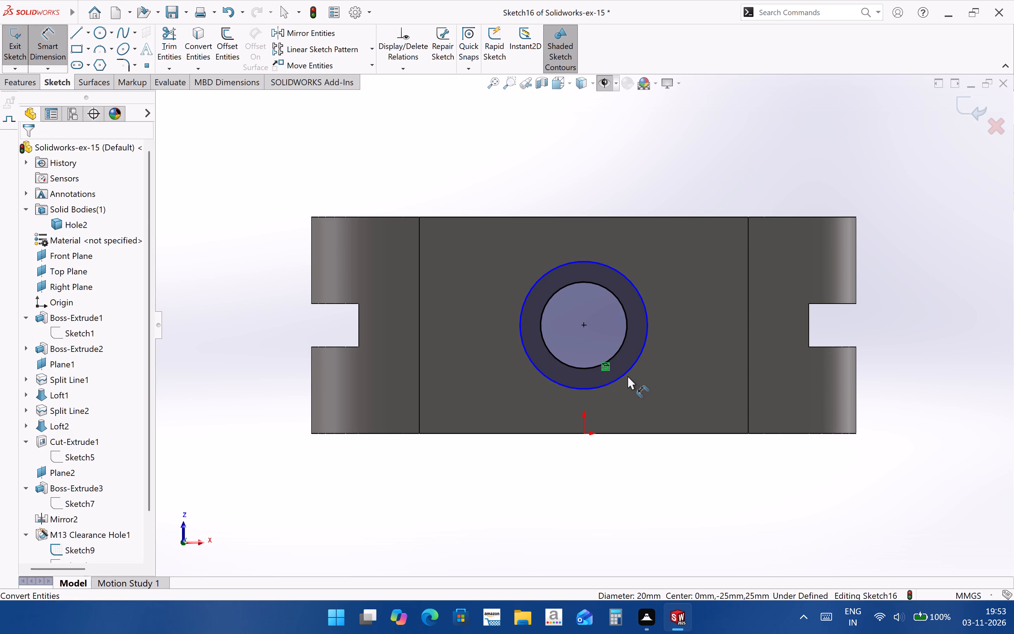
click(627, 374)
click(663, 401)
key(2)
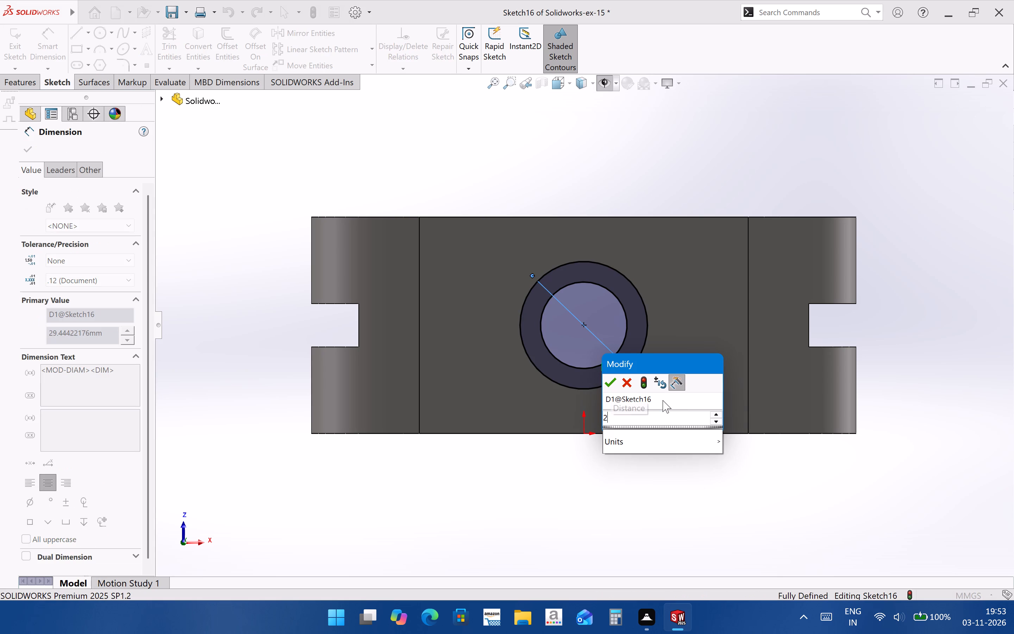
key(BackSpace)
text(15)
key(Return)
click(663, 444)
Set the drawn circle's diameter to 30 mm so it encloses the hole.
scroll(644, 349, down, 2)
middle_drag(639, 344, 642, 353)
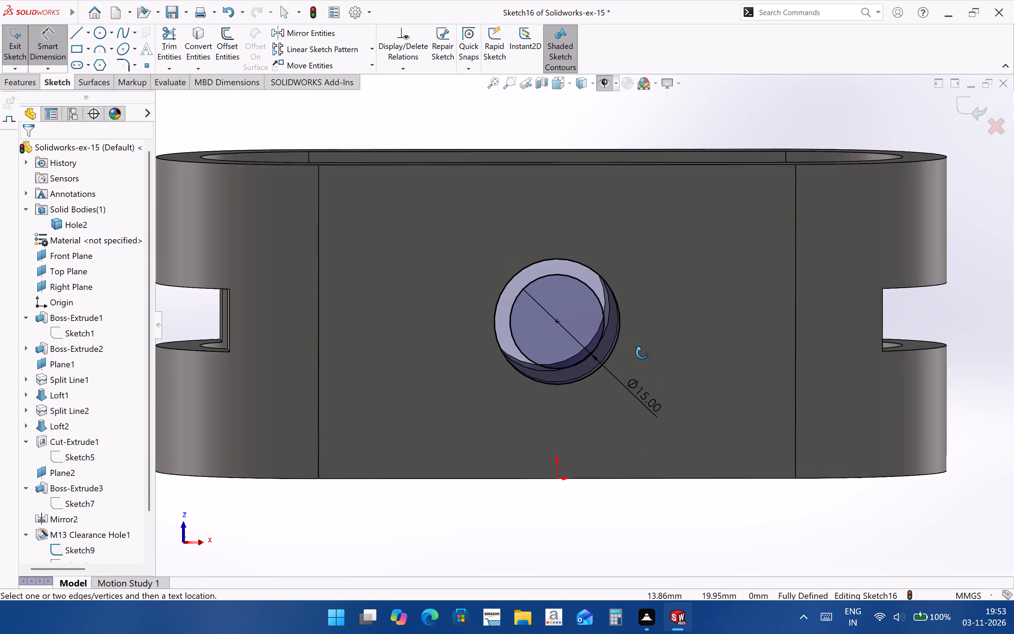
middle_drag(642, 353, 640, 453)
scroll(630, 365, up, 4)
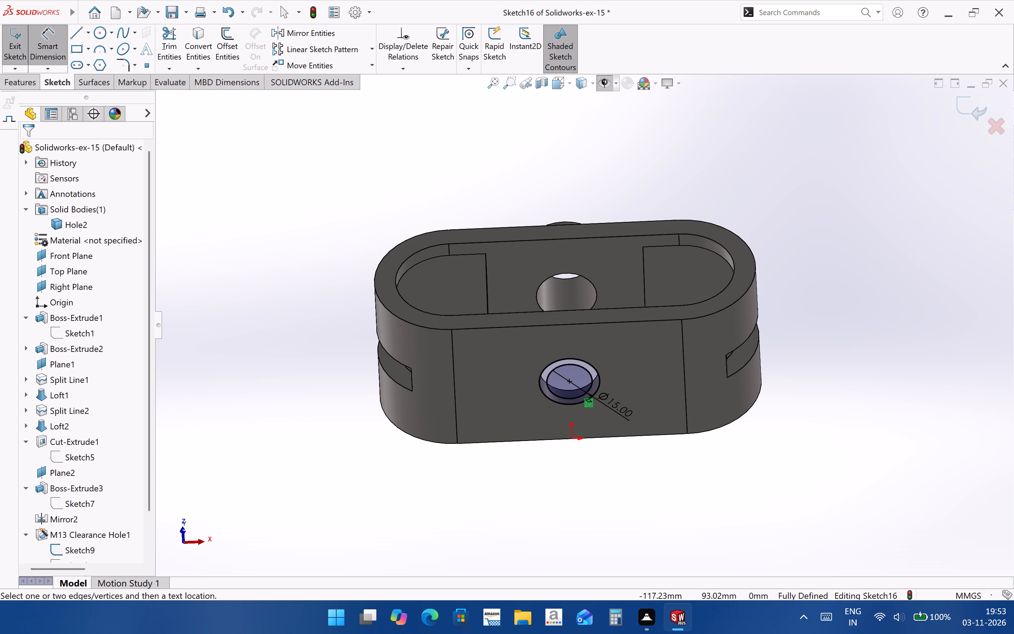
click(31, 88)
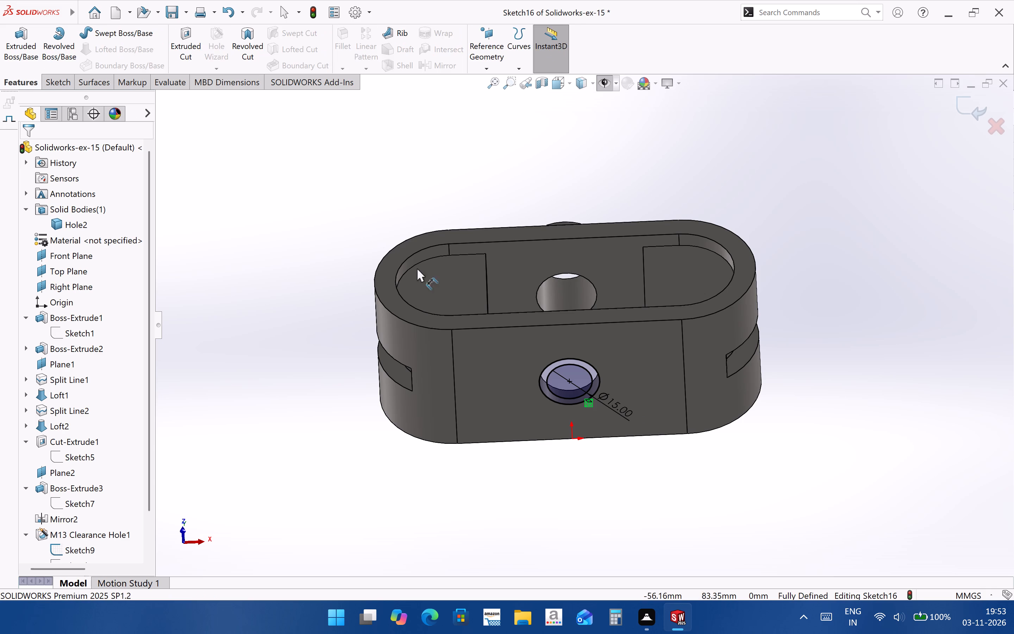
middle_drag(621, 372, 625, 456)
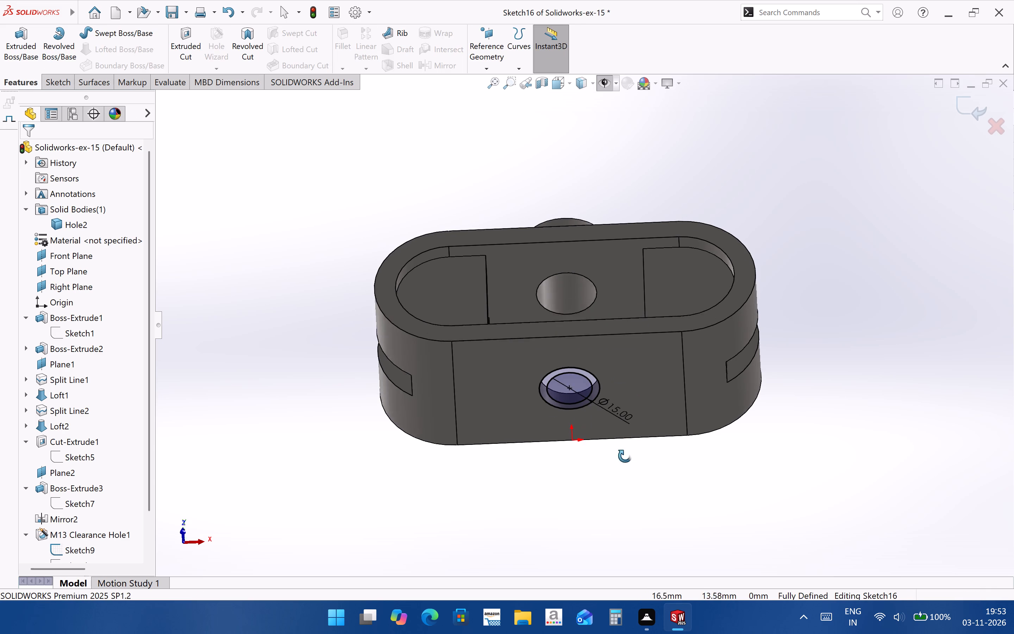
middle_drag(625, 456, 634, 554)
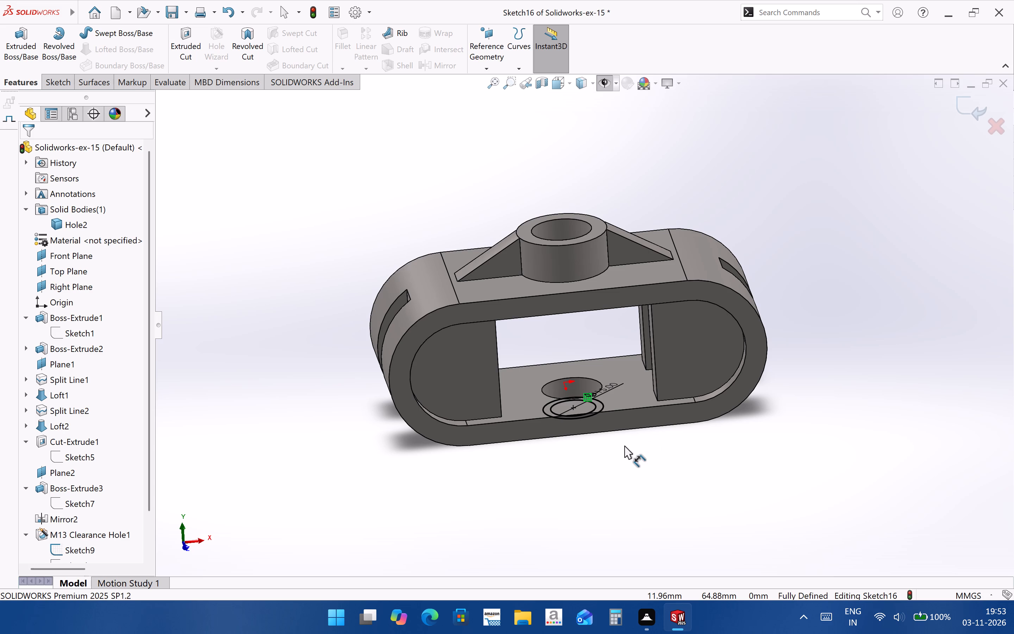
scroll(595, 446, down, 2)
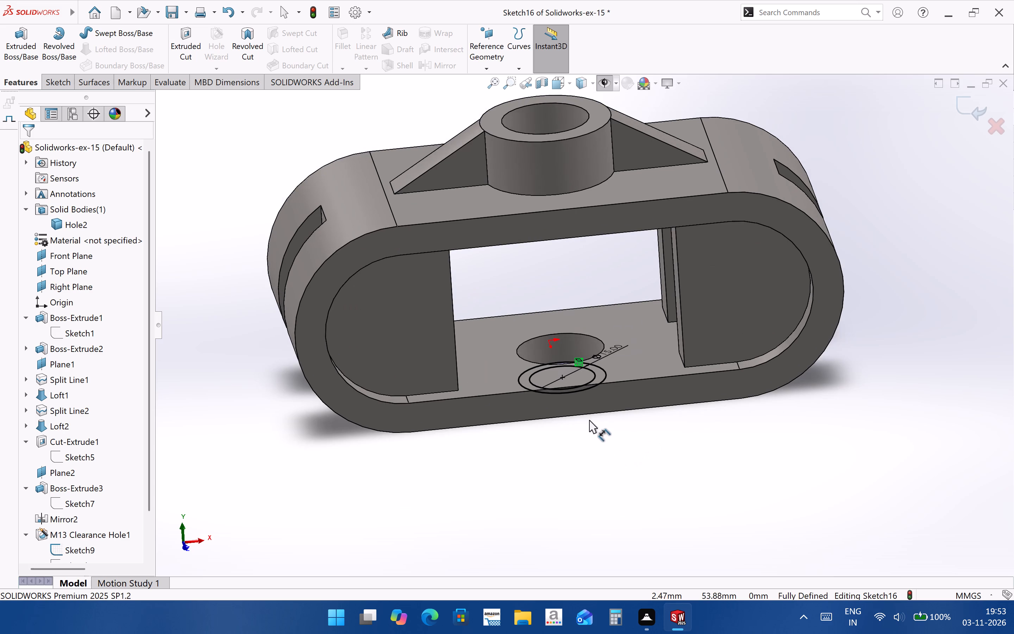
middle_drag(587, 416, 580, 213)
scroll(619, 313, down, 3)
middle_drag(601, 379, 599, 329)
double_click(634, 421)
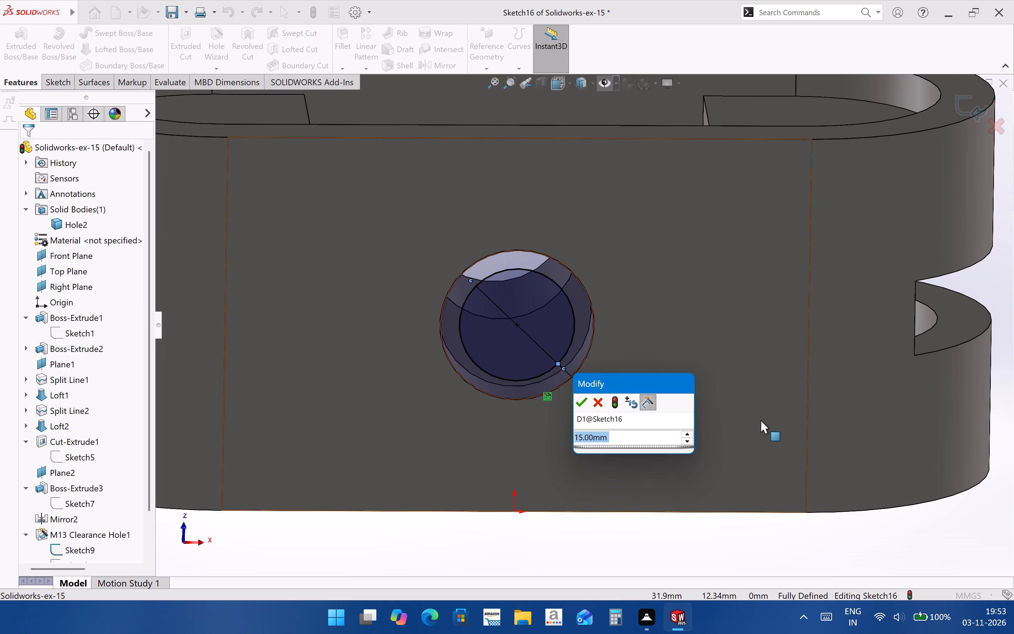
text(30)
key(Return)
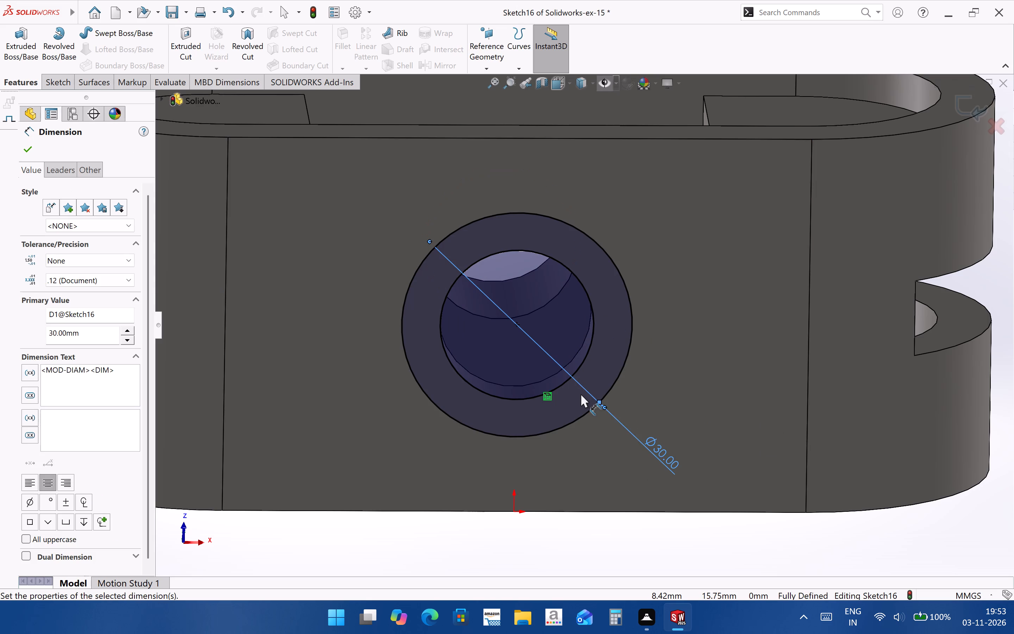
Extrude the ring profile as a boss with Mid Plane, 2 mm depth and Merge result.
scroll(580, 393, up, 2)
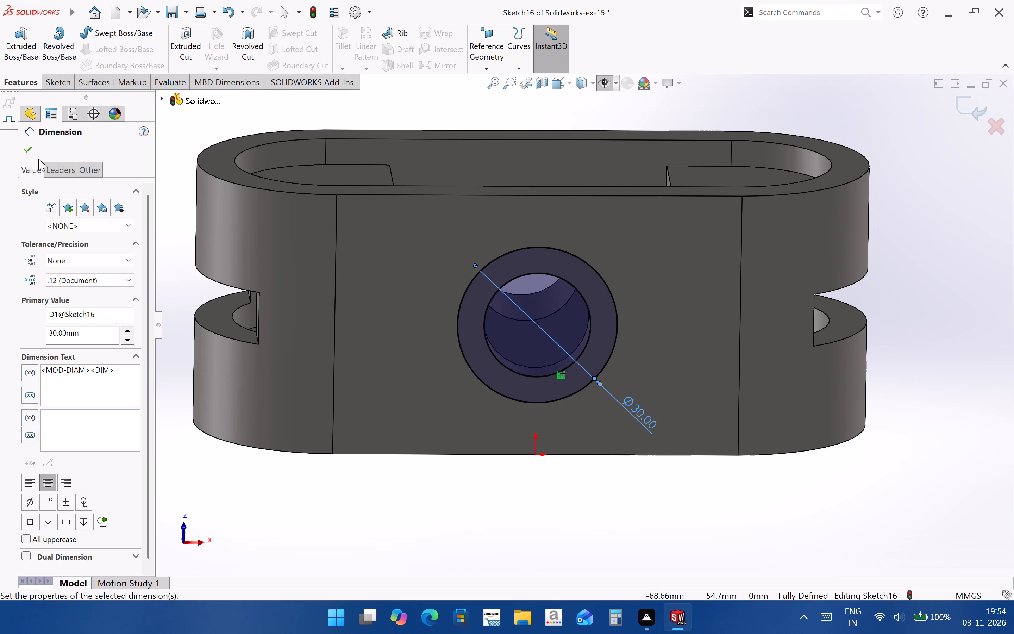
click(32, 54)
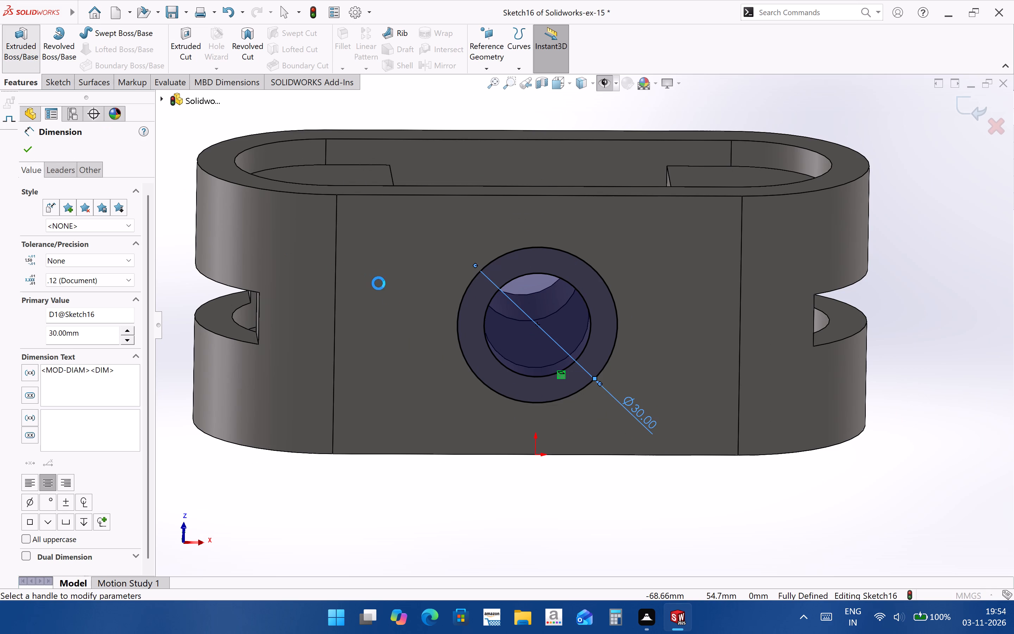
middle_drag(549, 404, 597, 506)
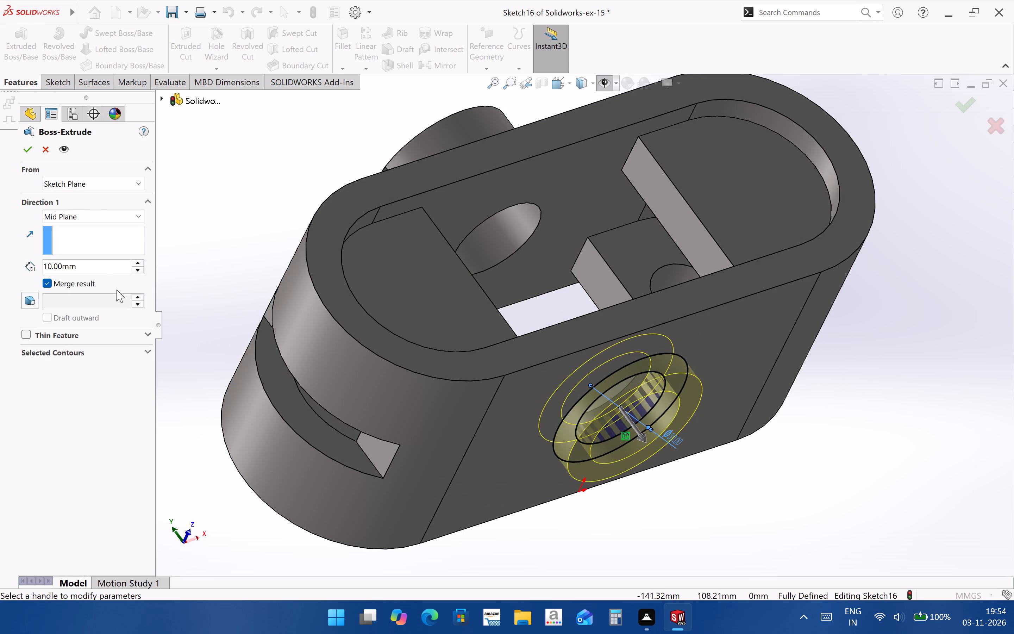
click(96, 269)
middle_drag(450, 374, 460, 422)
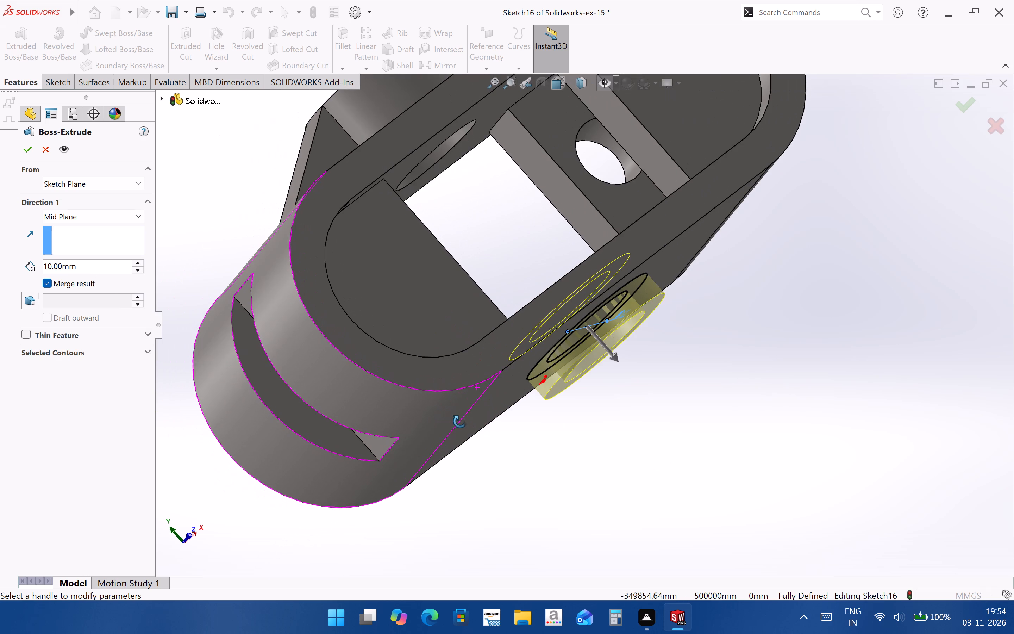
middle_drag(460, 422, 459, 422)
drag(87, 263, 18, 261)
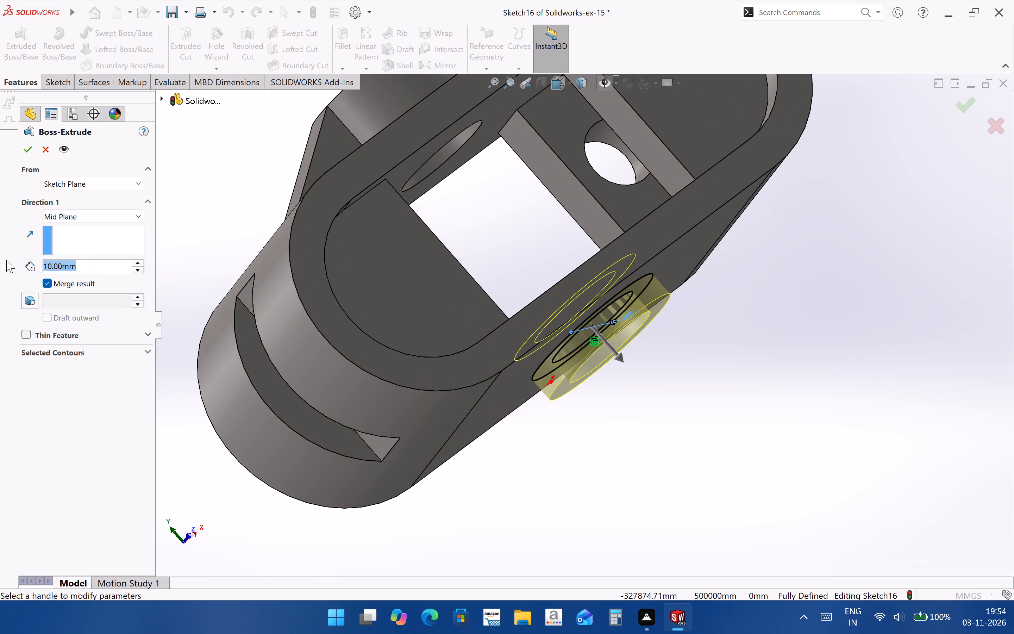
key(2)
key(Return)
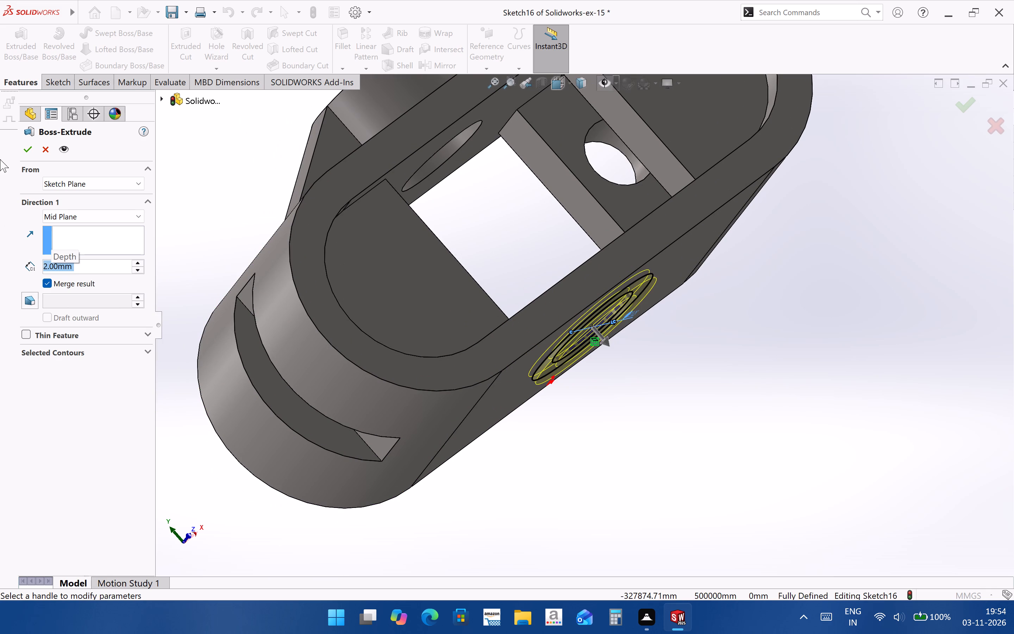
click(38, 162)
click(31, 155)
click(747, 408)
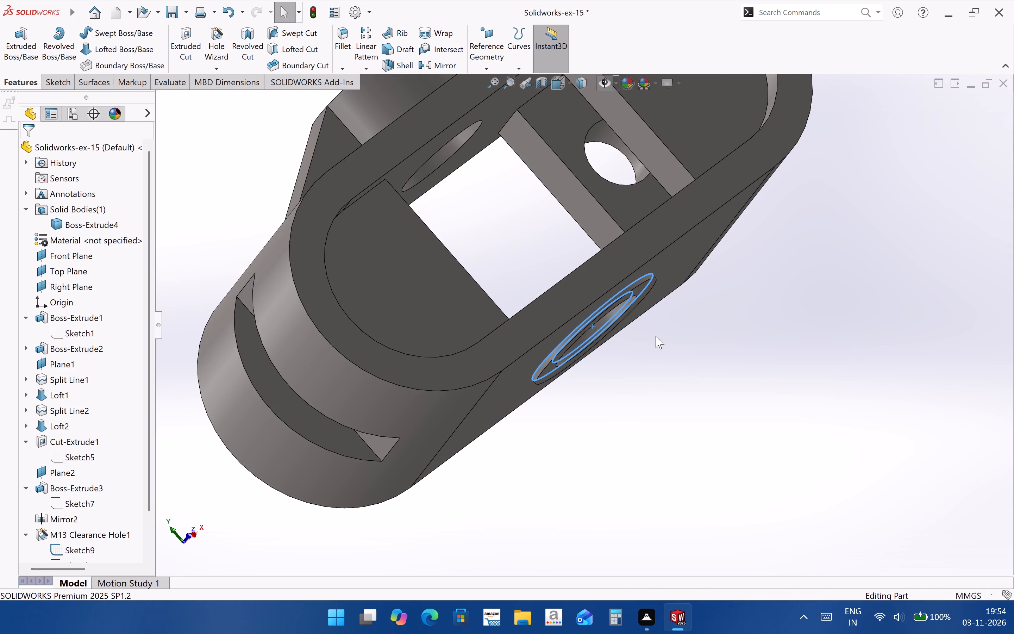
Return to the drawing and delete the front view's overall height dimension.
middle_drag(652, 336, 595, 441)
middle_drag(619, 322, 574, 251)
scroll(574, 290, up, 4)
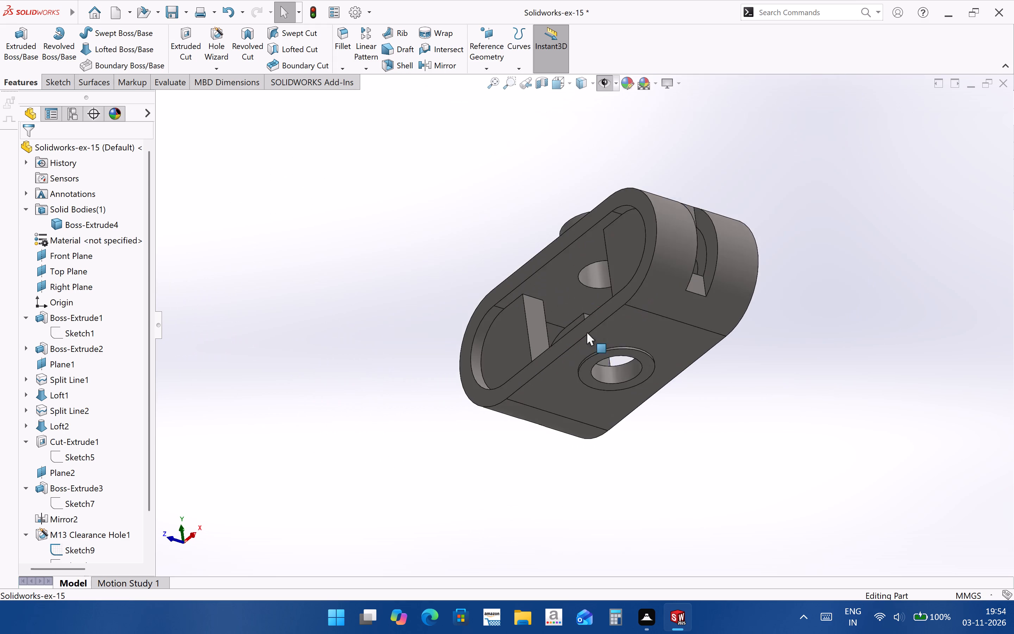
middle_drag(604, 355, 706, 334)
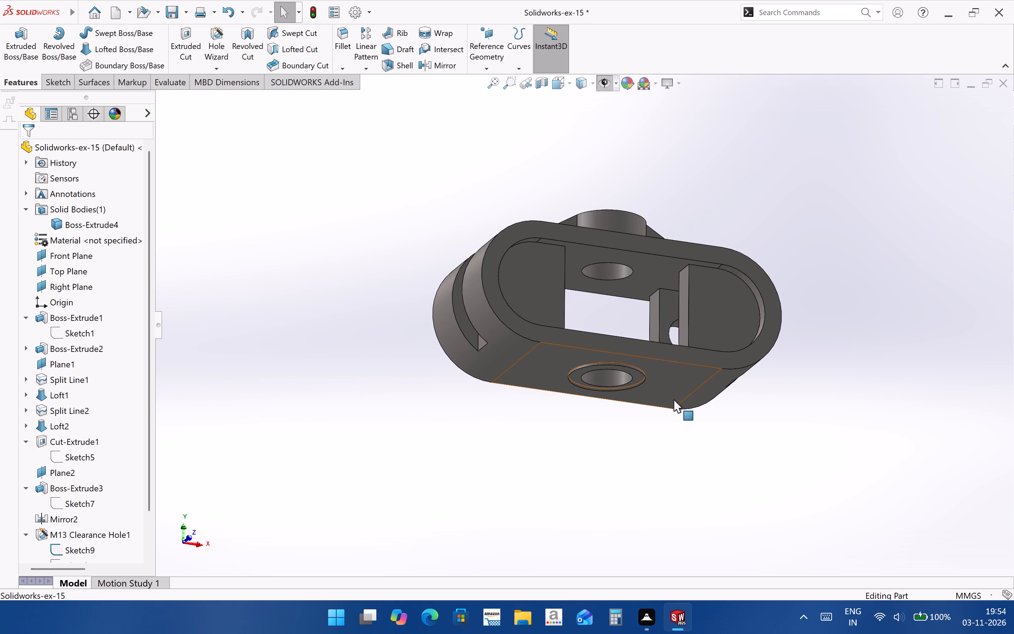
key(ctrl+Tab)
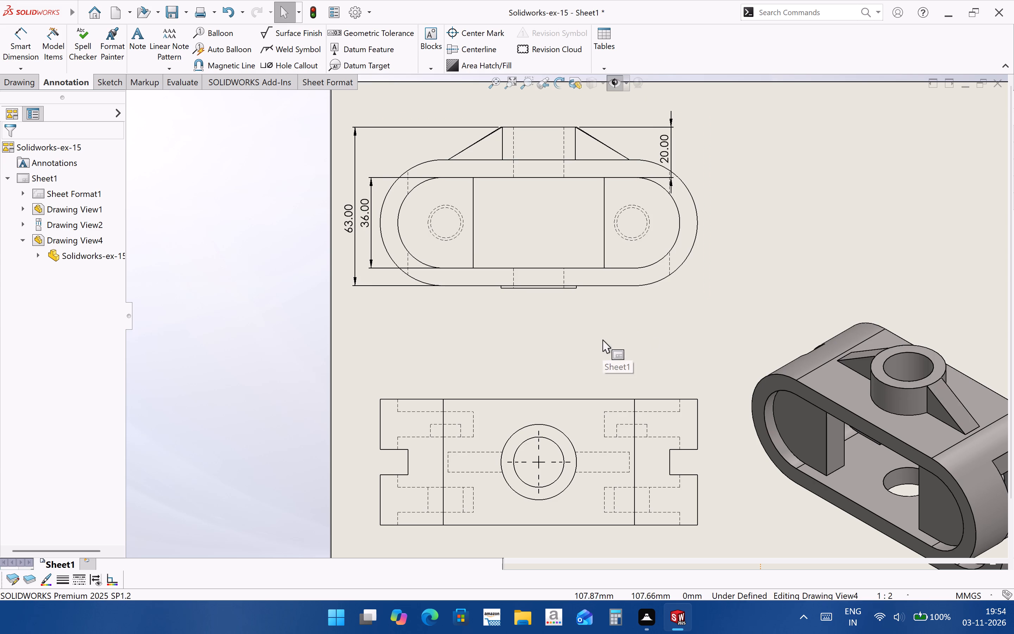
click(350, 219)
key(Delete)
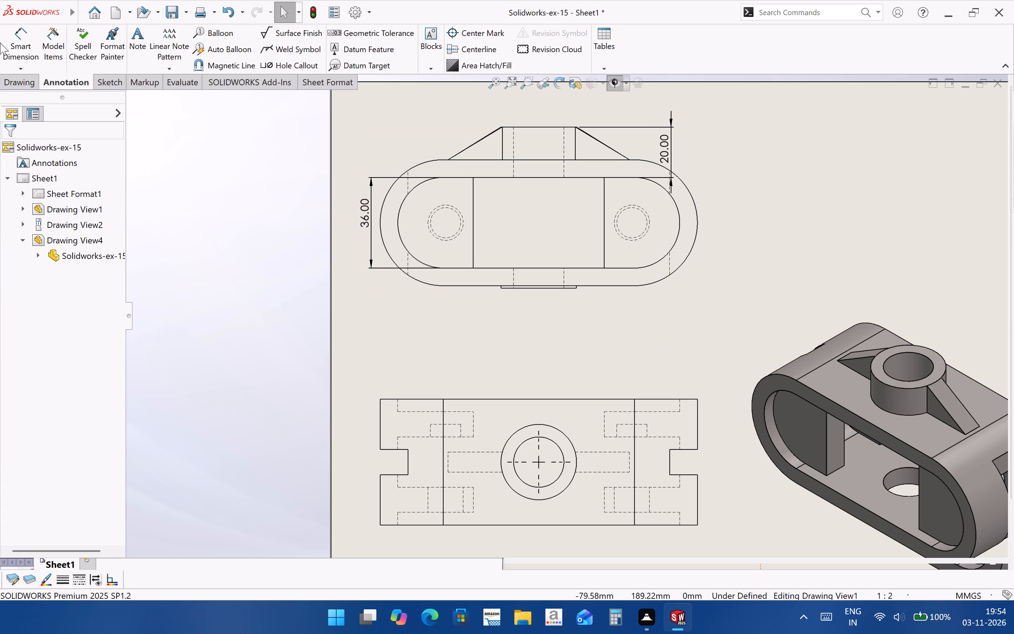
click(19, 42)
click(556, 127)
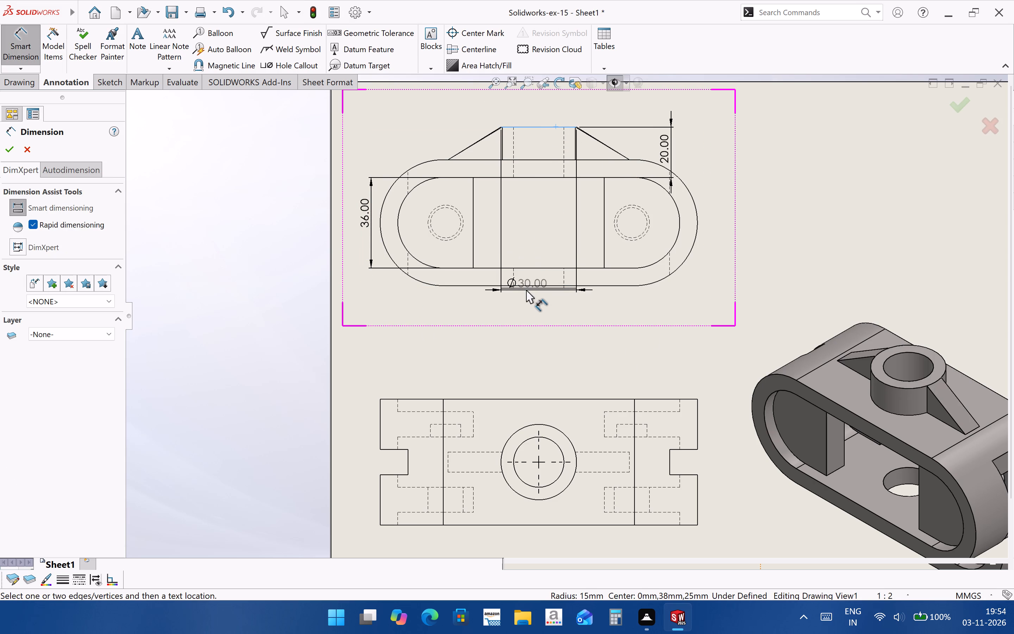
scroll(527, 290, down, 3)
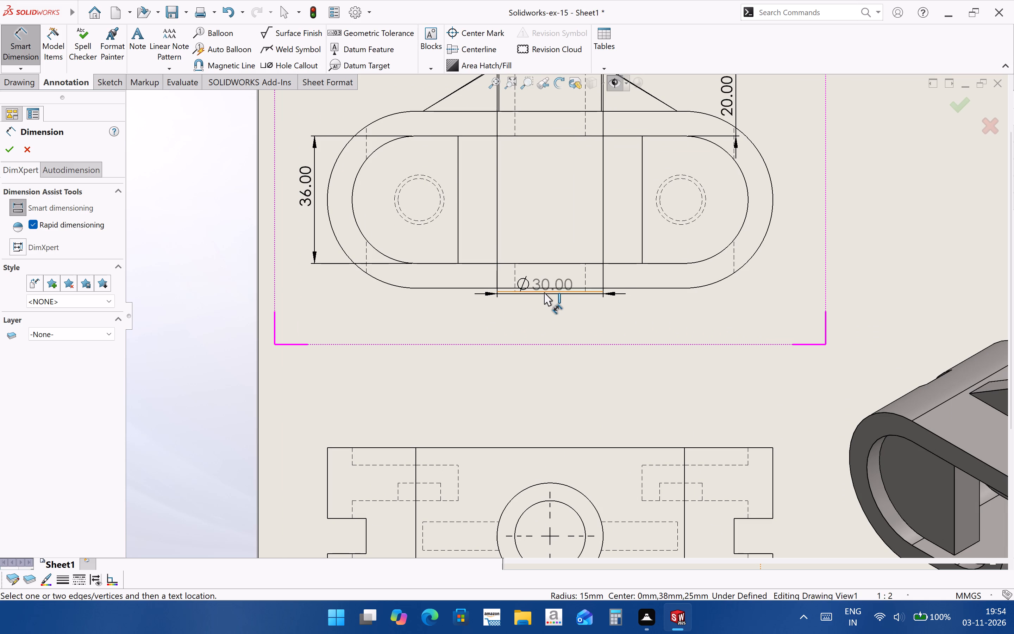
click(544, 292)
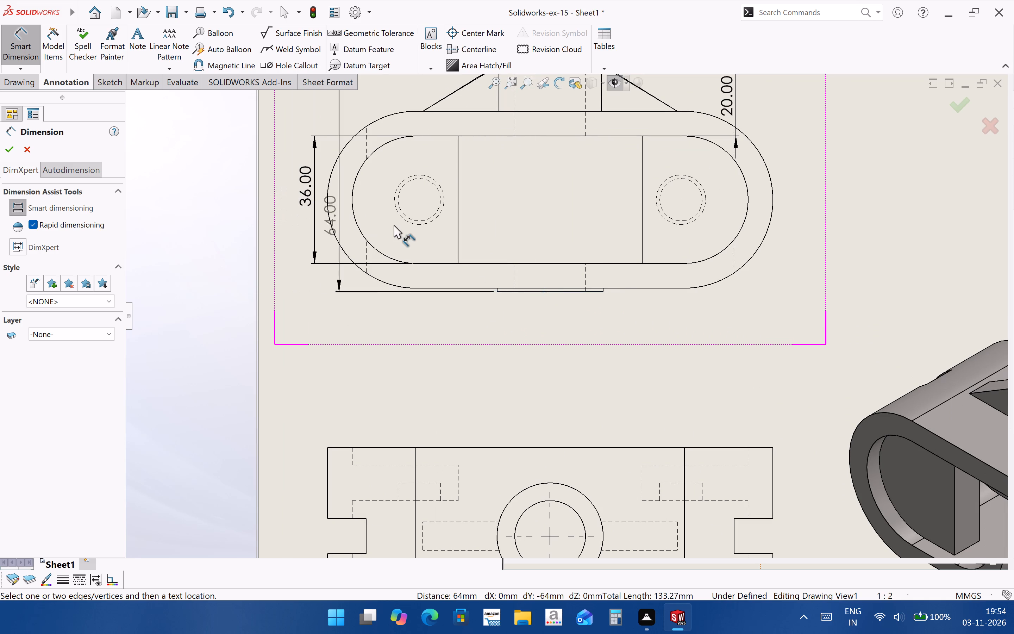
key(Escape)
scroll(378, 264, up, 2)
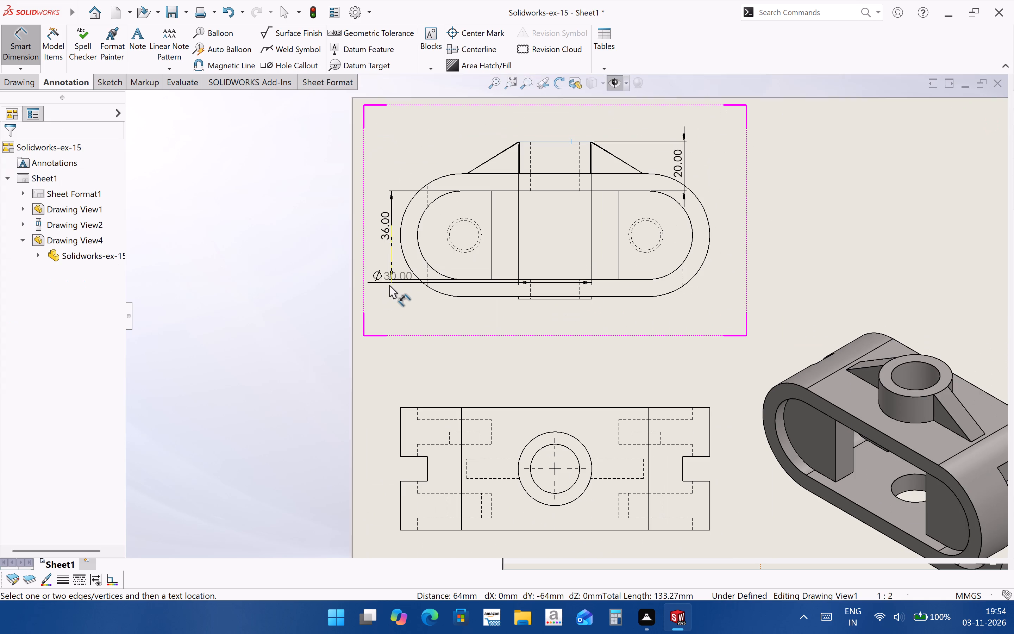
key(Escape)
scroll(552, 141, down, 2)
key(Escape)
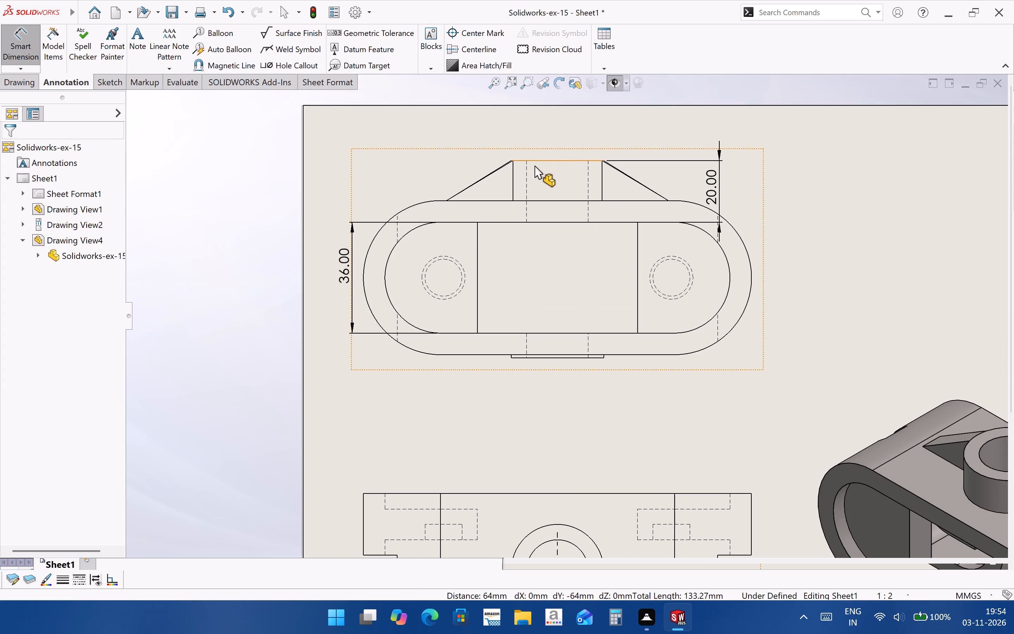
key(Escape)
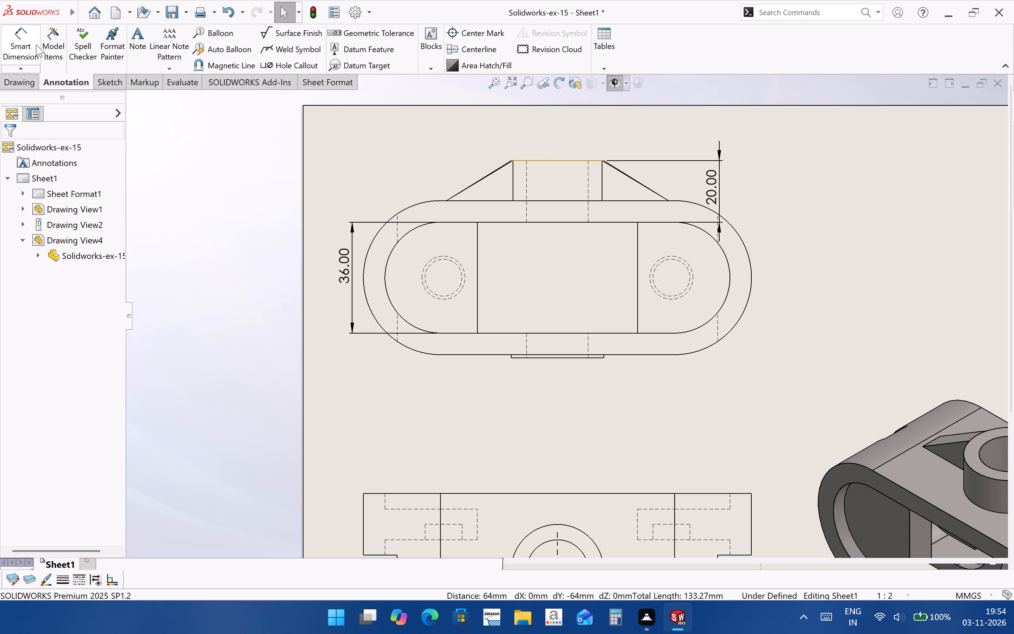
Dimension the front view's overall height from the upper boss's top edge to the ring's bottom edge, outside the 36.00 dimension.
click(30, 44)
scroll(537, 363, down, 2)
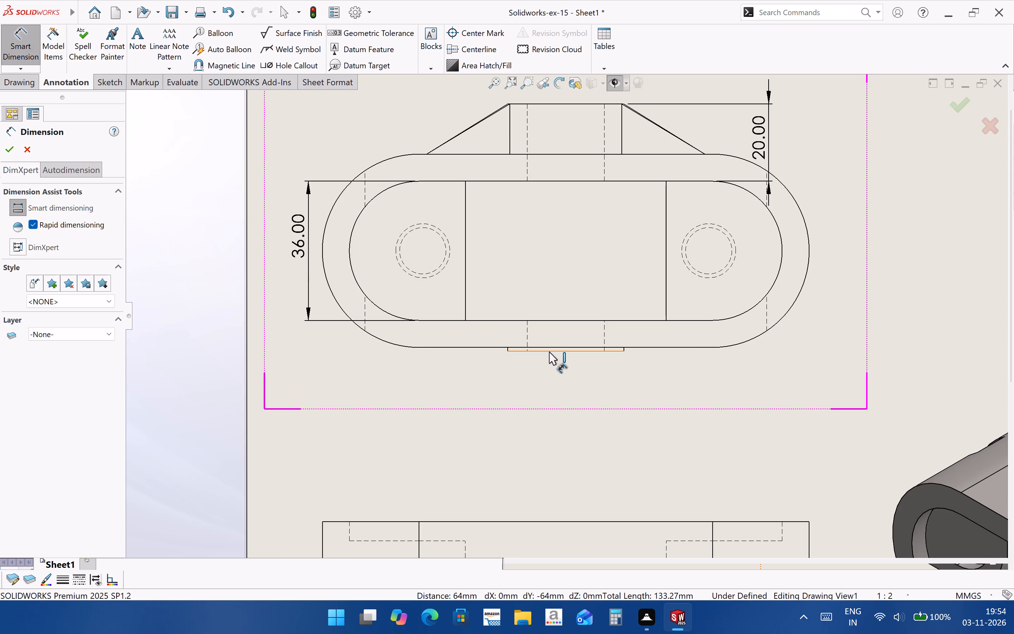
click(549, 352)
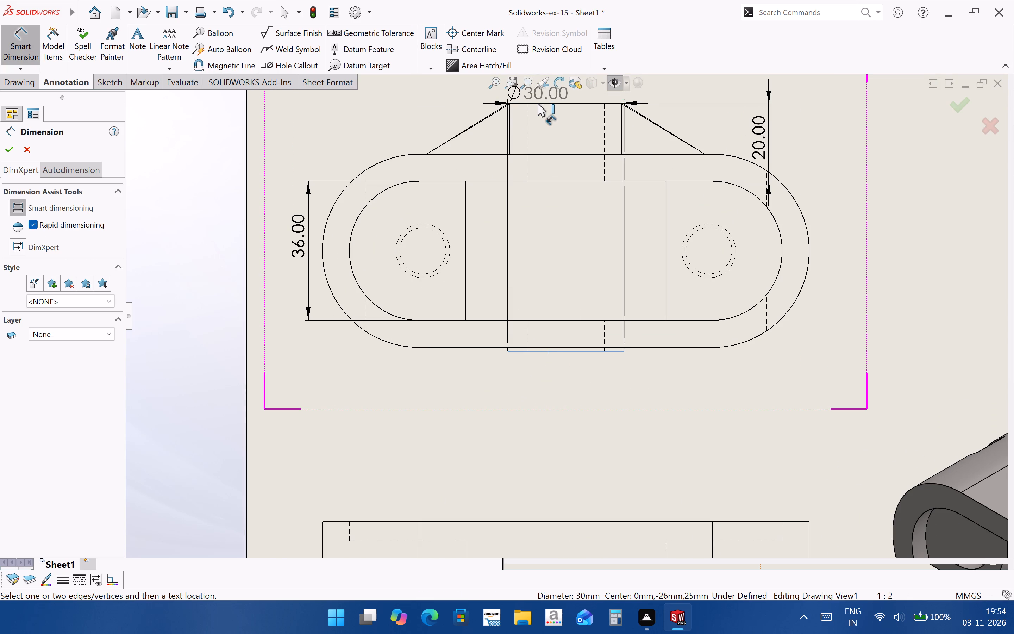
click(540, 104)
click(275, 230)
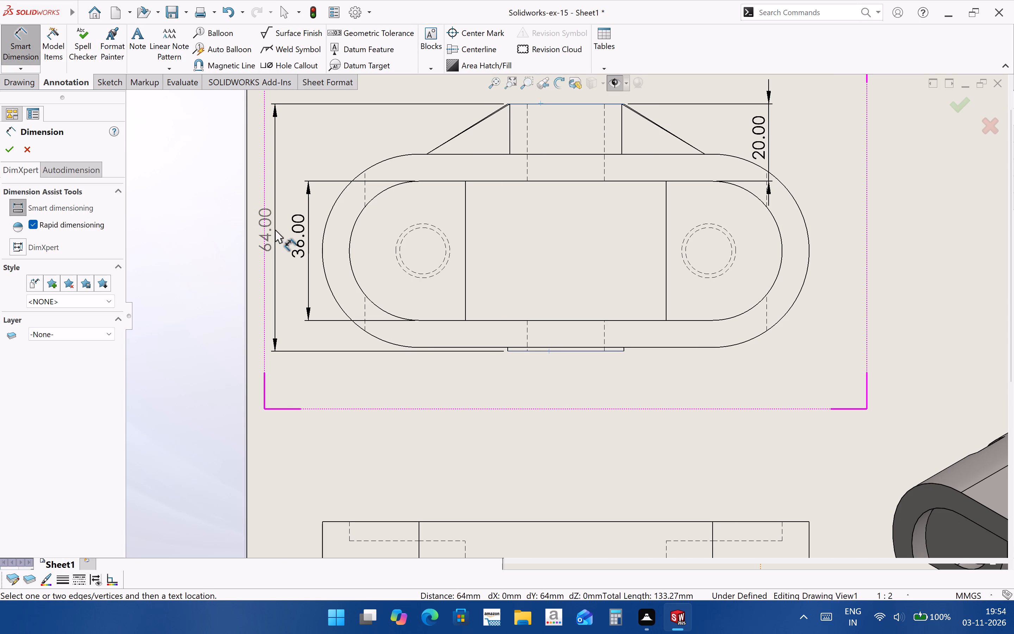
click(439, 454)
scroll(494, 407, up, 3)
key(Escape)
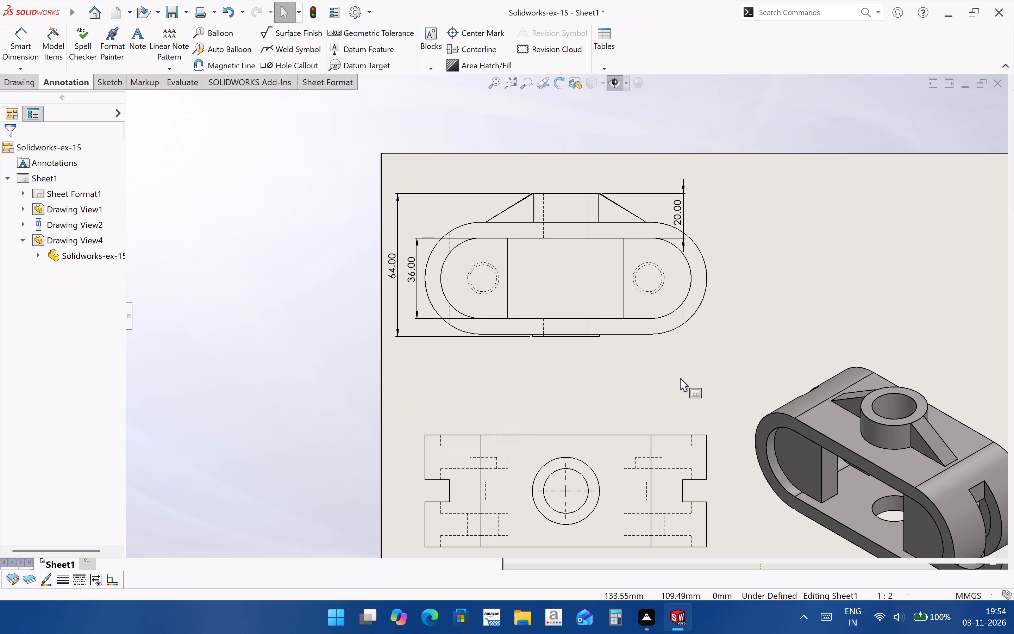
Switch to the part and set the bottom ring boss's Mid Plane extrusion depth to 3 mm.
key(ctrl+Tab)
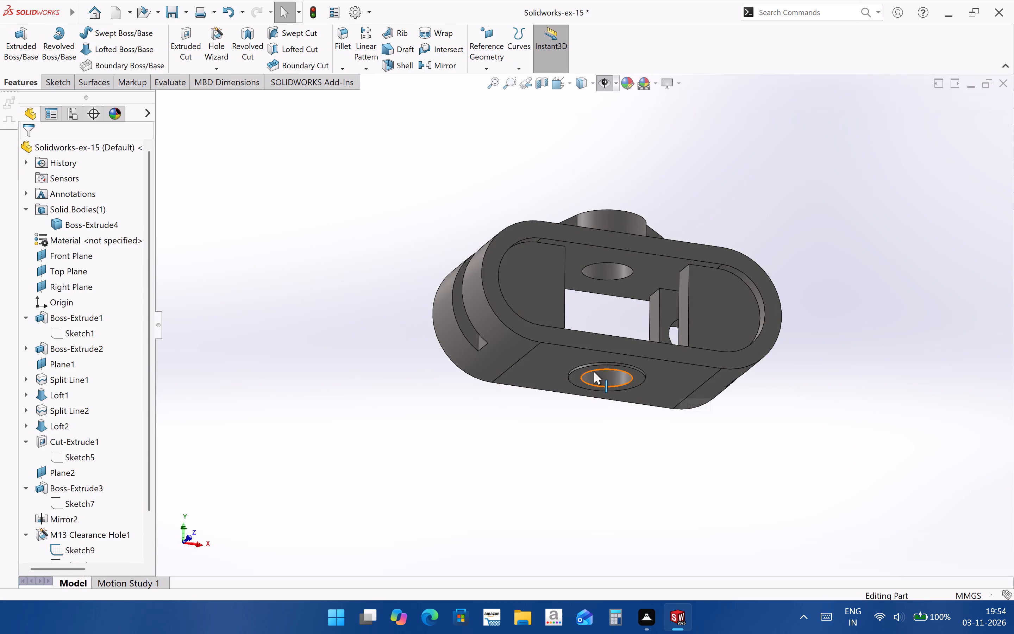
middle_drag(594, 371, 578, 300)
scroll(650, 337, down, 4)
click(597, 381)
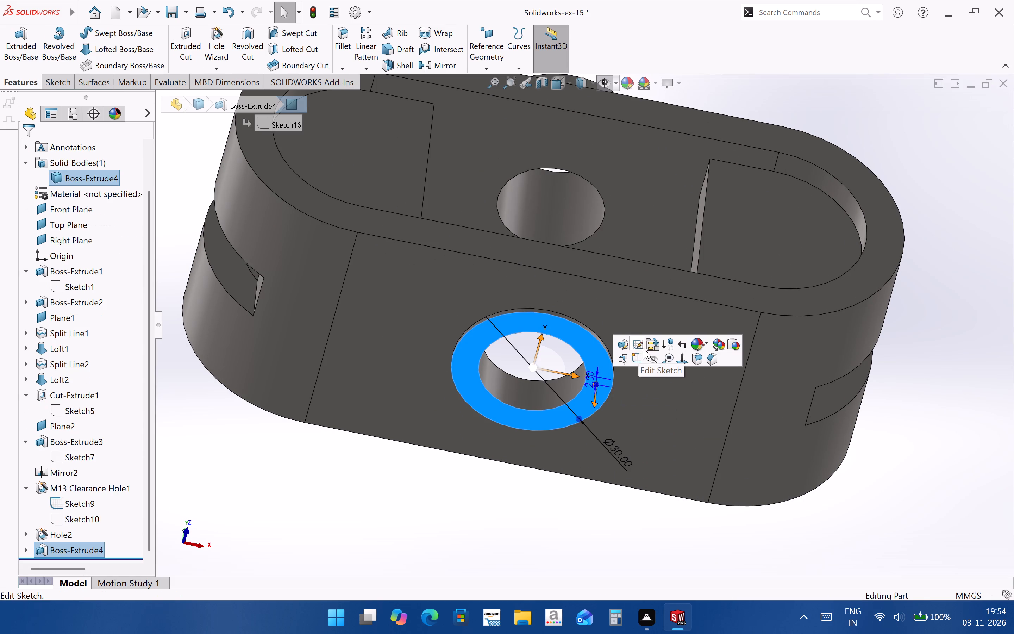
click(628, 343)
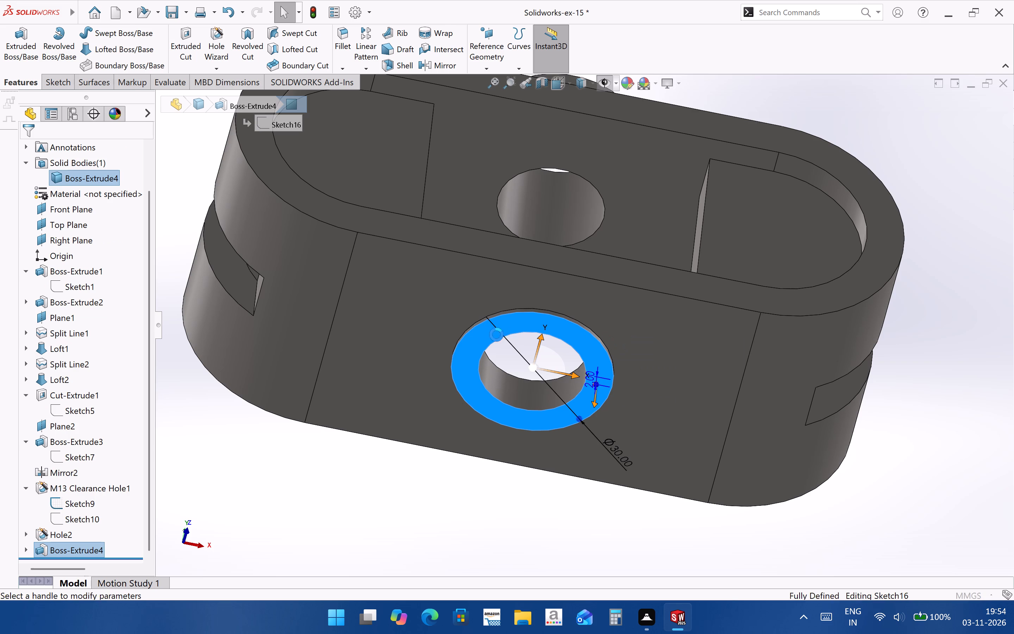
click(81, 269)
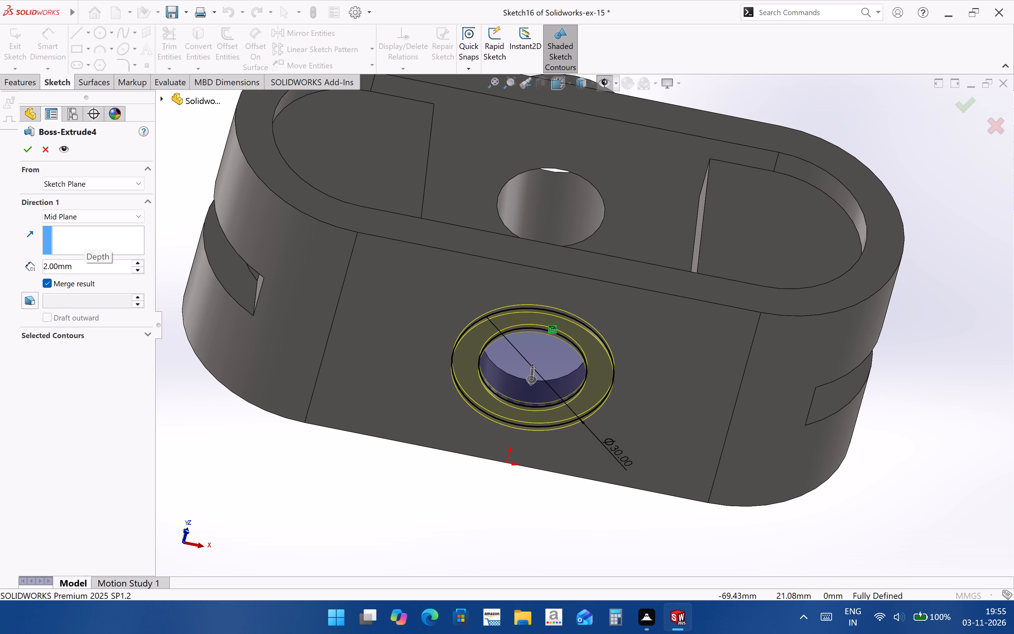
text(+1\)
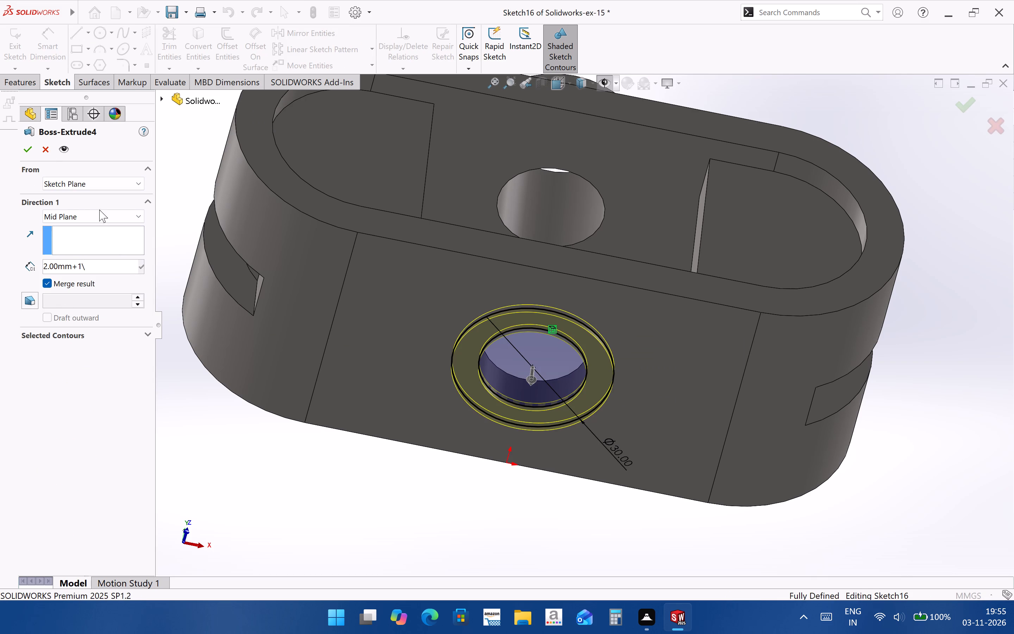
key(BackSpace)
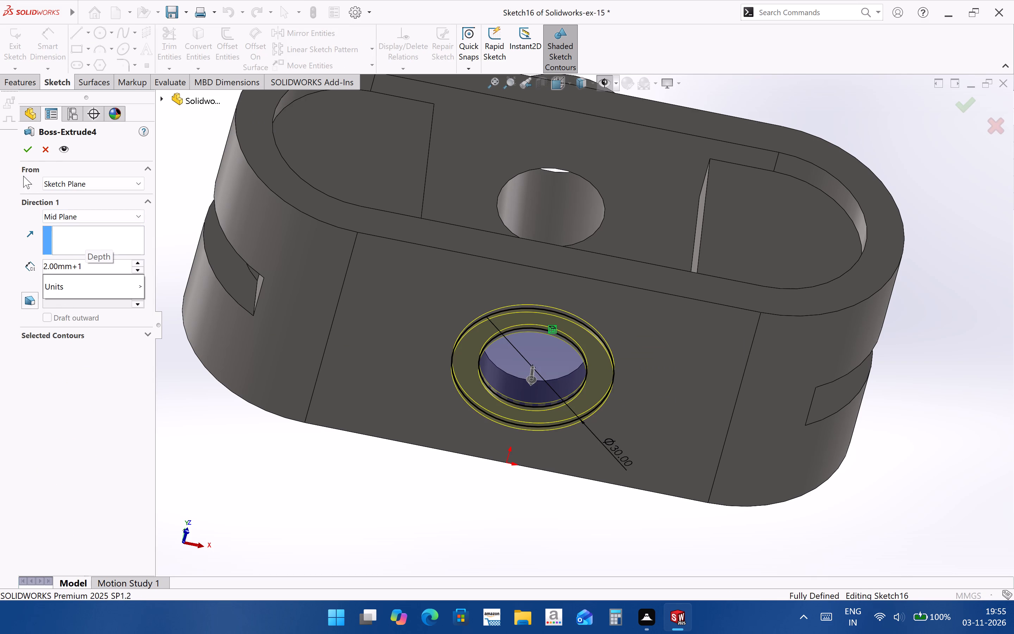
click(31, 149)
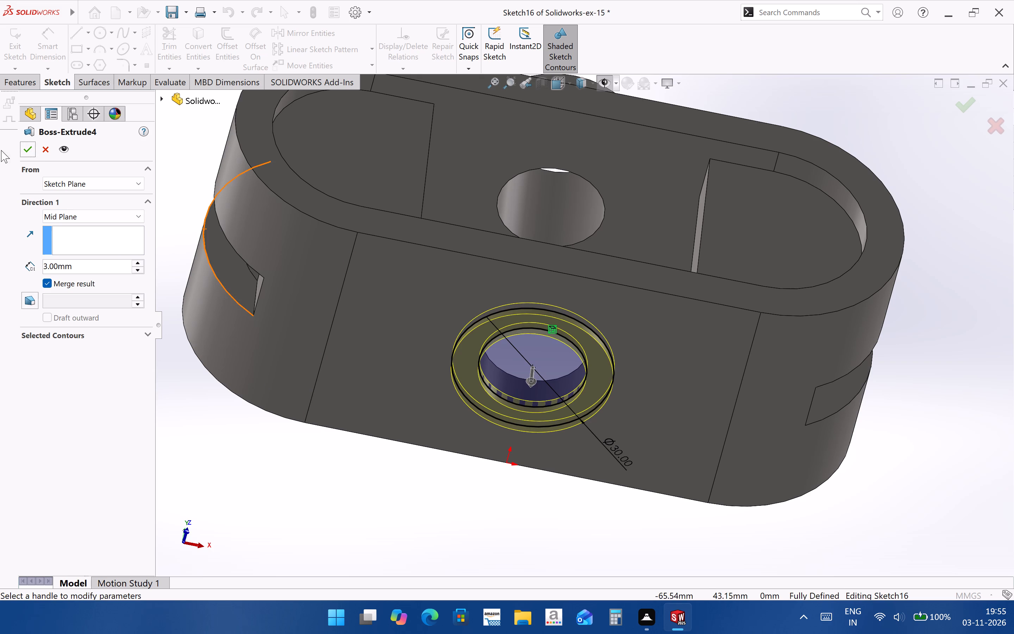
click(24, 150)
click(995, 85)
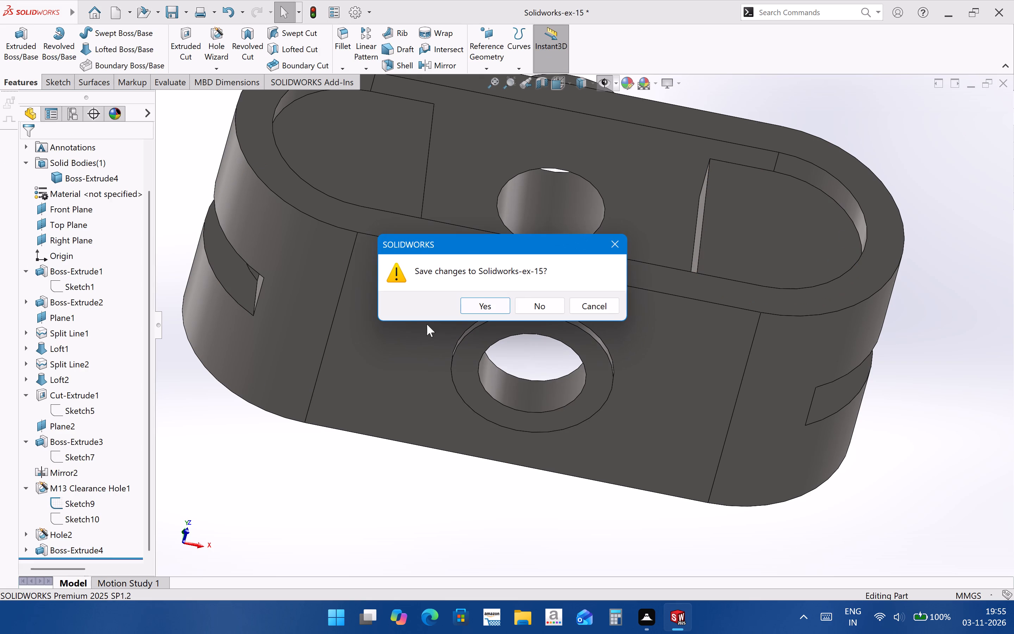
click(615, 241)
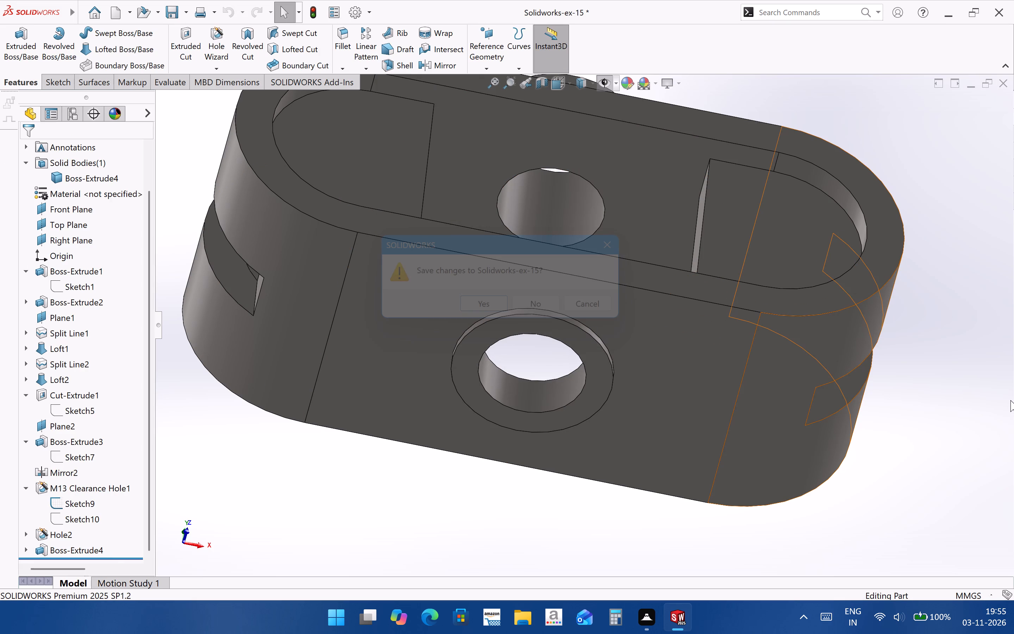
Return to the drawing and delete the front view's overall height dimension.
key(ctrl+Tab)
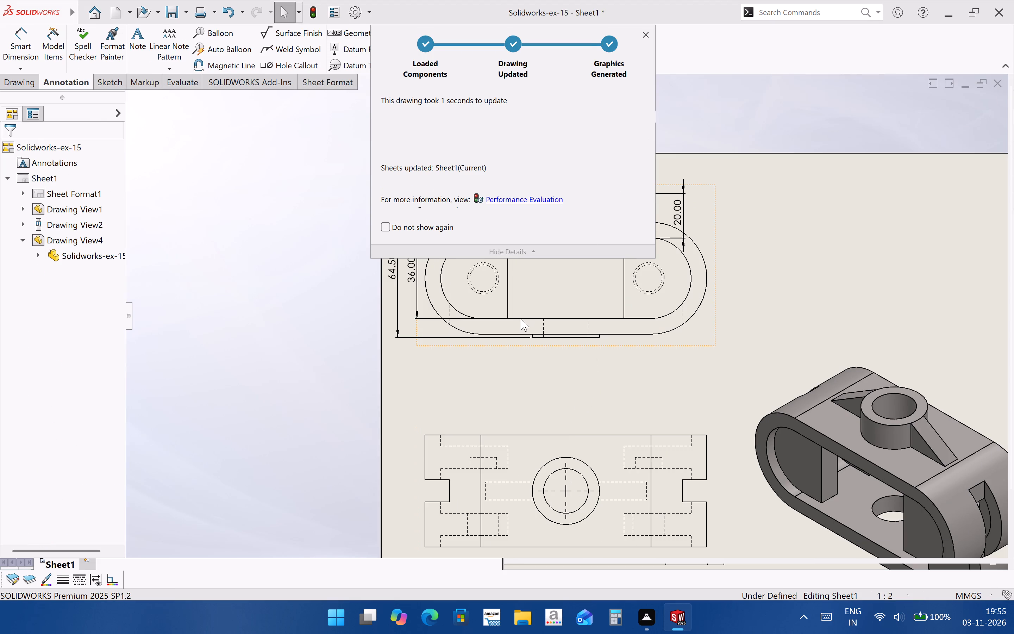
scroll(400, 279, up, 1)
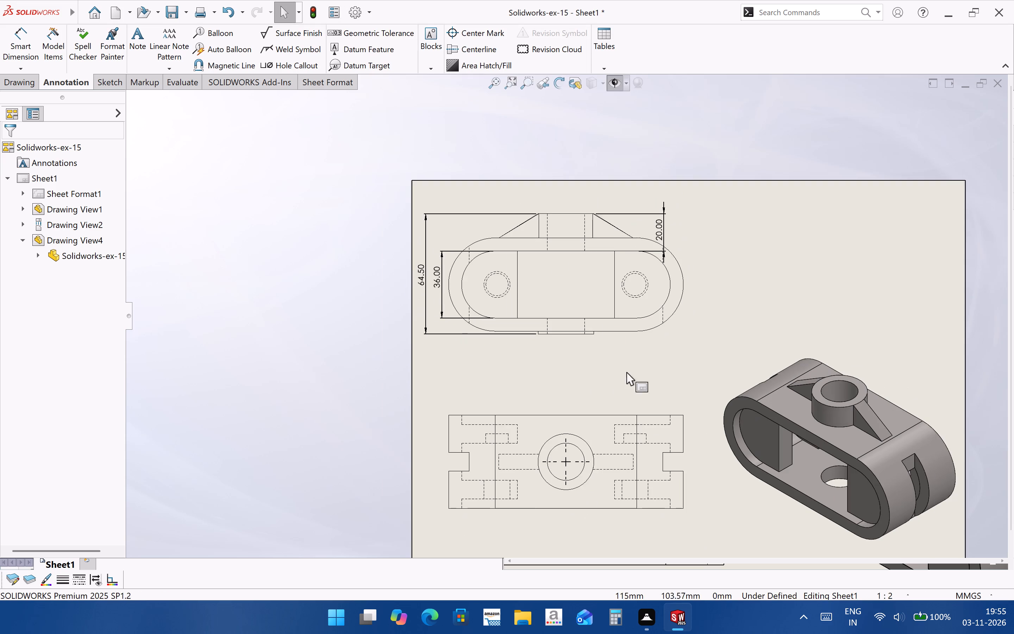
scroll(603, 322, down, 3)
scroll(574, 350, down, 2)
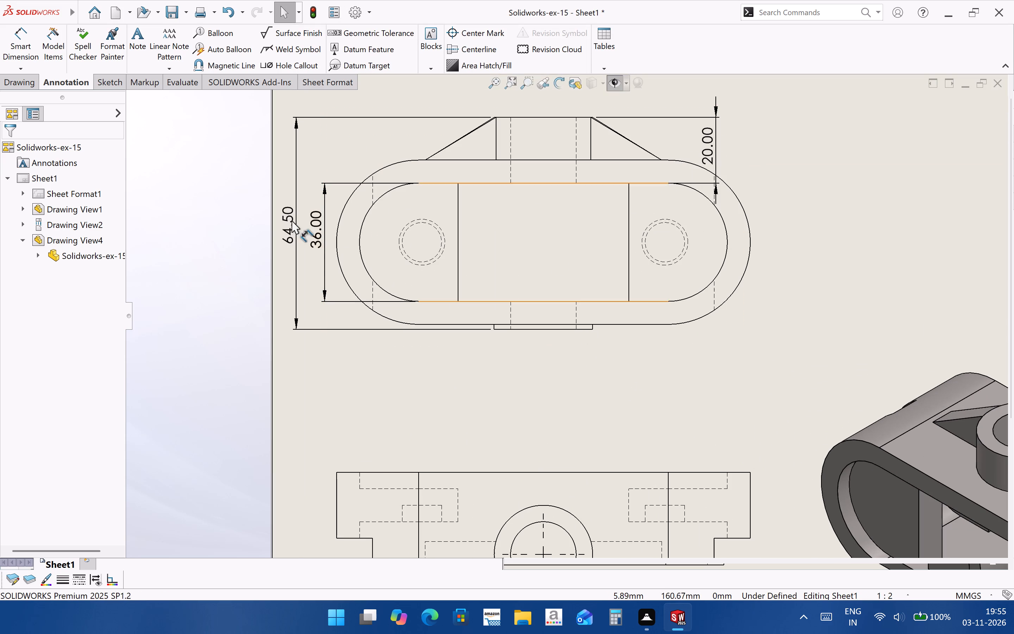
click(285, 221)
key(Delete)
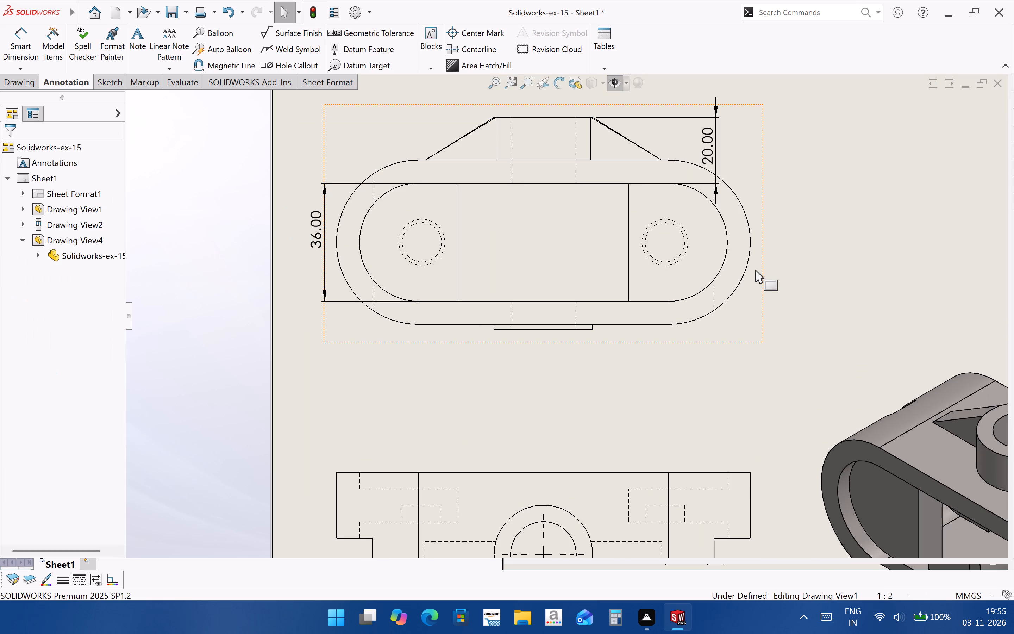
Dimension the front view's overall height from the upper boss's top edge to the ring's bottom edge, outside the 36.00 dimension.
click(2, 44)
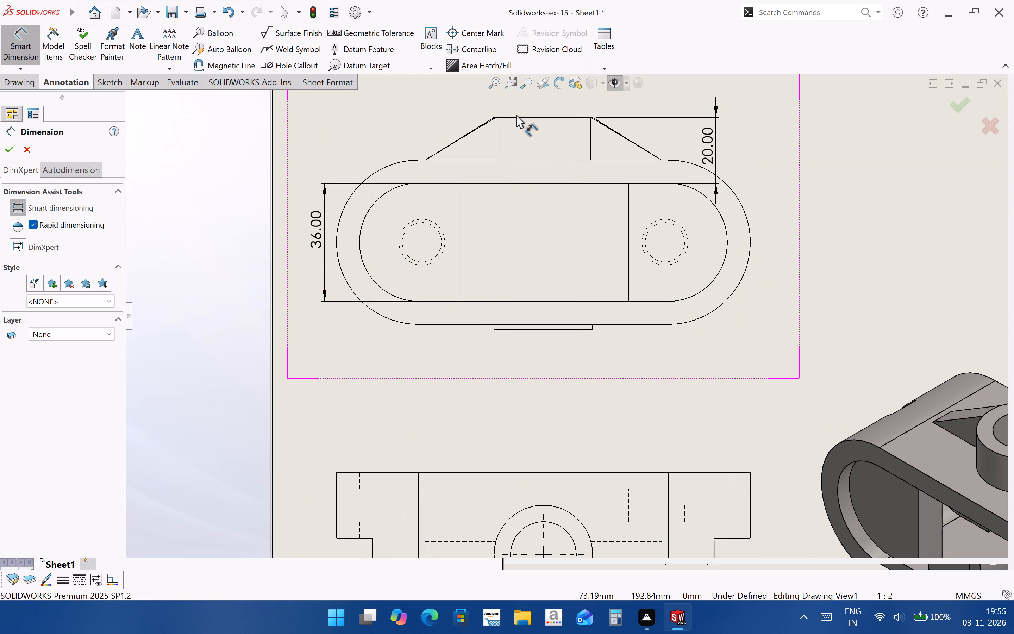
click(525, 119)
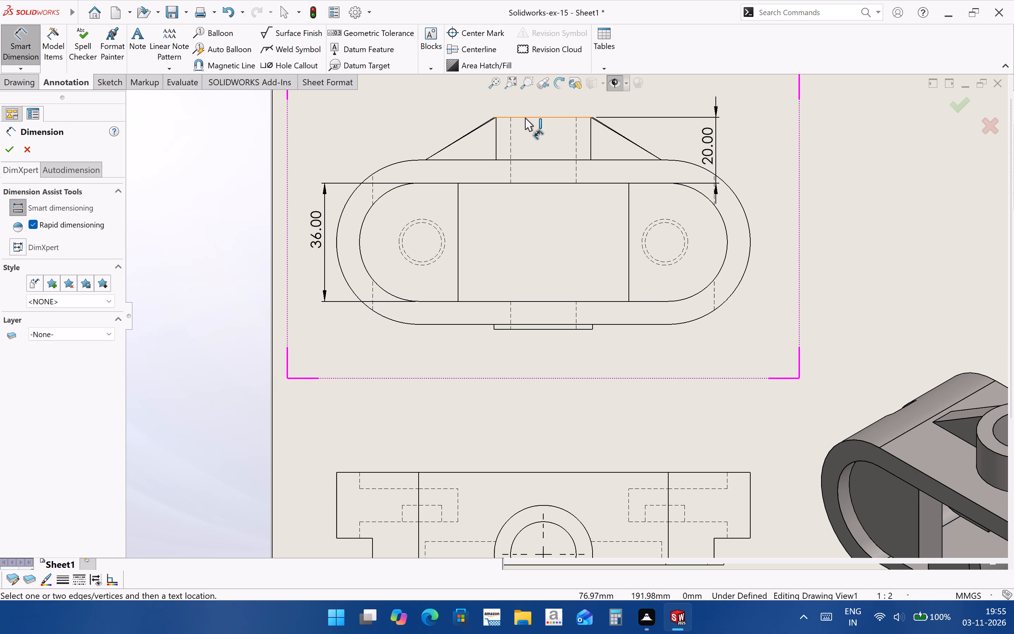
click(525, 118)
ctrl+click(552, 330)
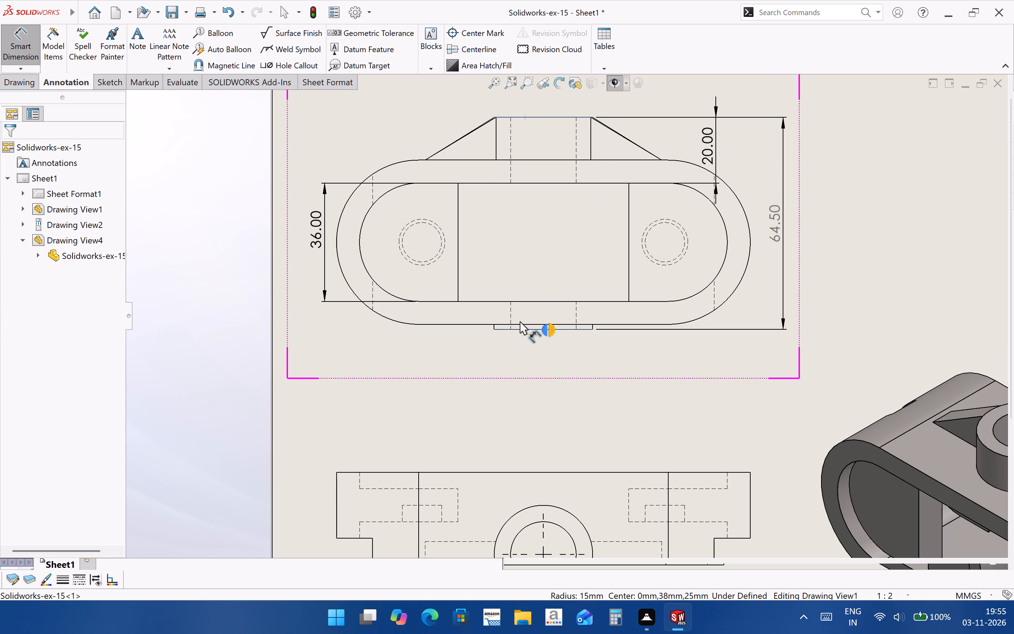
click(300, 255)
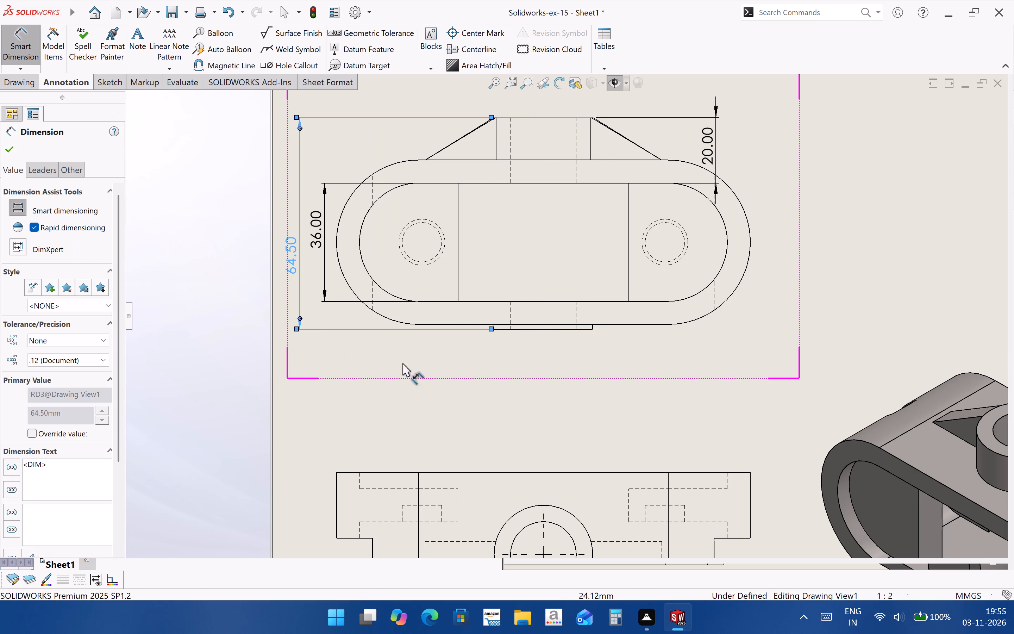
click(461, 419)
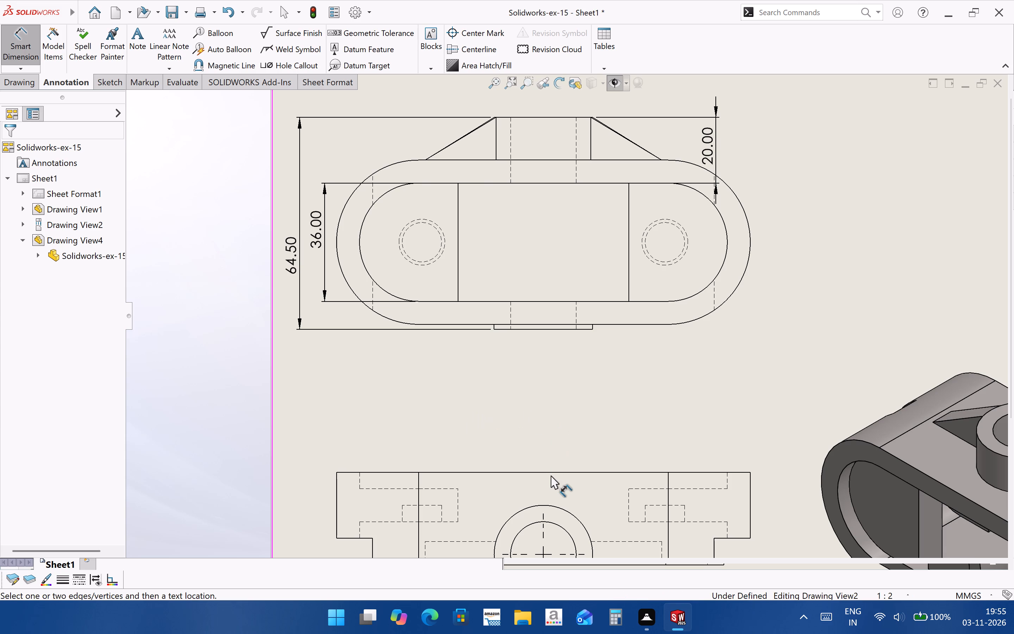
Switch to the part and measure the distance between the bottom ring's face and the upper boss's top face.
key(ctrl+Tab)
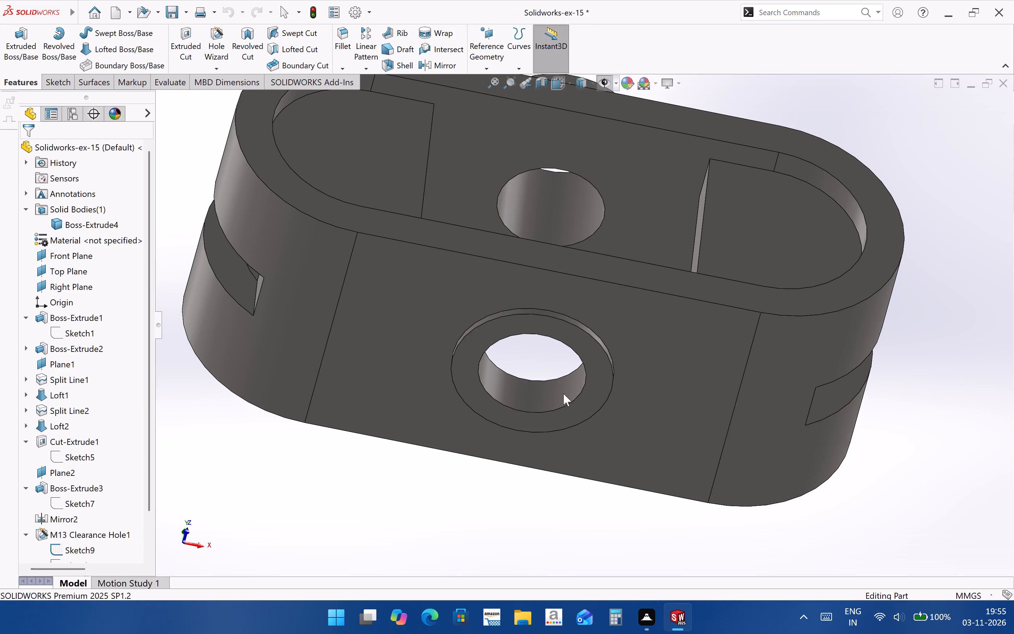
click(595, 369)
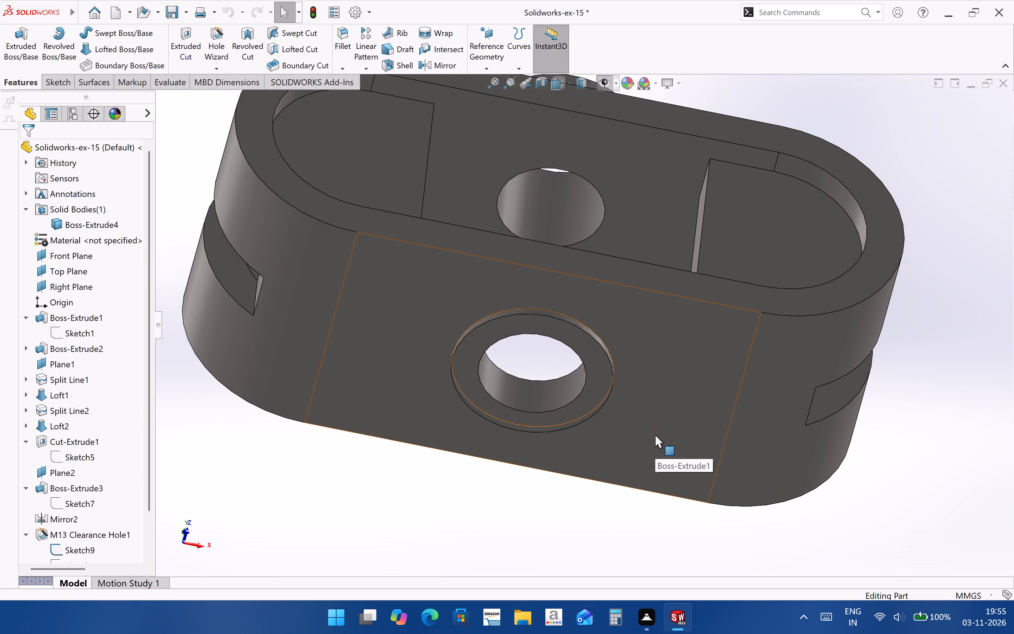
middle_drag(629, 393, 552, 591)
scroll(563, 541, up, 3)
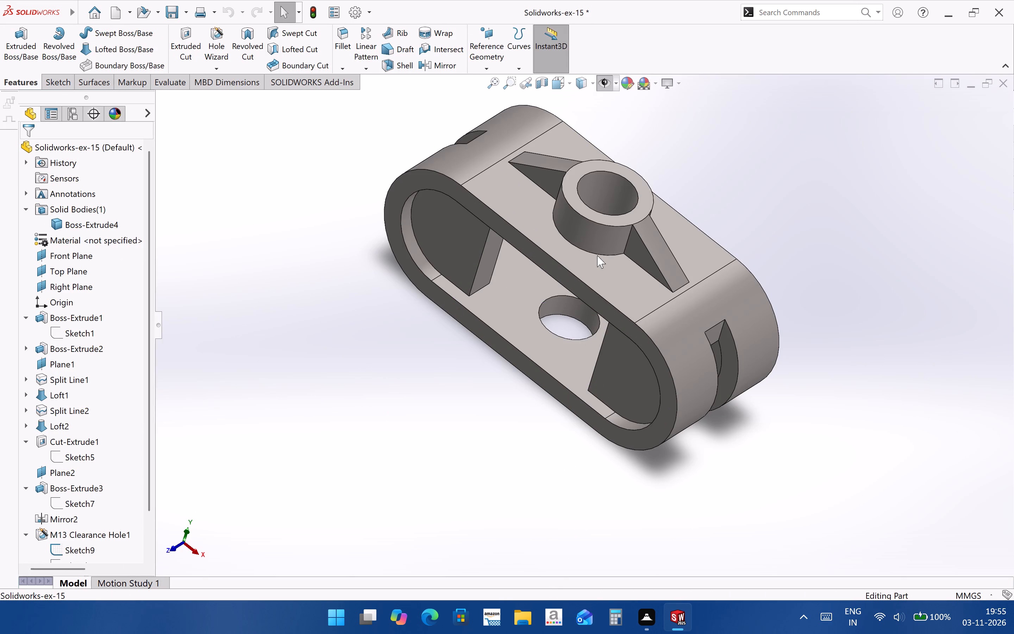
ctrl+click(609, 221)
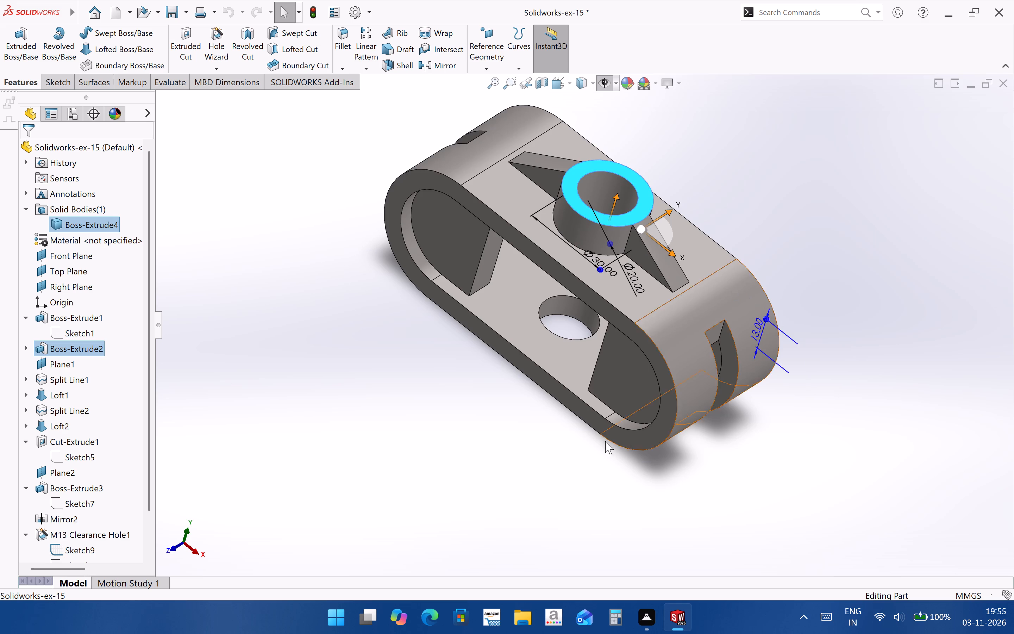
middle_drag(551, 422, 645, 194)
click(609, 327)
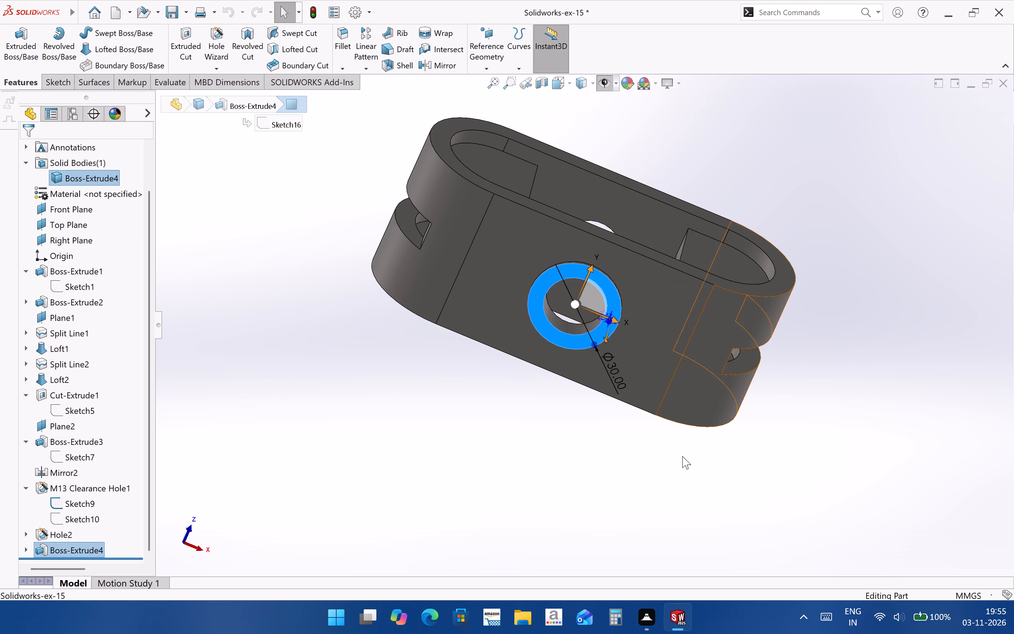
middle_drag(679, 456, 589, 608)
ctrl+click(671, 211)
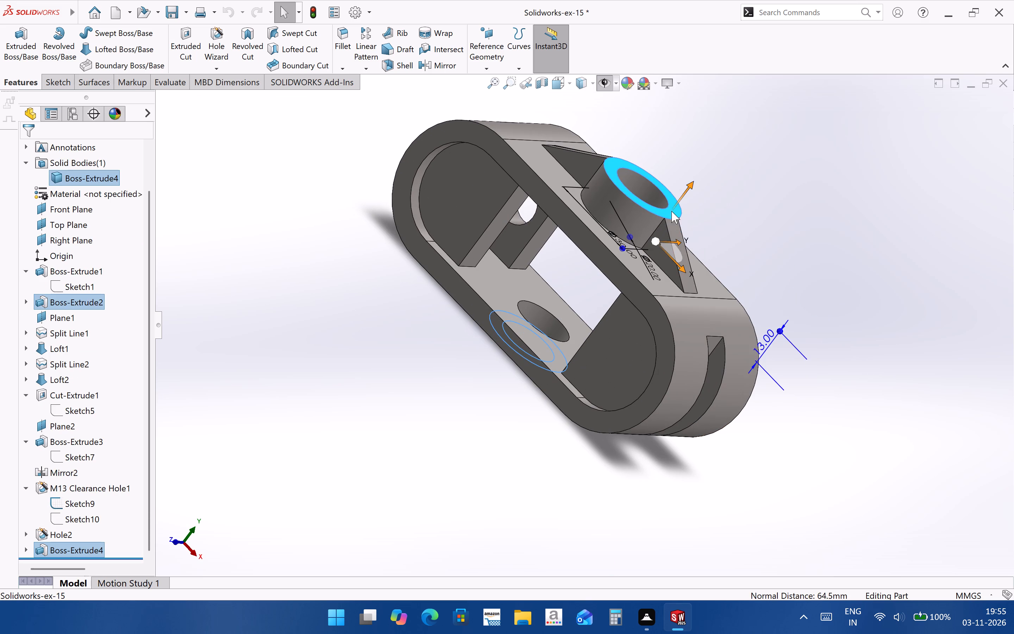
click(782, 396)
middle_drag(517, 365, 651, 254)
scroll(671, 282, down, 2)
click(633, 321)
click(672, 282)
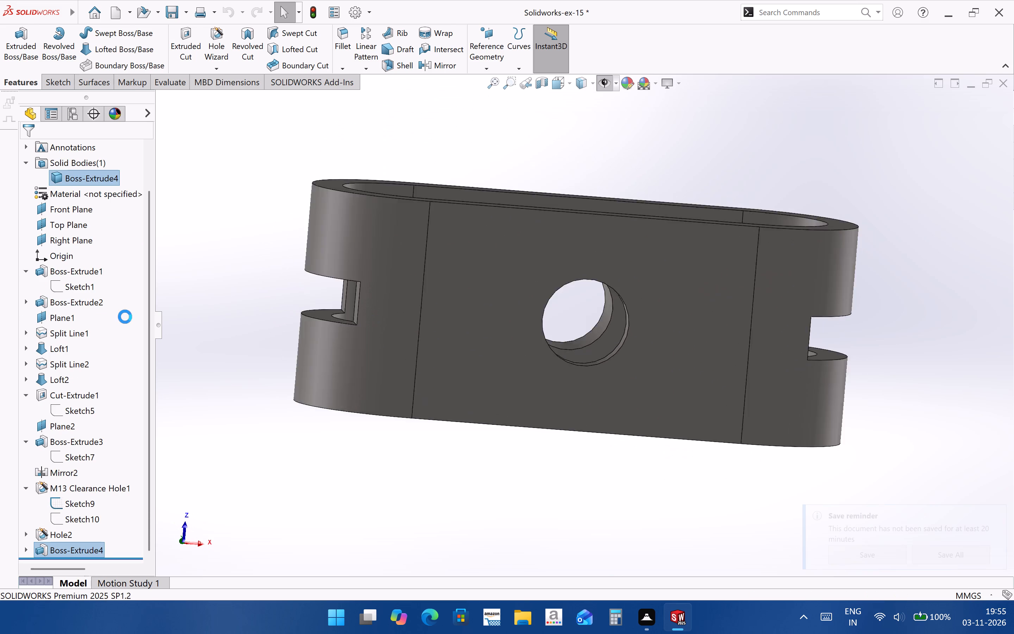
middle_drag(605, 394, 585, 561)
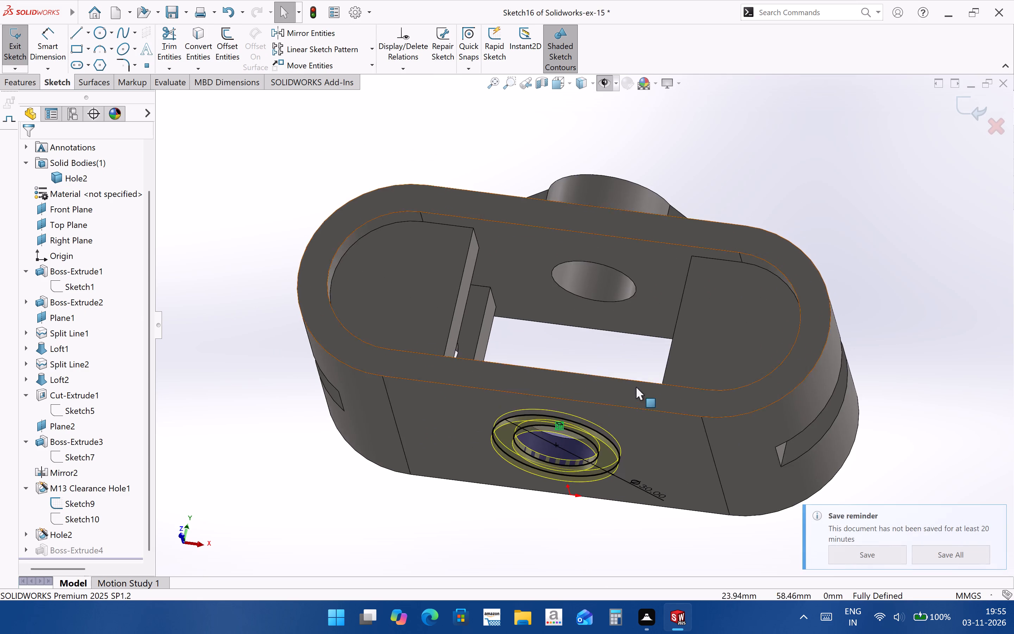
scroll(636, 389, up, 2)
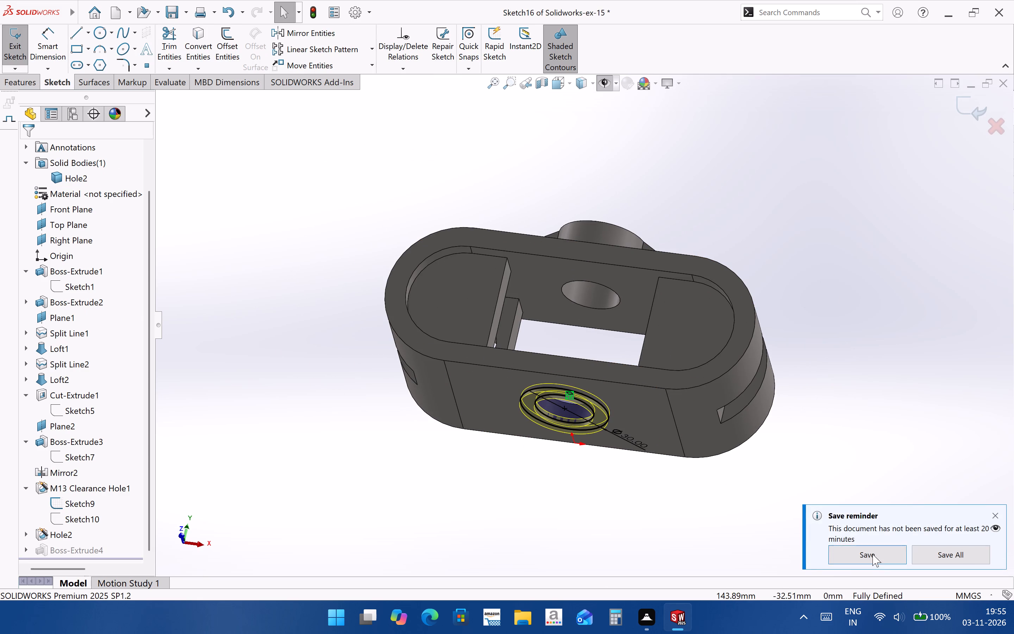
Save the part, rebuilding the document as part of the save.
click(872, 554)
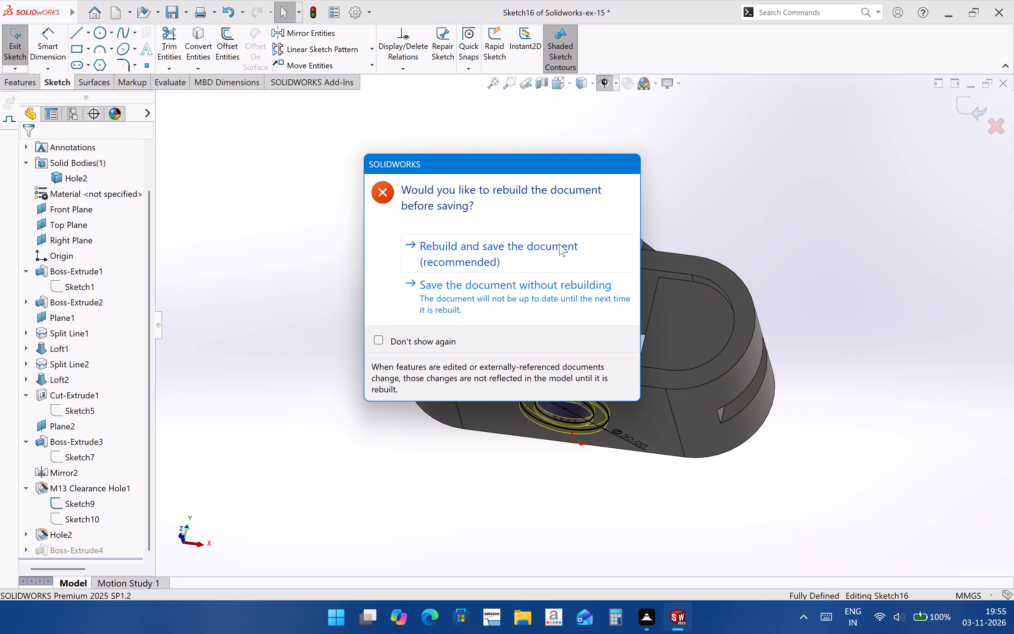
click(559, 244)
click(712, 470)
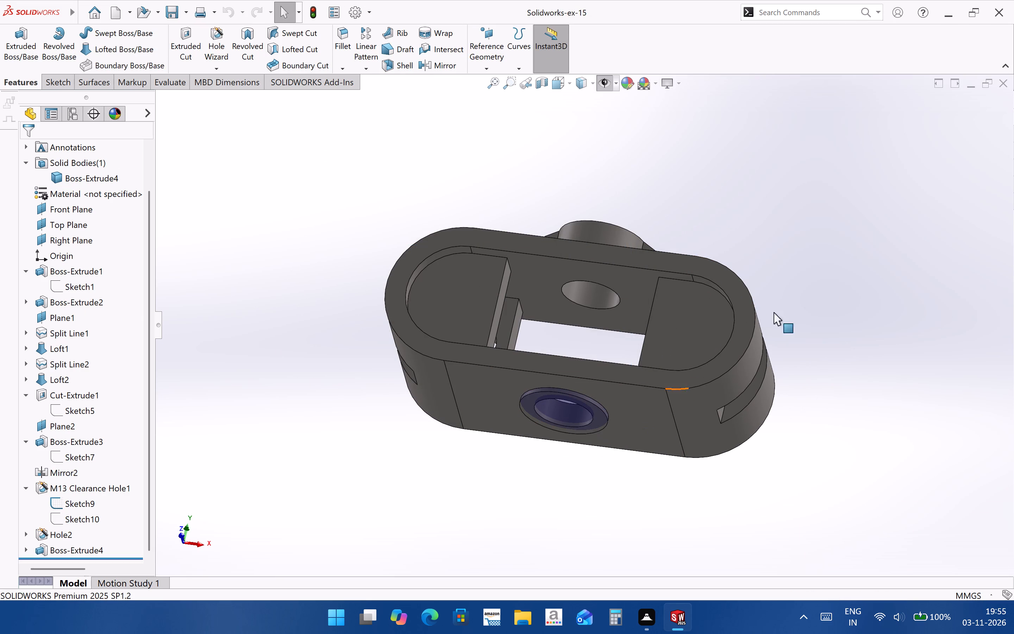
click(825, 269)
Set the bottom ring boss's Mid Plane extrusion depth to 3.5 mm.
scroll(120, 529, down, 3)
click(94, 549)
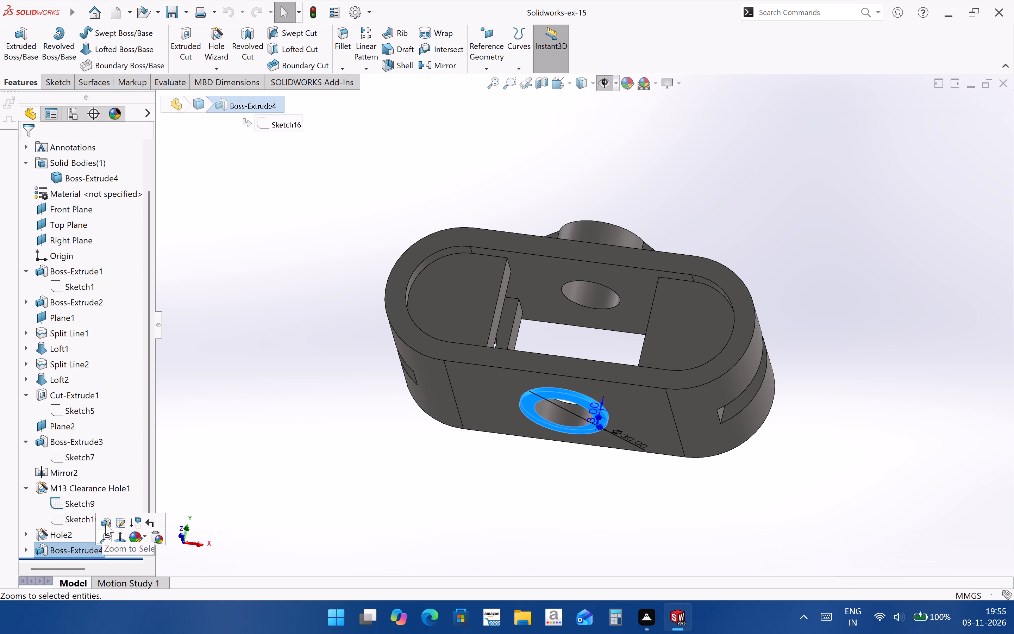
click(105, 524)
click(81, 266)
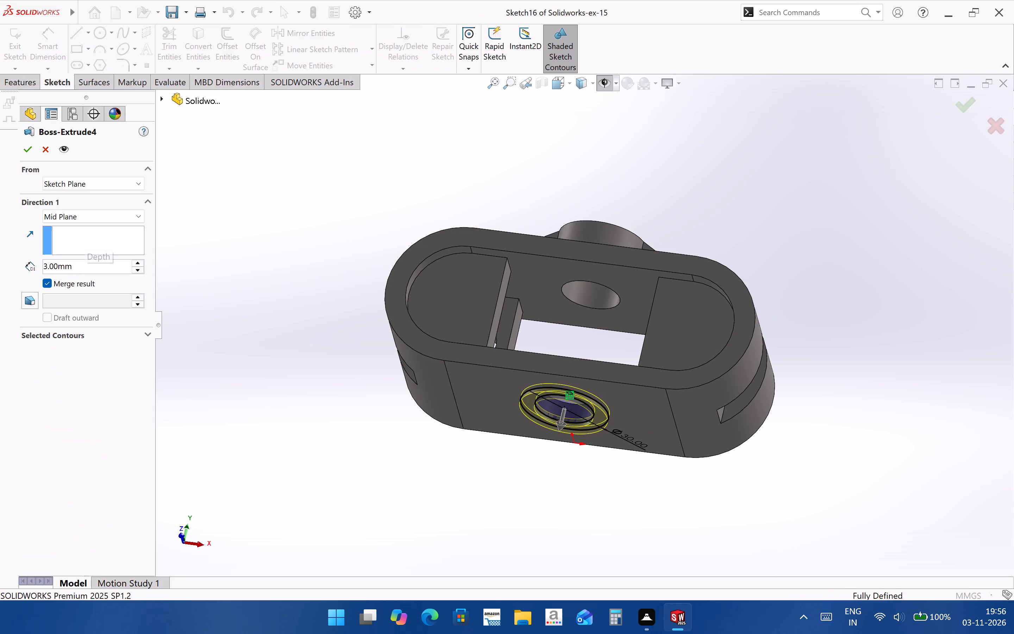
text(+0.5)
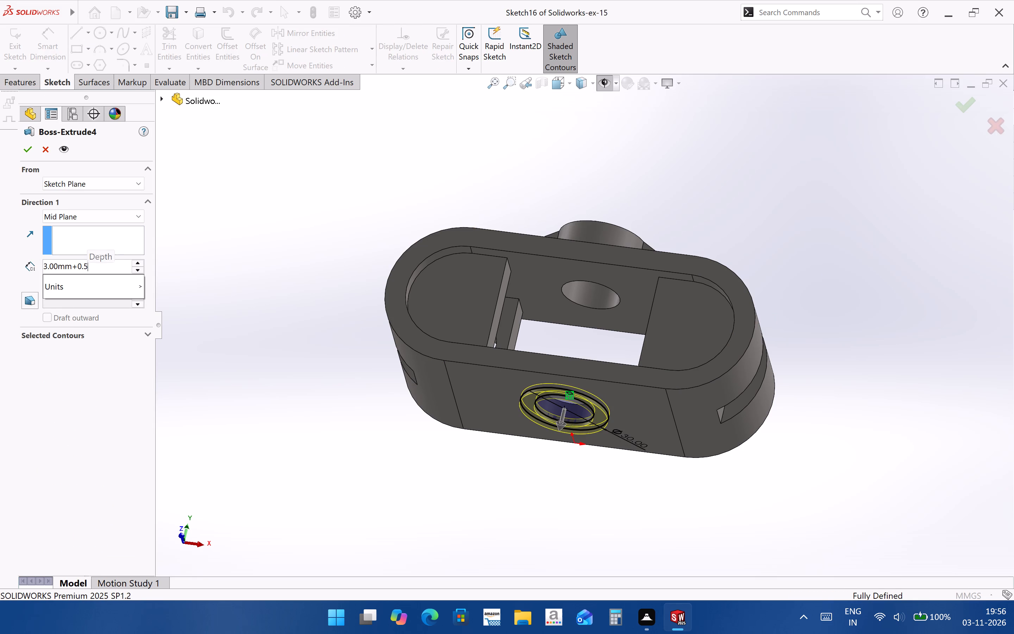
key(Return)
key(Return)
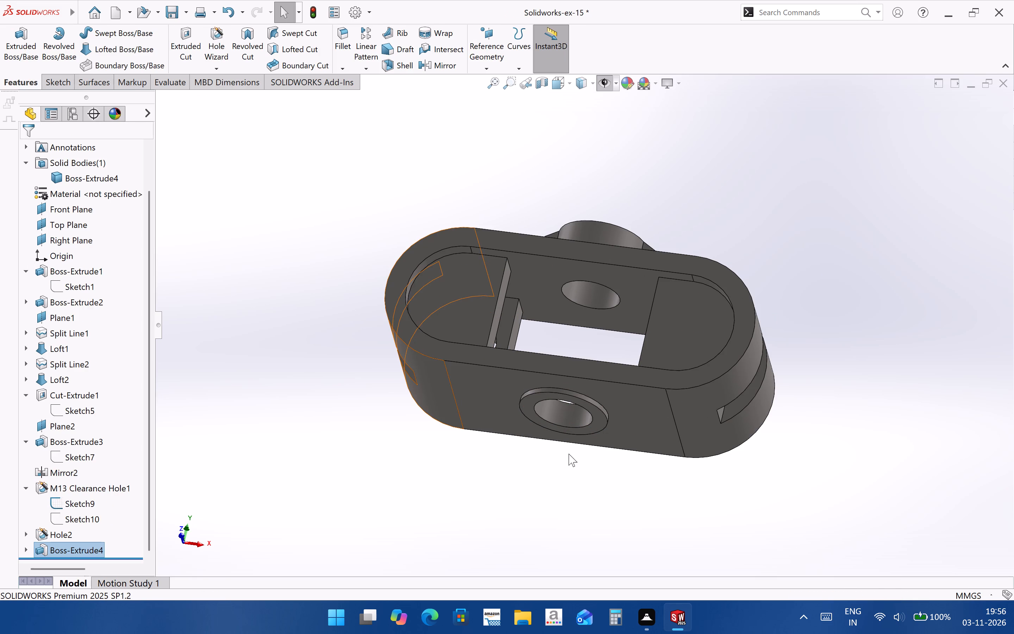
Measure the distance between the bottom ring's face and the upper boss's top face.
click(596, 423)
middle_drag(696, 287, 681, 434)
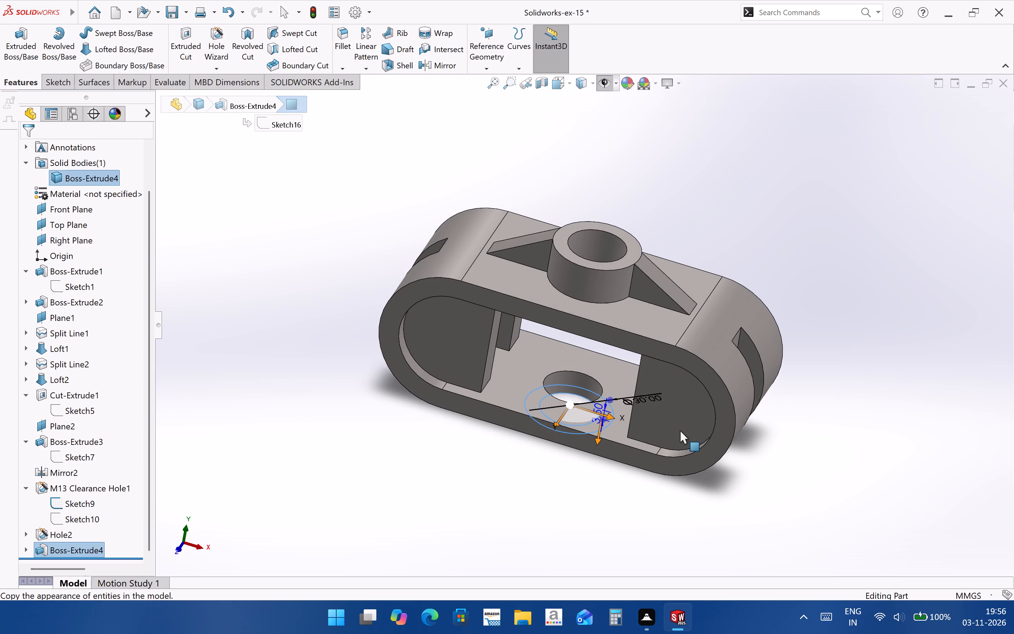
ctrl+click(633, 252)
click(853, 413)
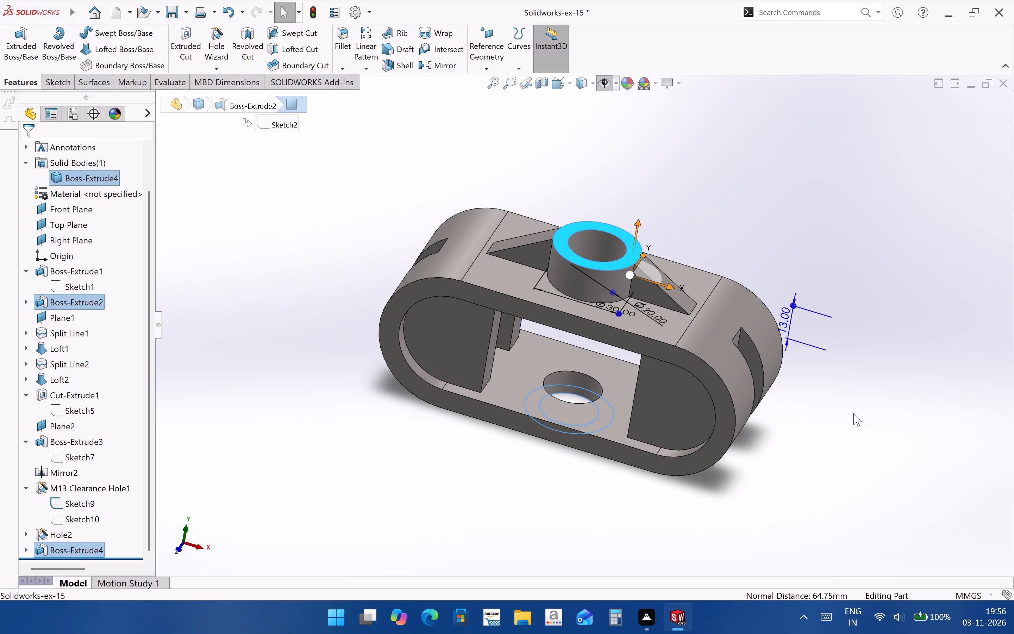
Set the bottom ring boss's Mid Plane extrusion depth to 4 mm.
scroll(623, 374, up, 2)
middle_drag(619, 383, 651, 193)
scroll(596, 356, down, 3)
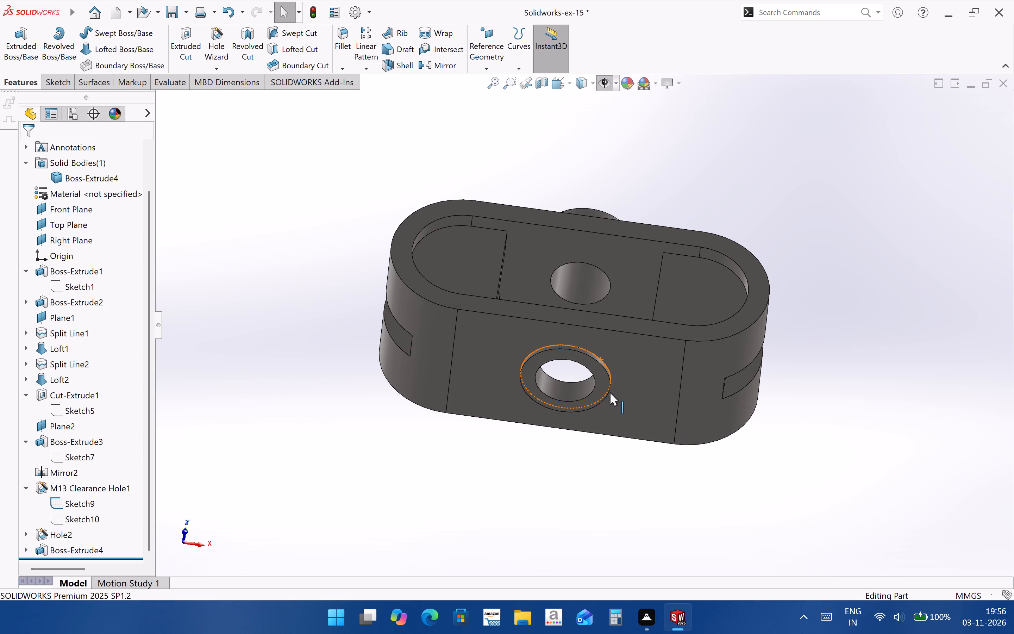
click(603, 385)
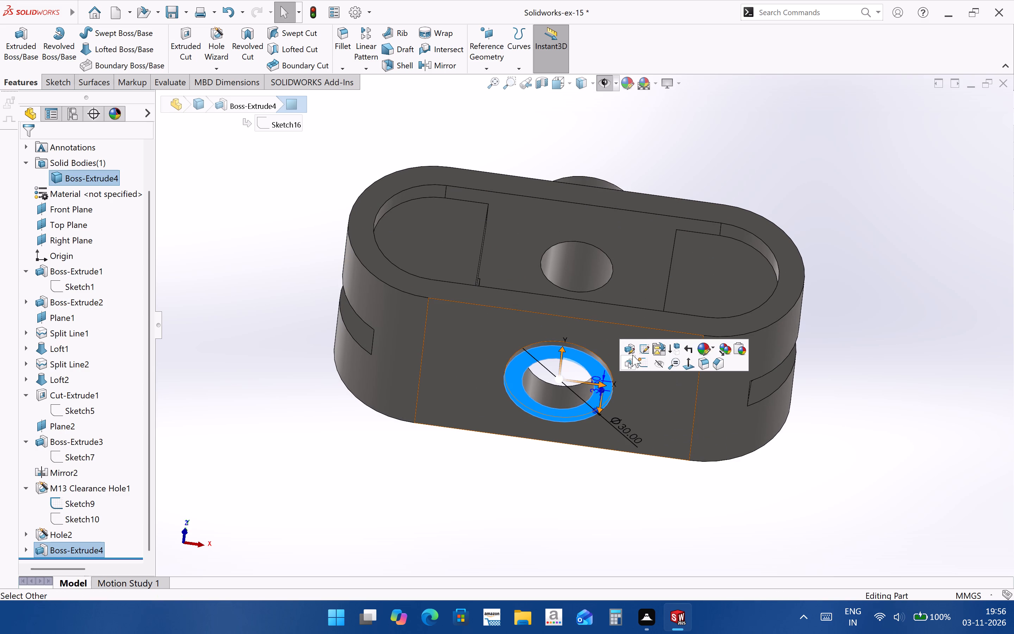
click(632, 355)
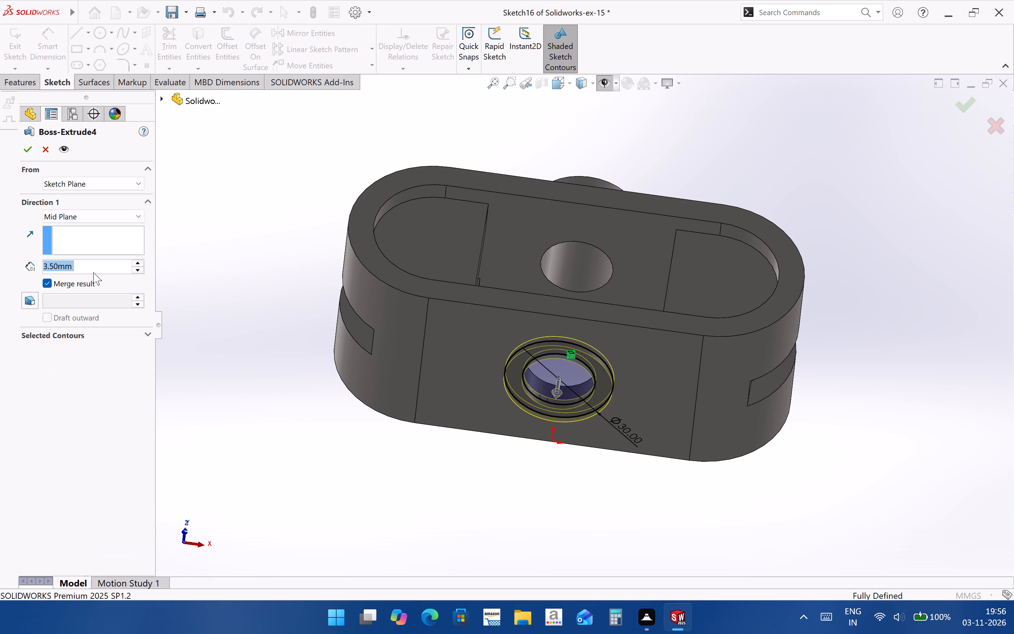
click(95, 267)
drag(95, 267, 0, 264)
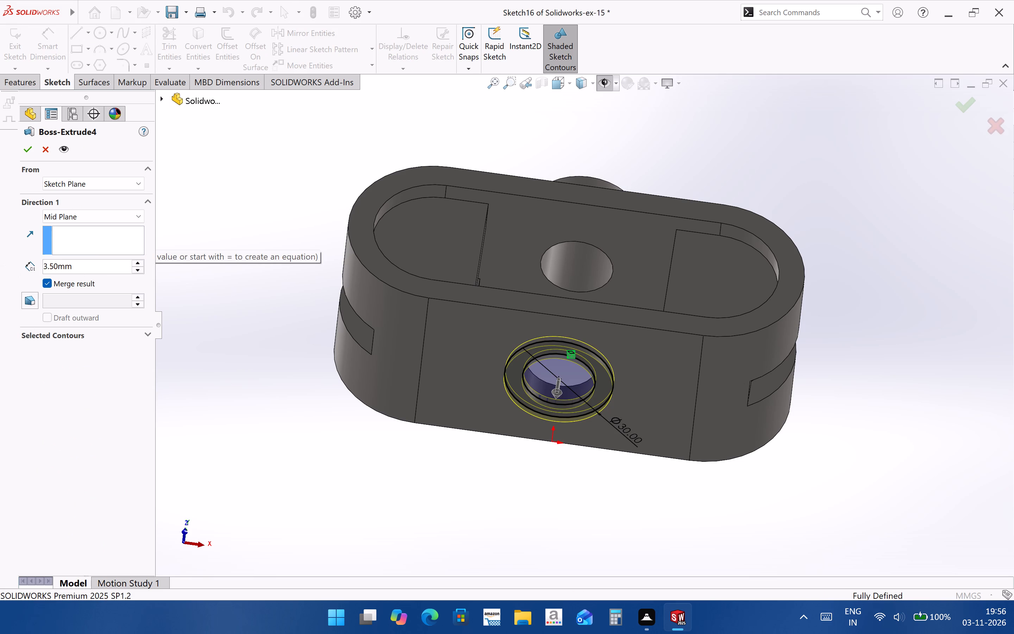
drag(70, 265, 0, 257)
key(4)
key(Return)
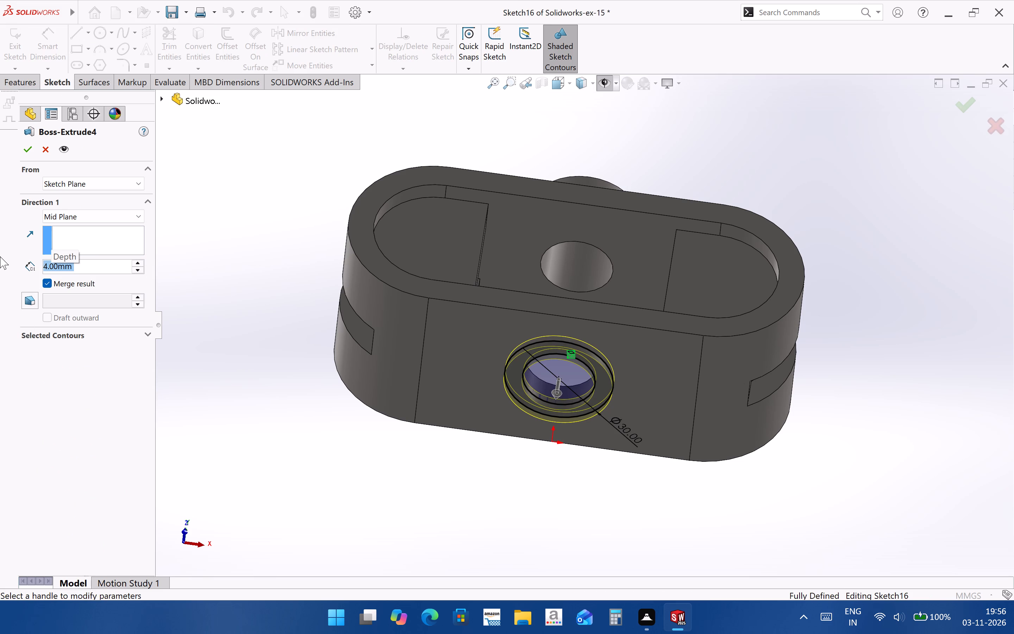
click(27, 153)
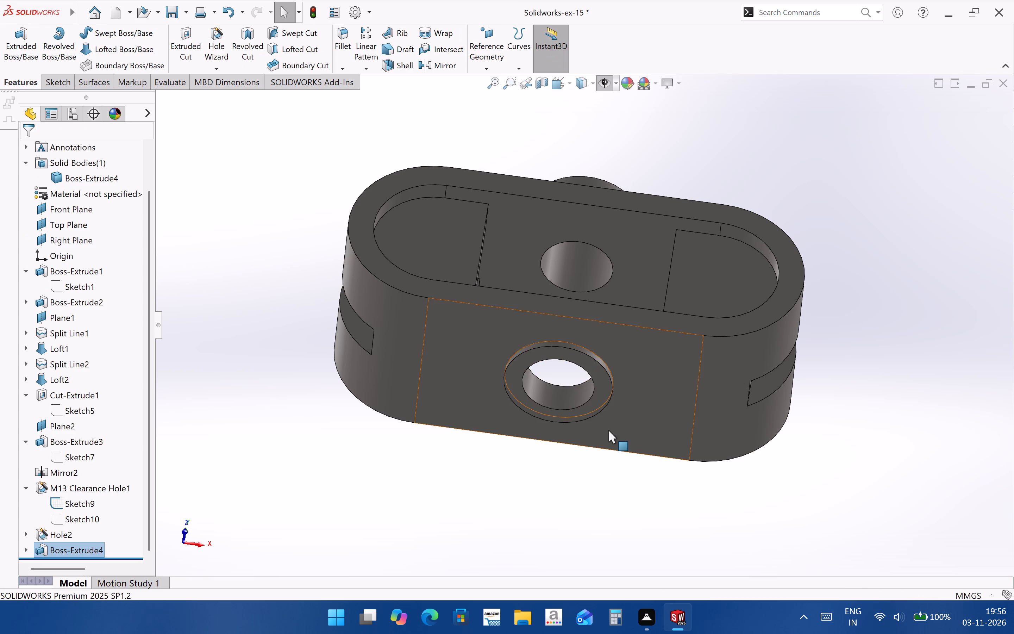
Measure the distance between the bottom ring's face and the upper boss's top face again.
click(608, 430)
click(601, 399)
middle_drag(881, 439, 861, 602)
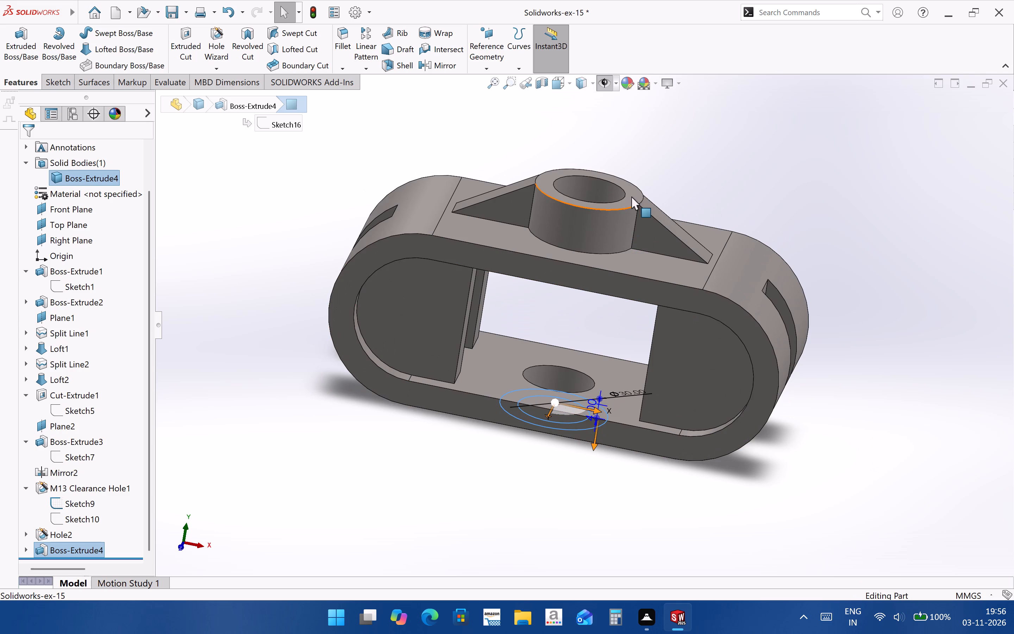
ctrl+click(631, 197)
drag(807, 366, 808, 369)
Return to the drawing and dimension the outer diameter of the front view's right hidden hole, placing the value inside the slot opening.
key(ctrl+Tab)
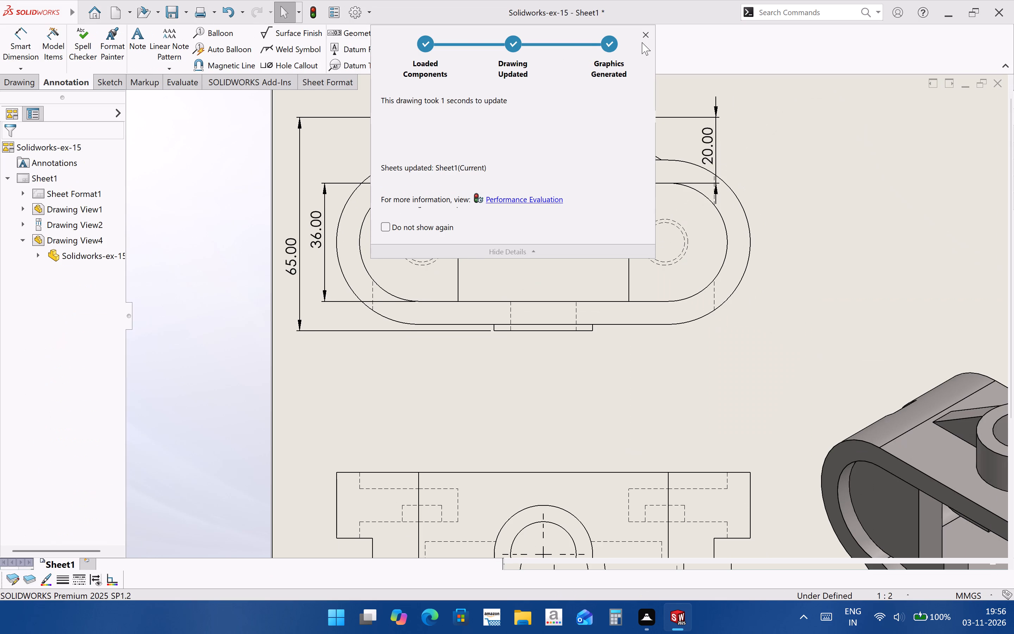
click(456, 421)
scroll(463, 395, up, 2)
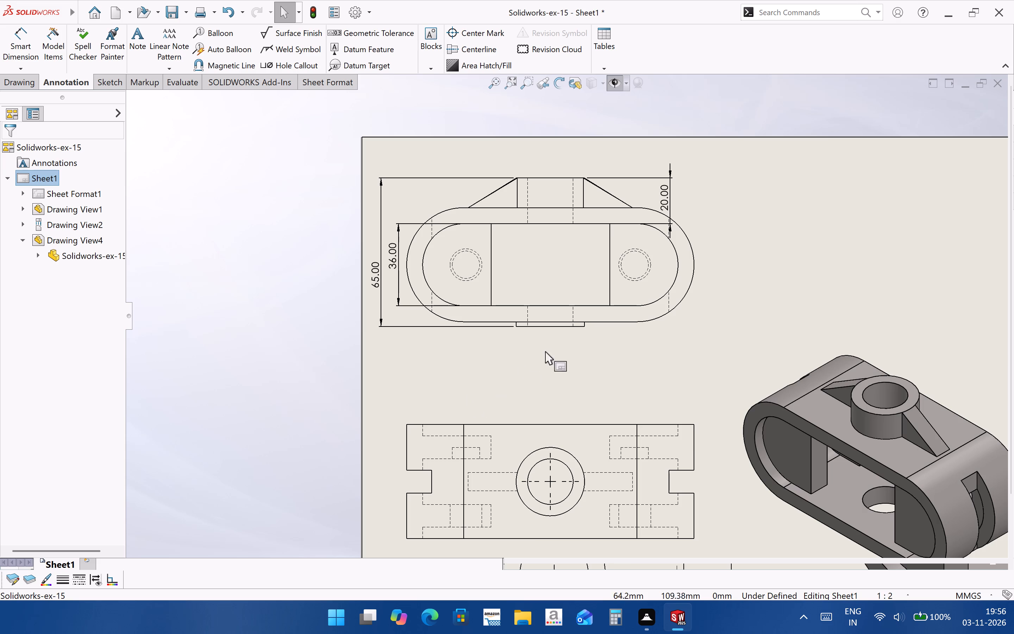
scroll(648, 237, down, 2)
click(31, 39)
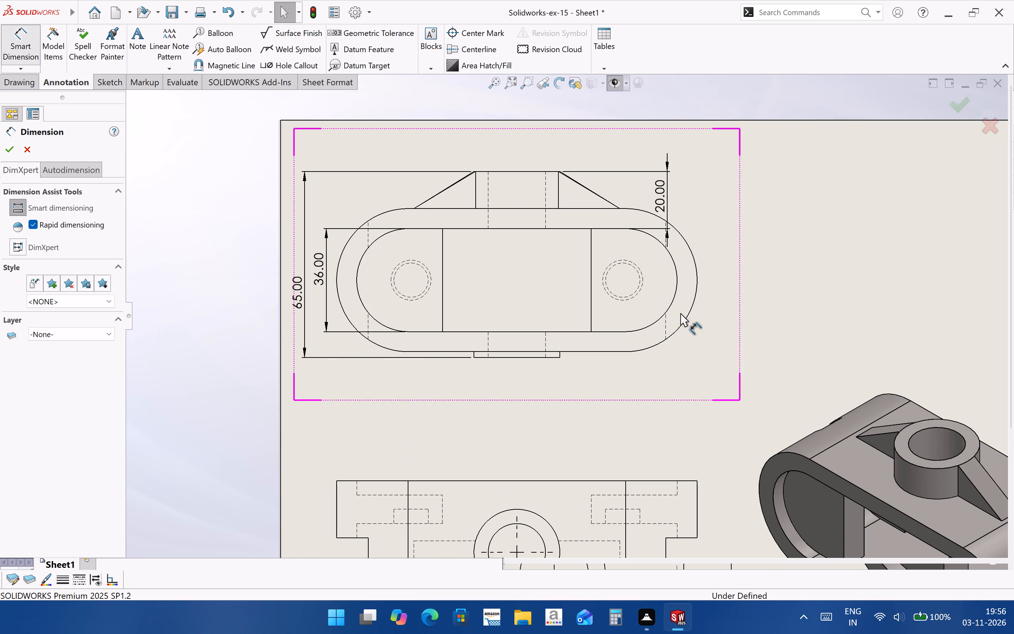
scroll(672, 310, down, 1)
click(607, 298)
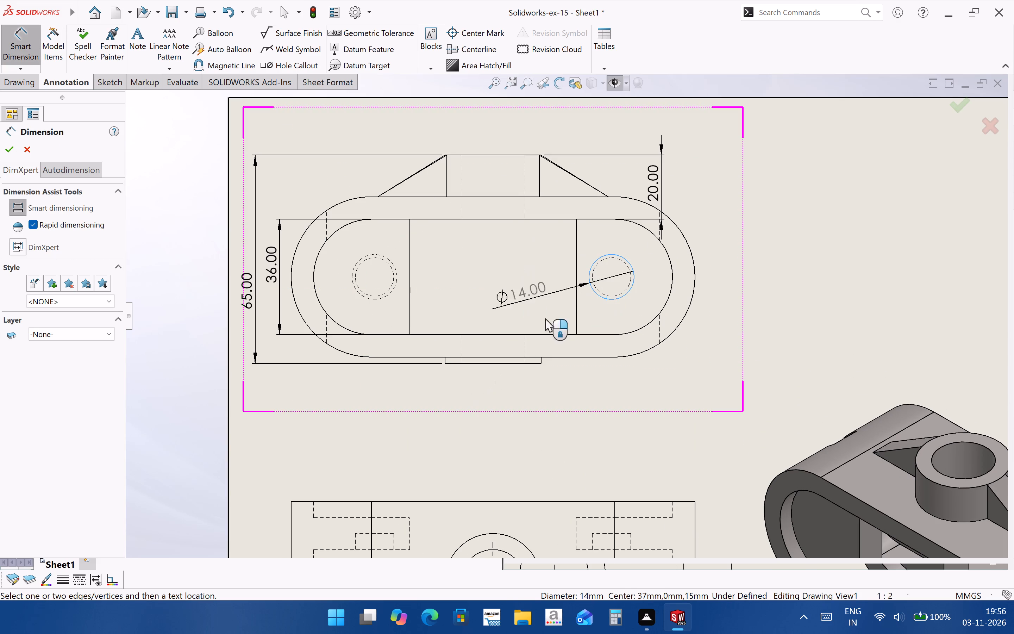
click(539, 307)
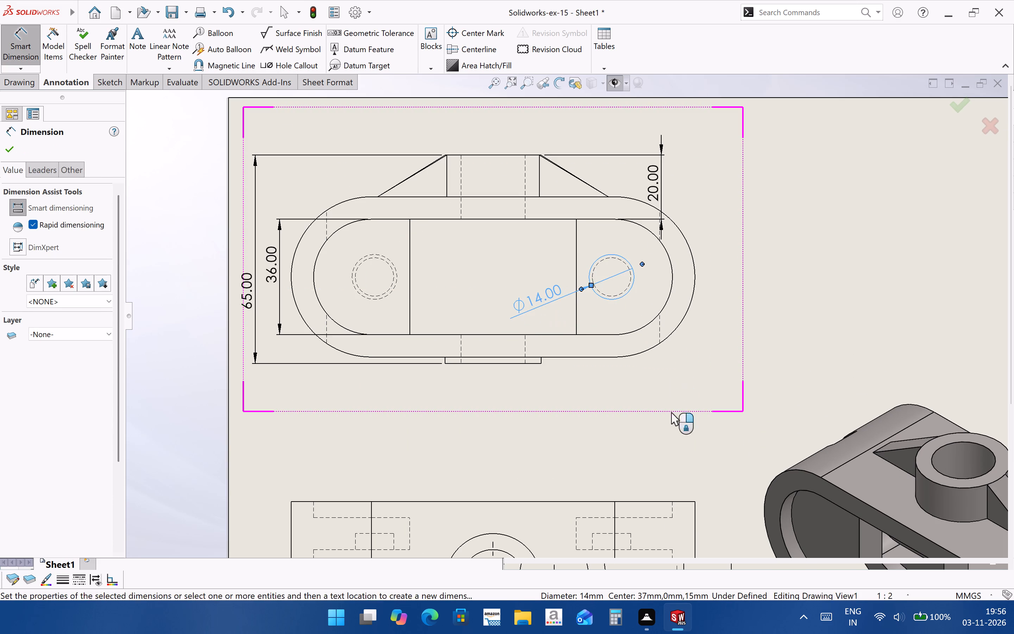
click(671, 415)
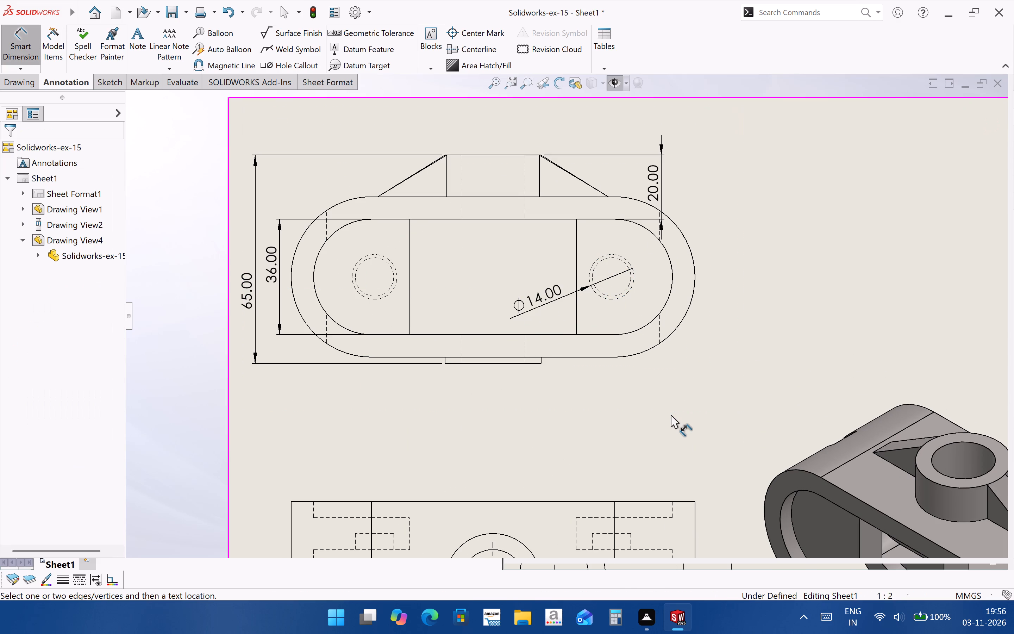
Dimension the radii of the front view's left inner arc and right outer arc, placing both values outside the outline.
click(333, 232)
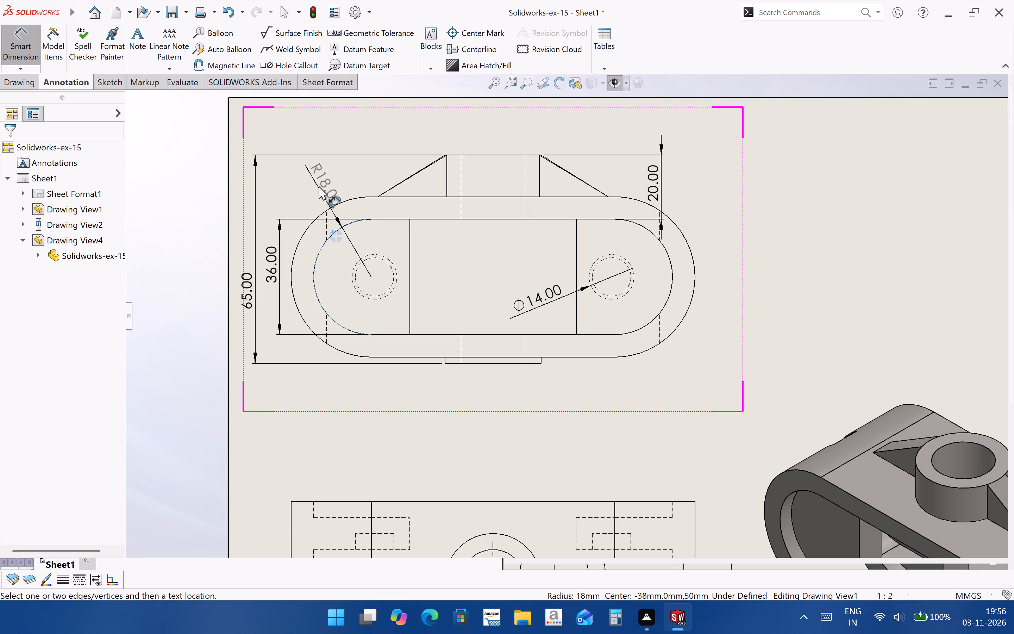
click(298, 181)
click(808, 251)
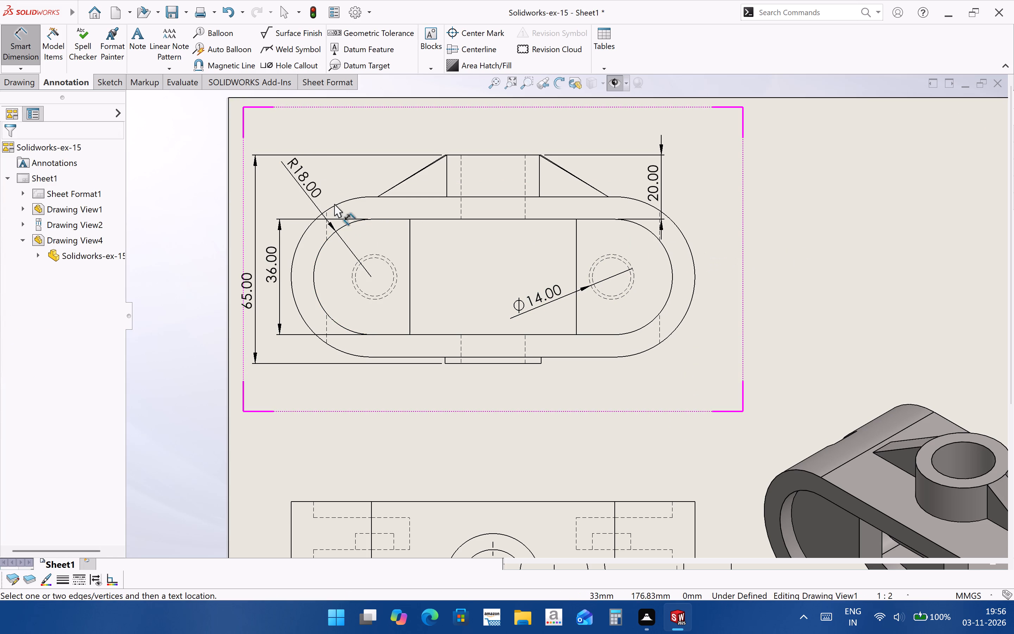
click(678, 230)
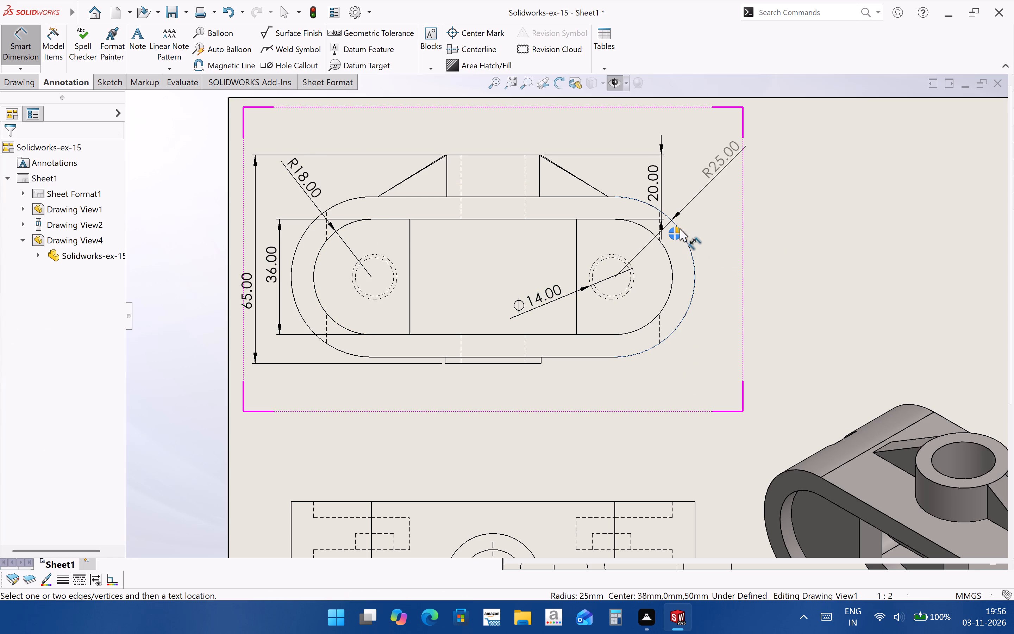
click(708, 199)
click(798, 271)
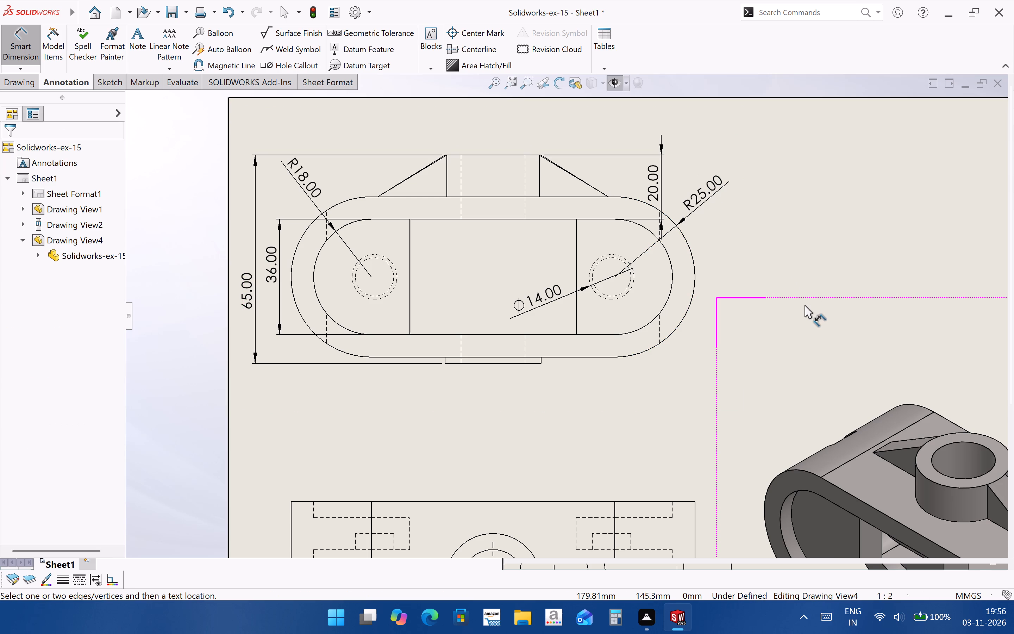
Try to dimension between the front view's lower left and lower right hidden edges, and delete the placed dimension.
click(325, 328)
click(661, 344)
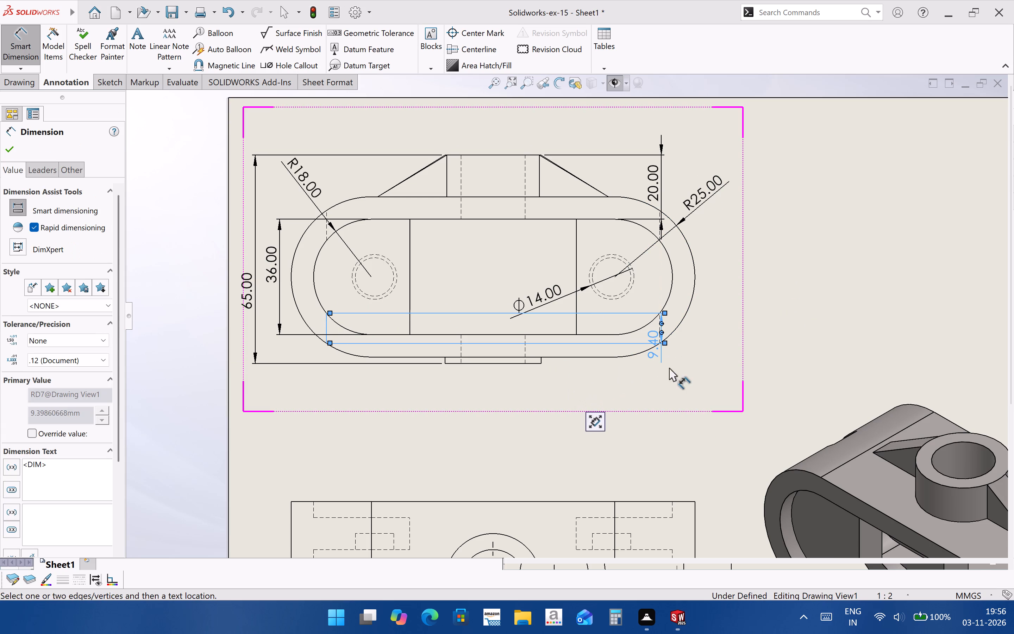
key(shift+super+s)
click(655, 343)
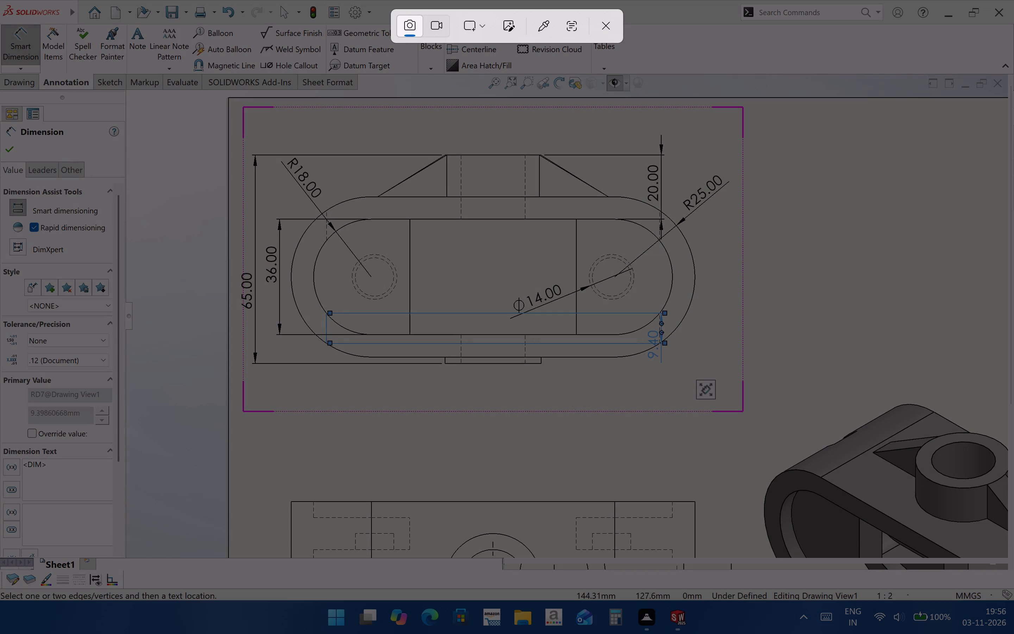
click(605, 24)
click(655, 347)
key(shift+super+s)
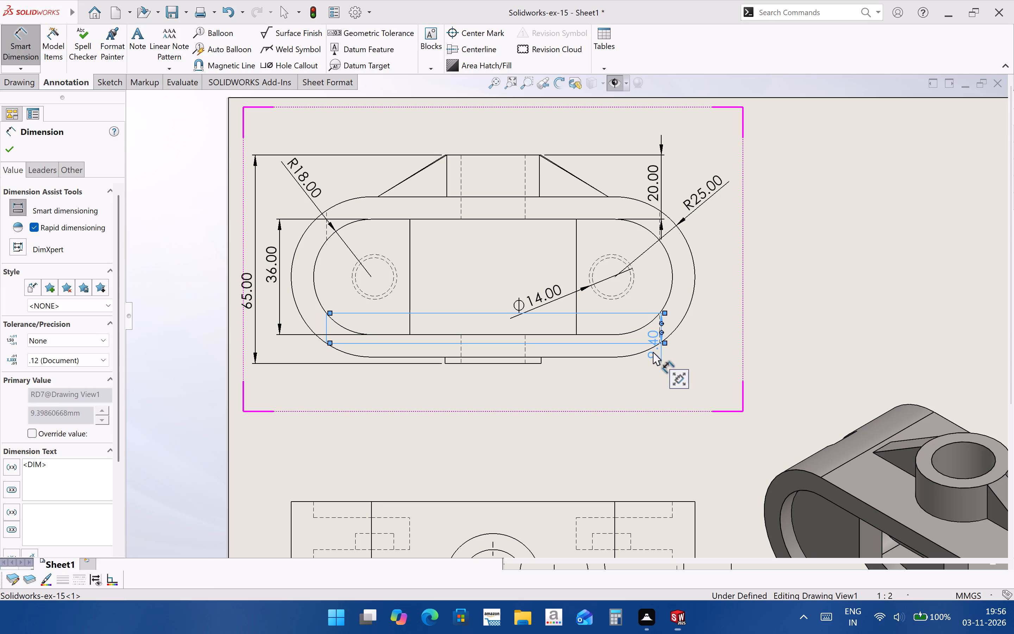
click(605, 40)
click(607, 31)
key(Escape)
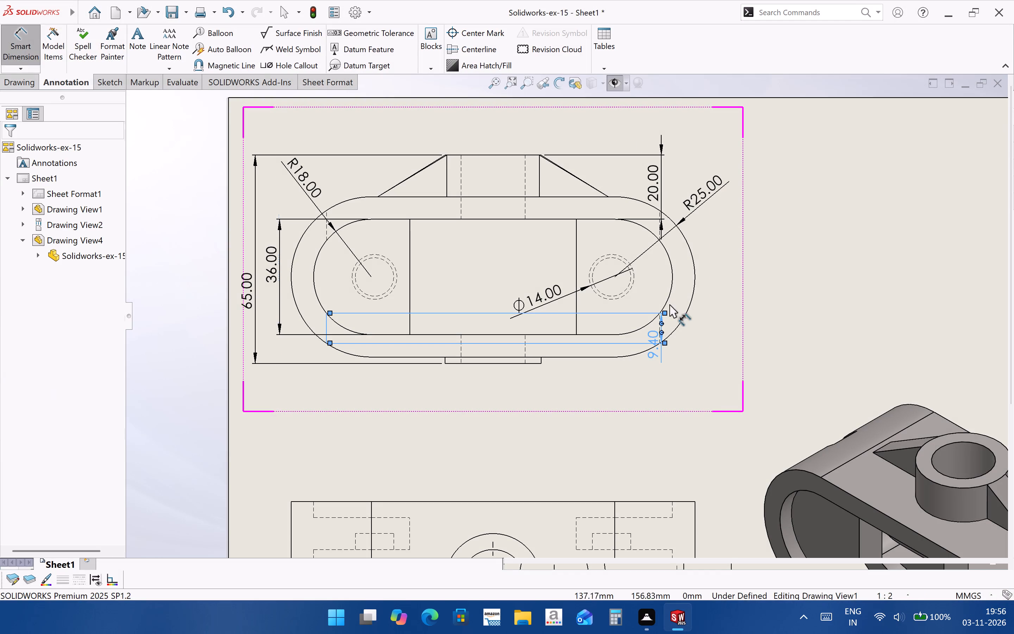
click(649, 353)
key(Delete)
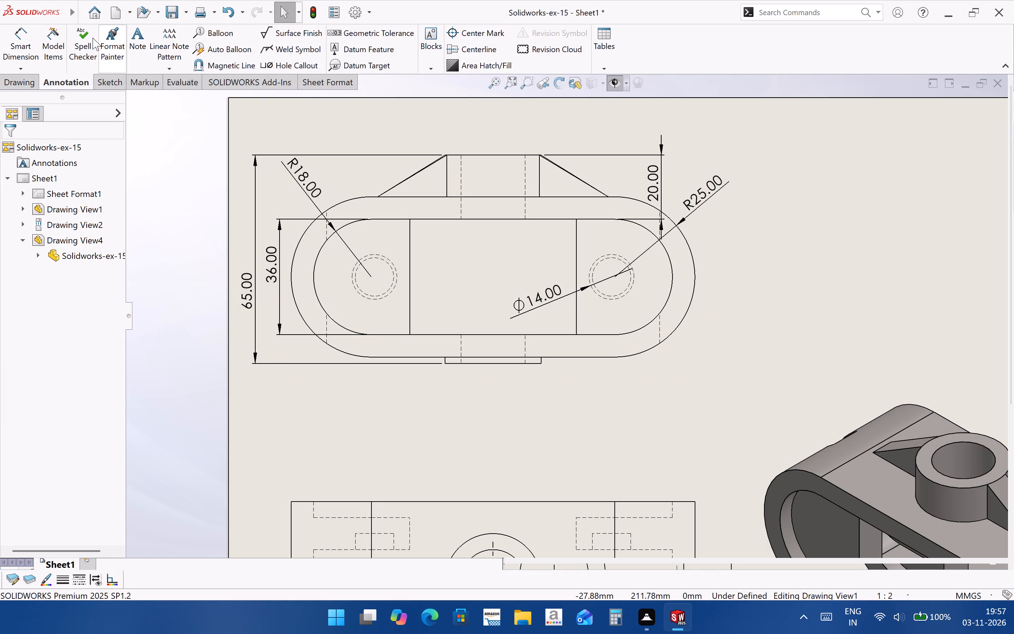
Dimension the distance between the front view's lower left and lower right hidden edges, placing the value below the outline.
click(23, 51)
click(328, 339)
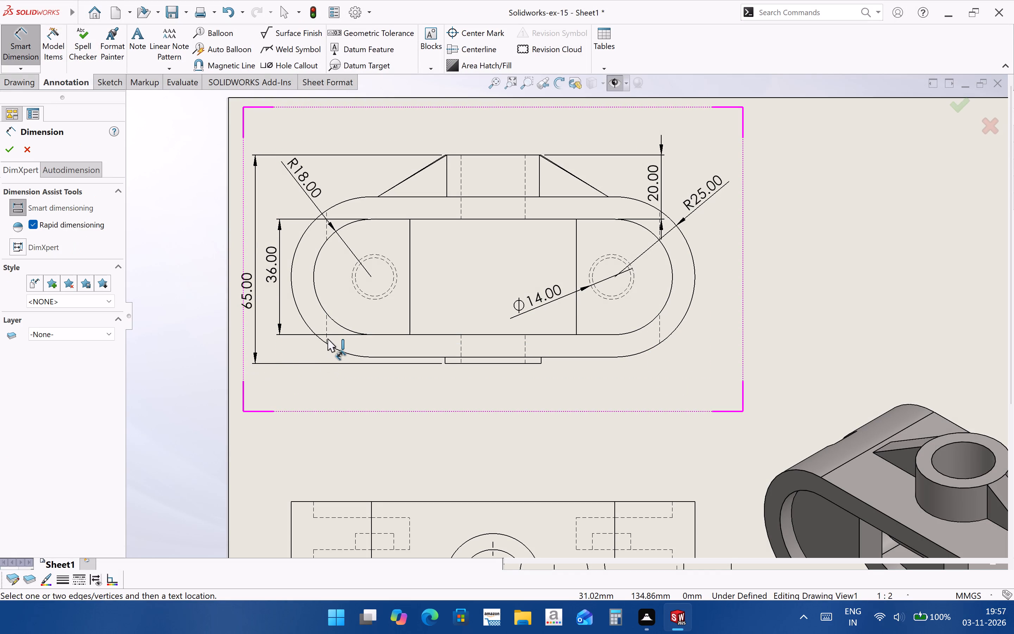
click(326, 338)
scroll(656, 341, down, 2)
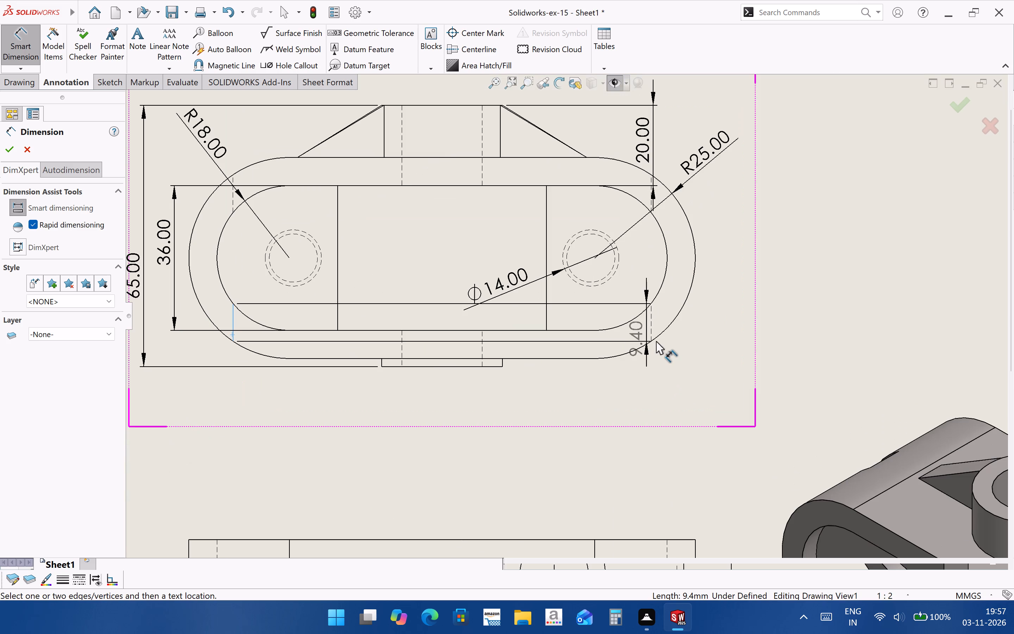
click(650, 328)
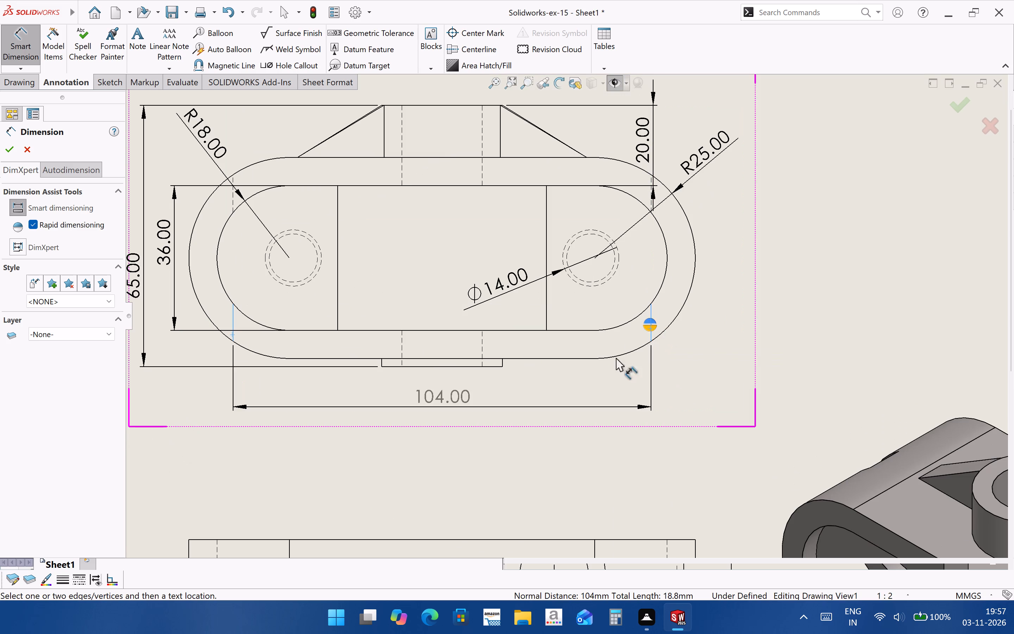
click(417, 404)
click(870, 377)
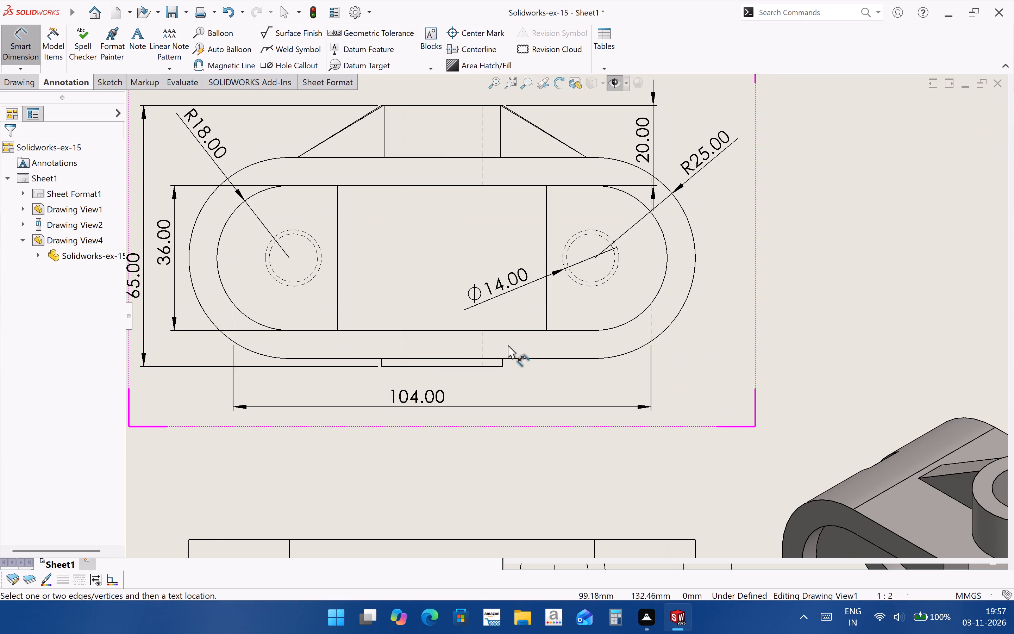
Dimension the height from the front view's slot opening upper edge to the boss's top edge, placing the value above the boss.
scroll(506, 362, up, 3)
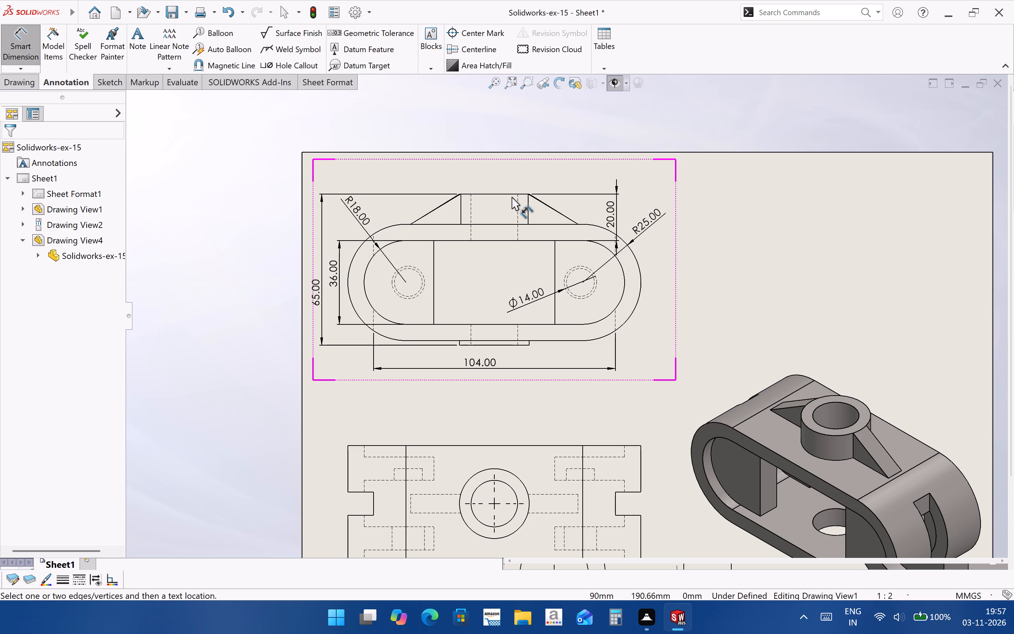
click(501, 194)
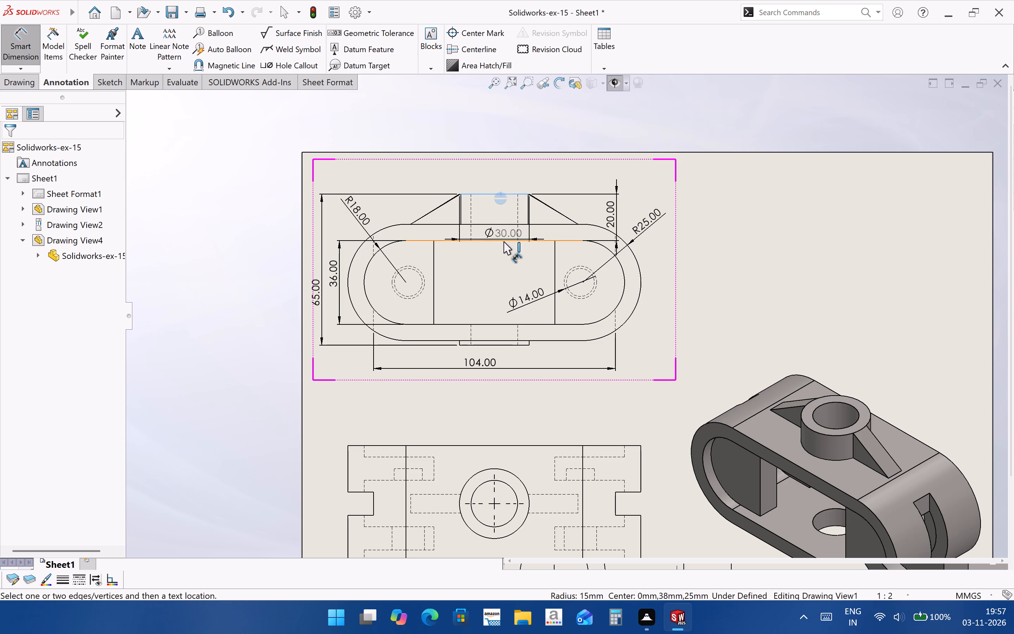
click(503, 241)
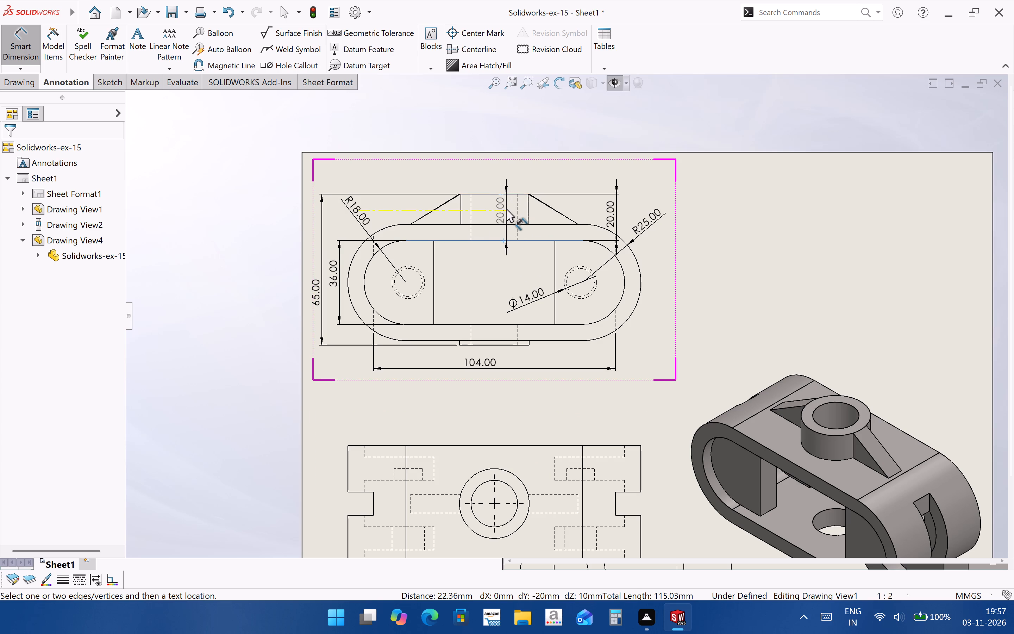
click(506, 174)
click(710, 258)
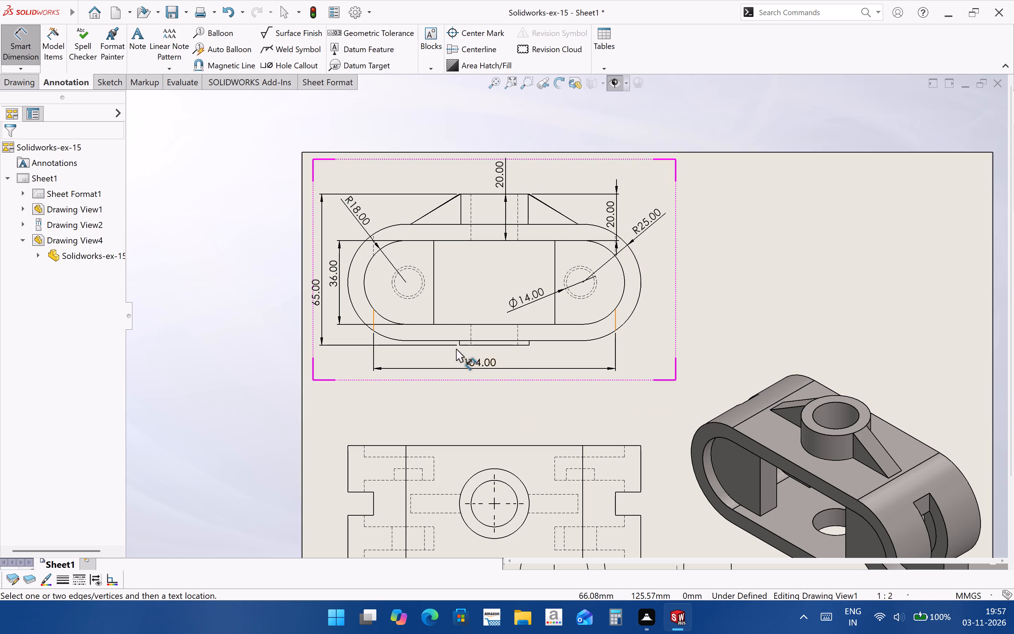
Dimension the distance between the two vertical wall edges inside the front view's slot, placing the value within the opening.
scroll(456, 349, up, 1)
scroll(487, 261, down, 2)
click(456, 284)
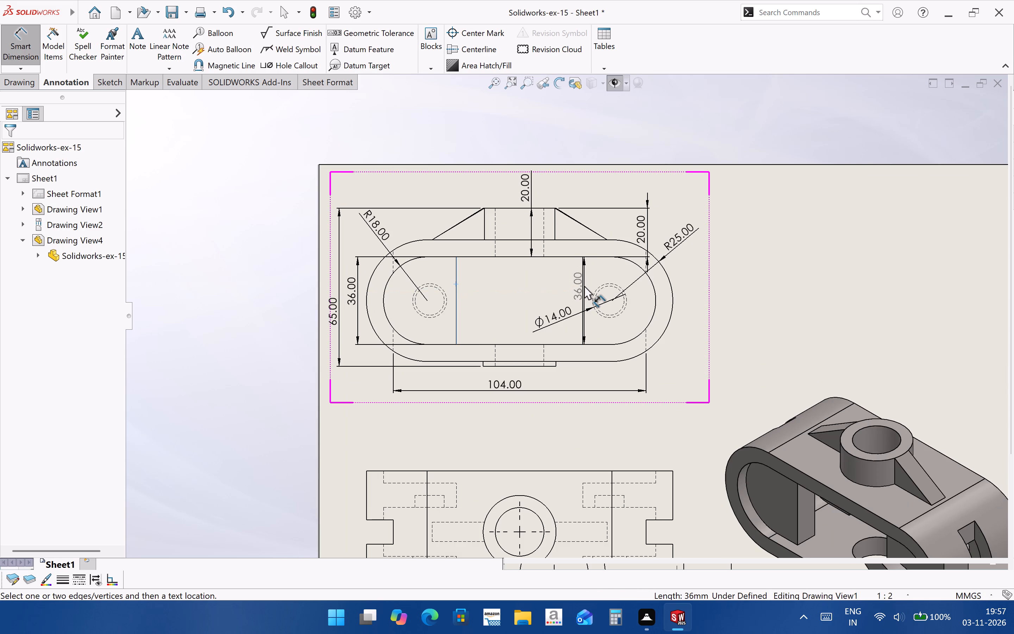
click(583, 286)
click(531, 284)
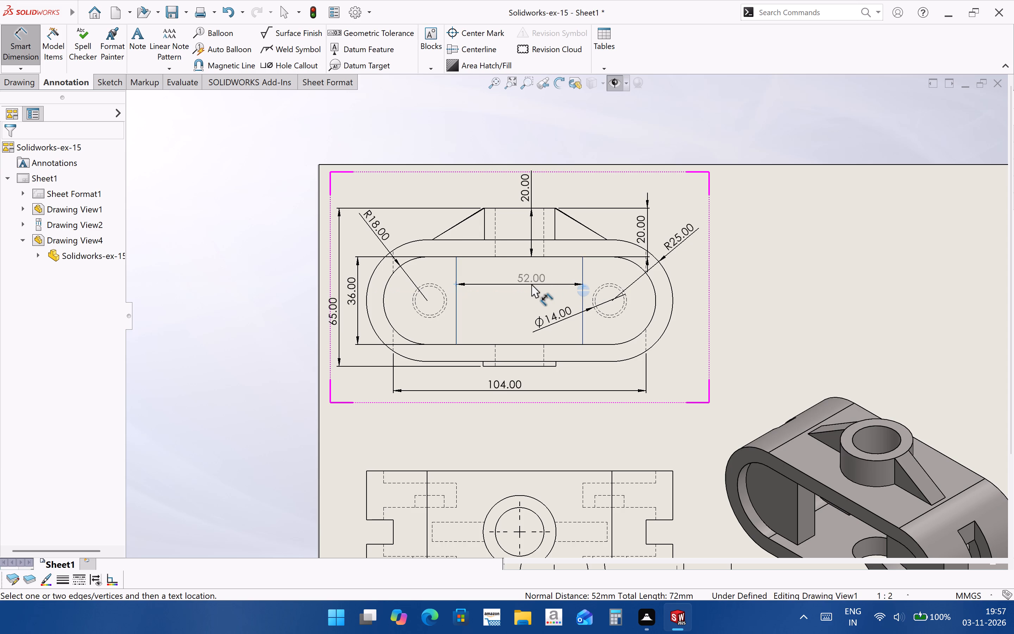
click(830, 311)
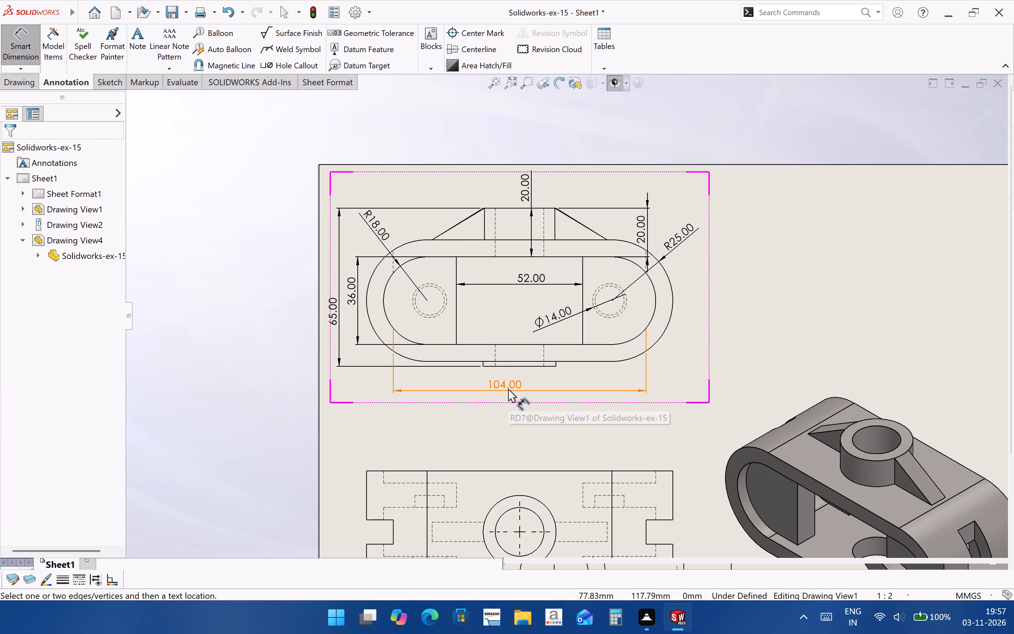
Switch to the part model and check the spacing between the inner end walls' facing surfaces.
key(Tab)
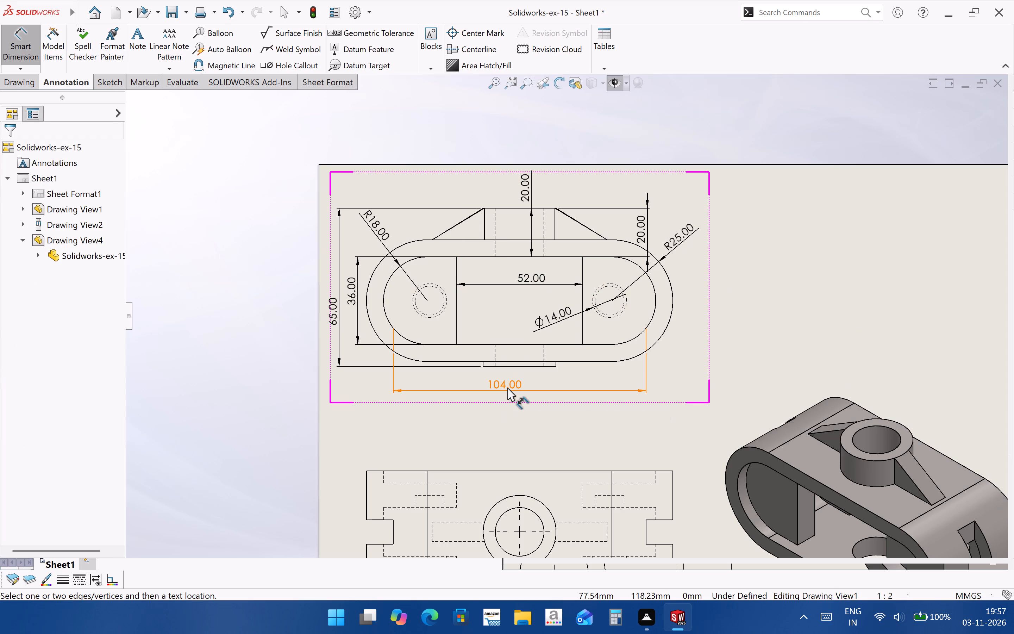
key(ctrl+Tab)
middle_drag(492, 376, 452, 341)
click(458, 337)
click(471, 342)
middle_drag(536, 391, 567, 402)
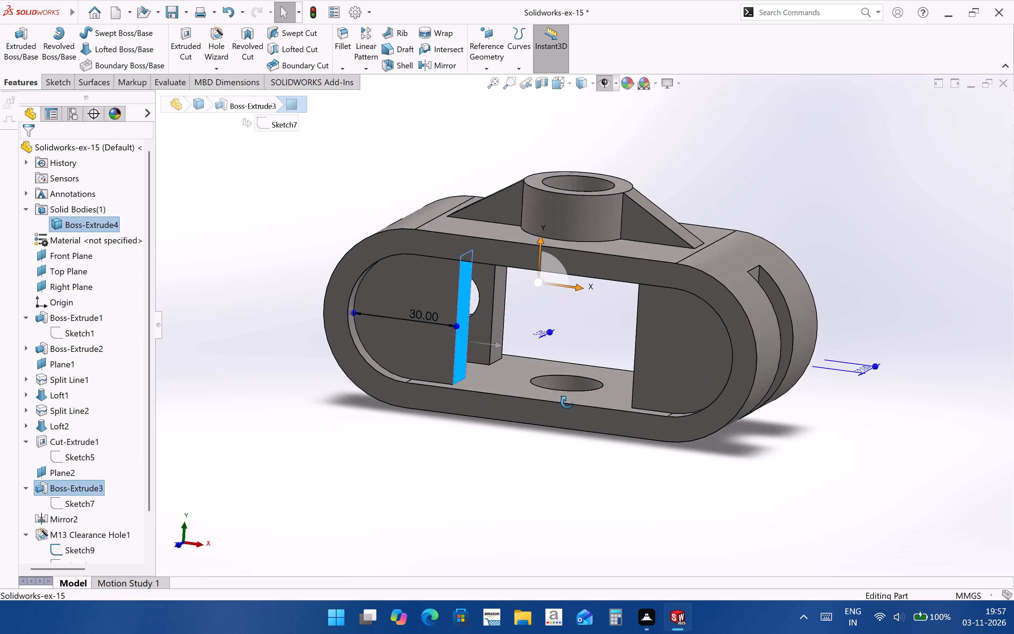
middle_drag(567, 402, 618, 417)
ctrl+click(666, 378)
click(853, 493)
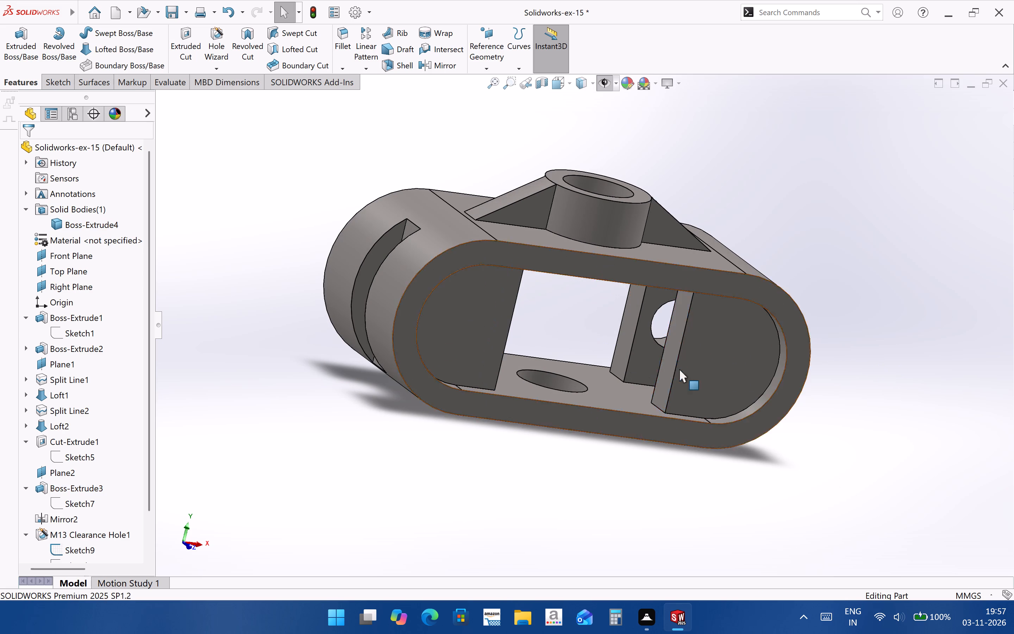
click(627, 330)
middle_drag(620, 363, 543, 343)
ctrl+click(530, 330)
click(596, 524)
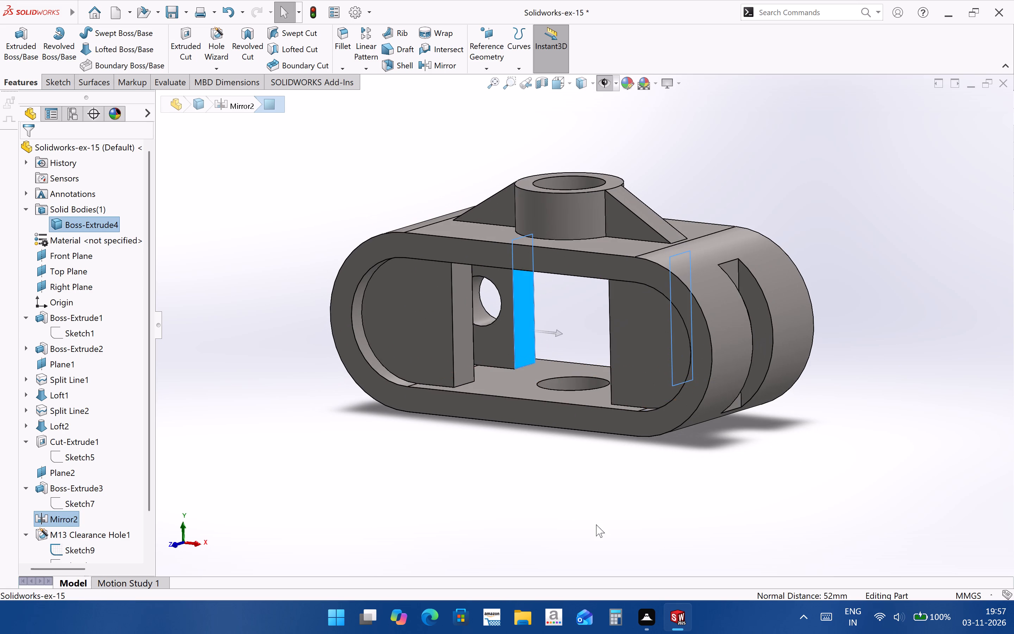
Examine the inner end walls from both sides and identify the features that form them.
middle_drag(470, 394, 254, 281)
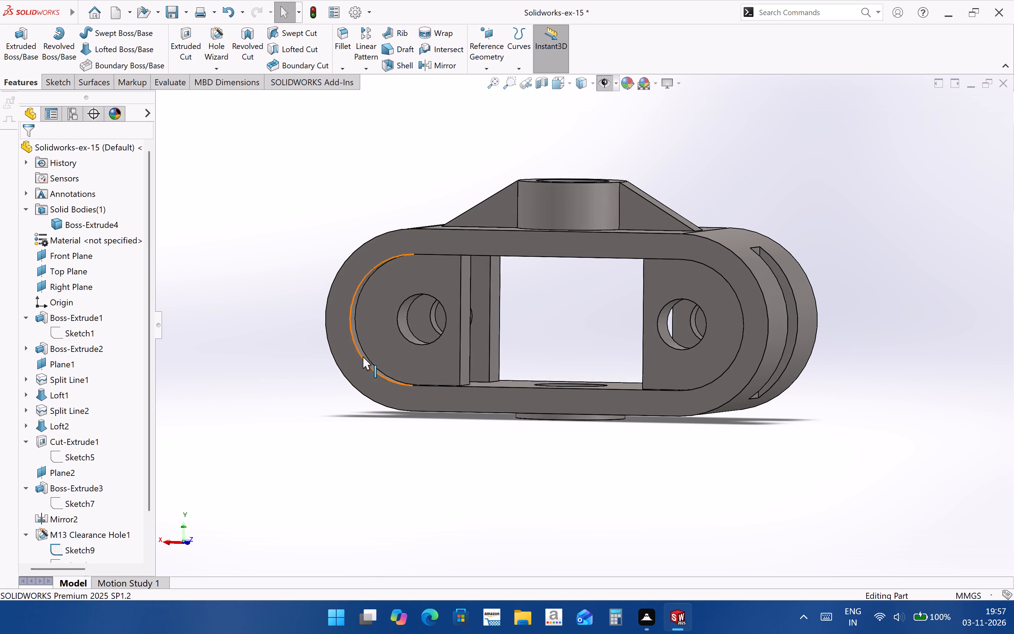
click(385, 350)
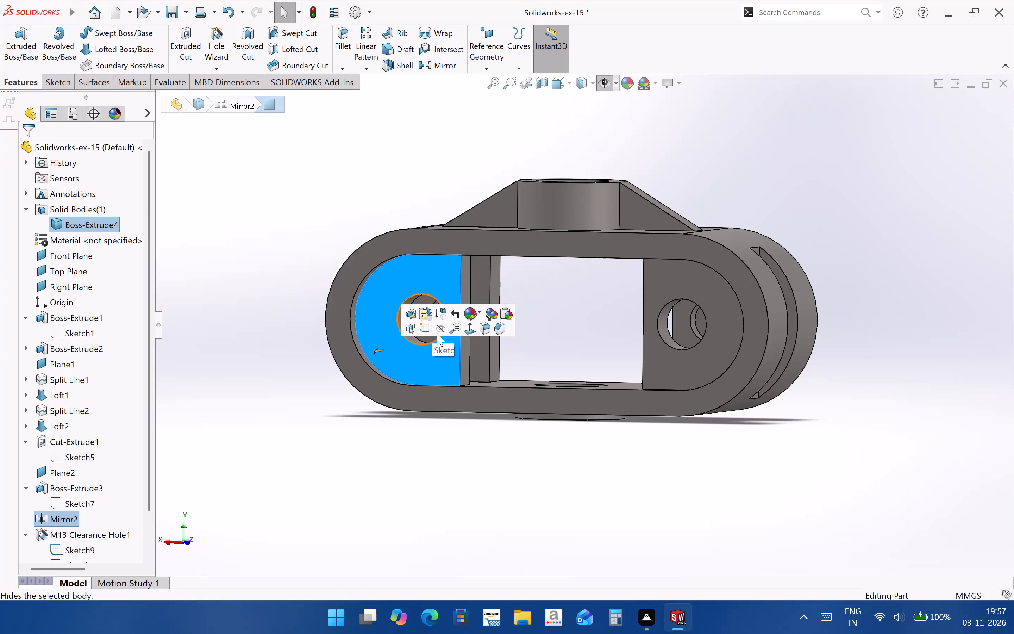
click(410, 546)
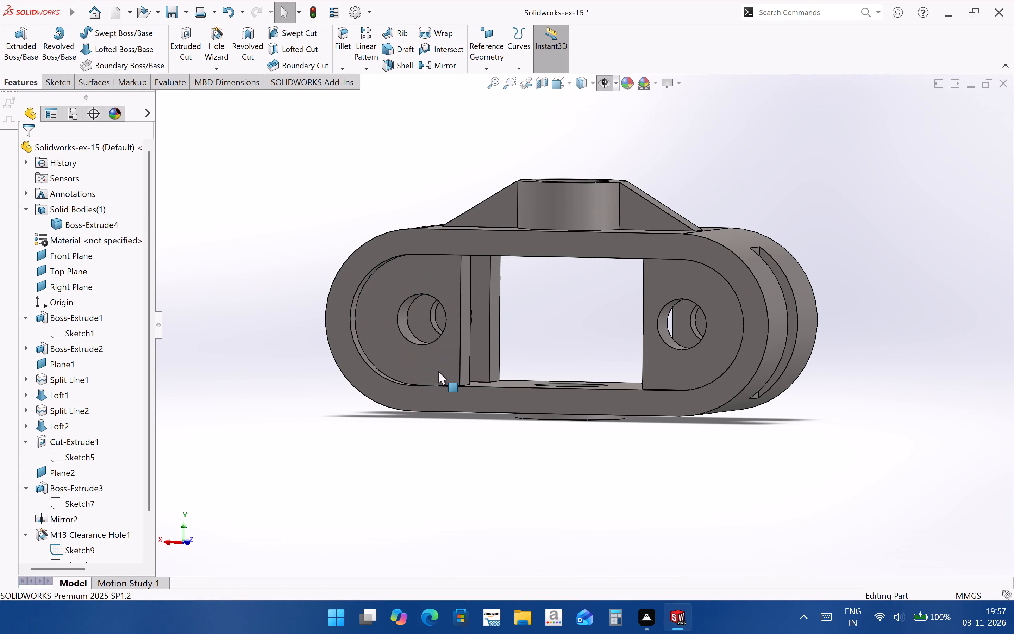
click(438, 359)
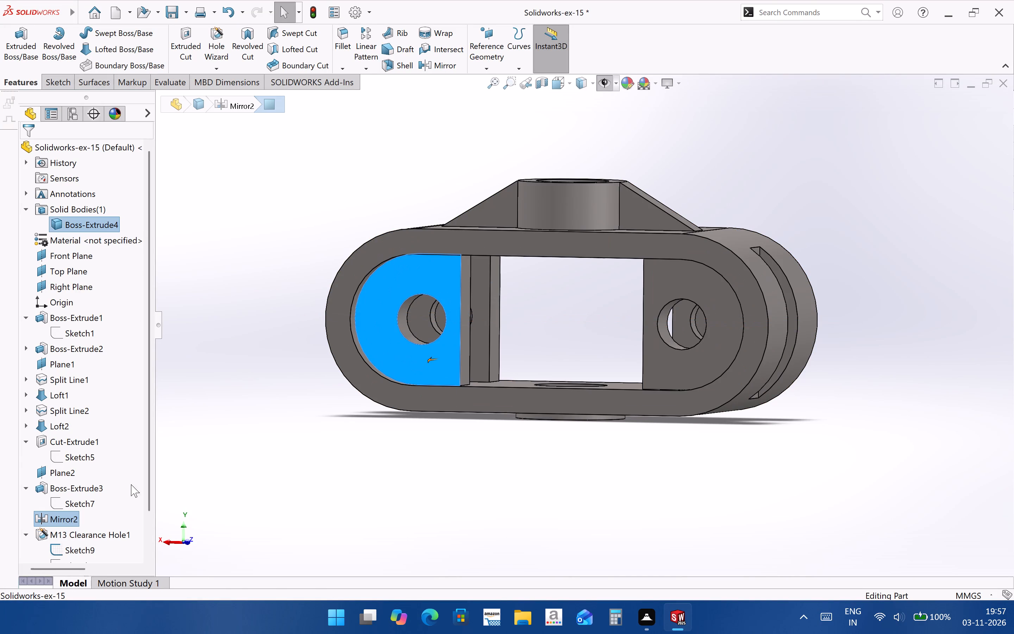
click(668, 370)
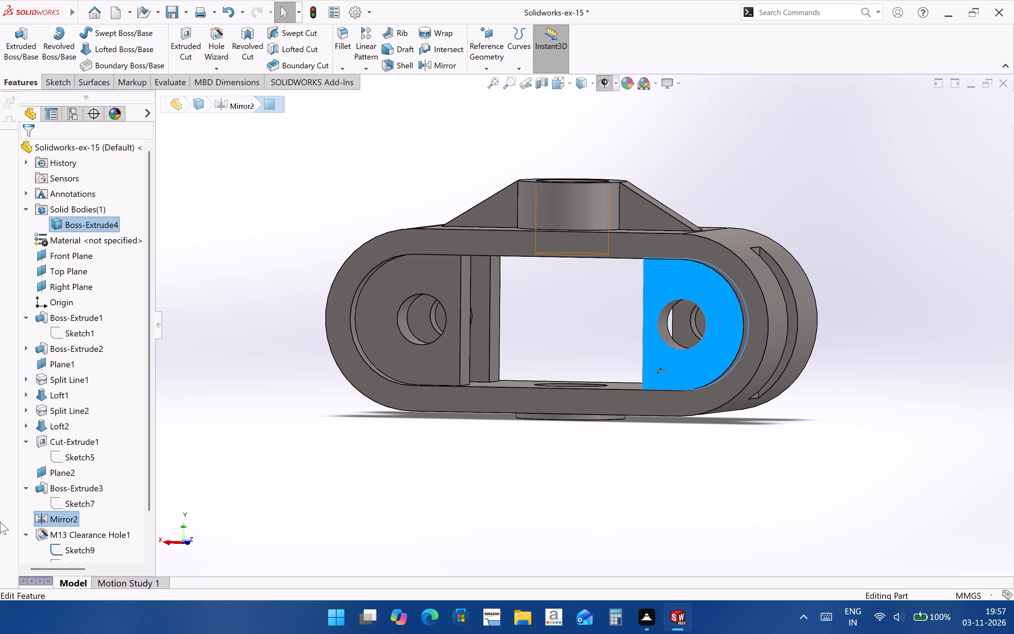
click(26, 205)
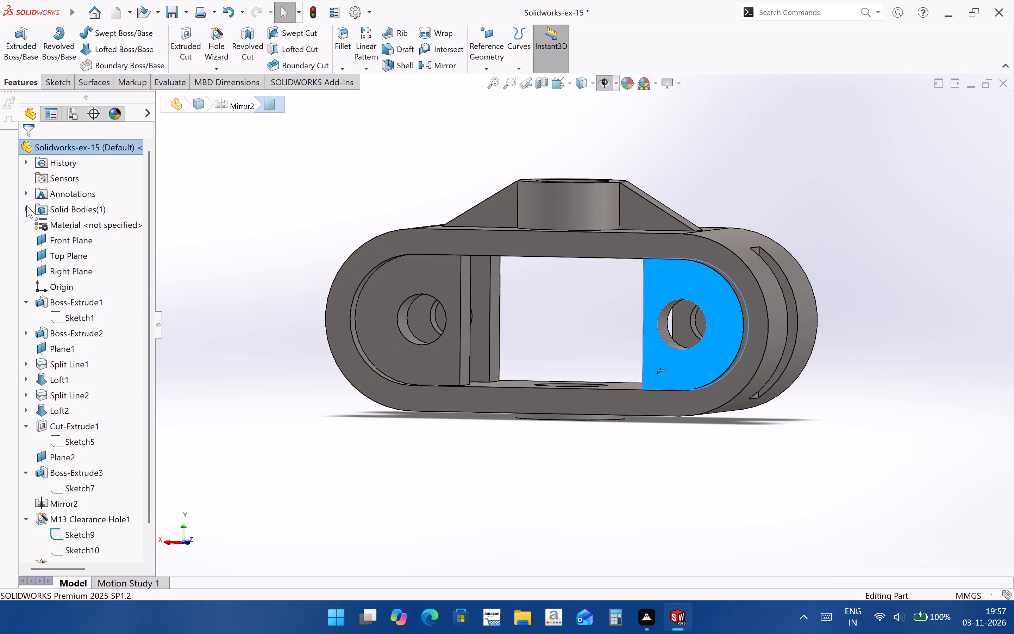
click(69, 470)
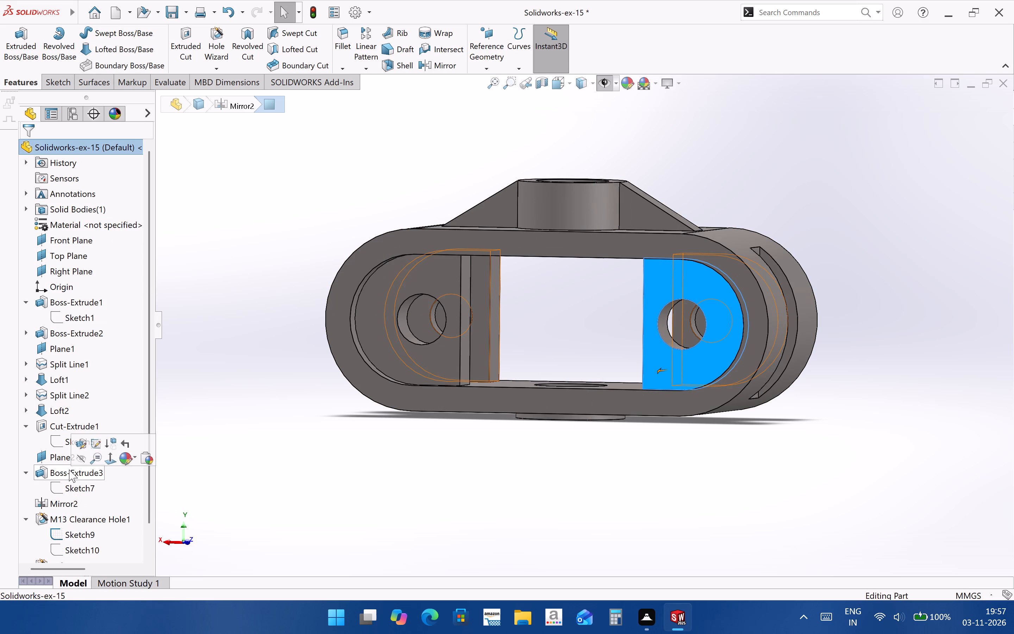
middle_drag(630, 399, 388, 397)
click(413, 339)
click(441, 485)
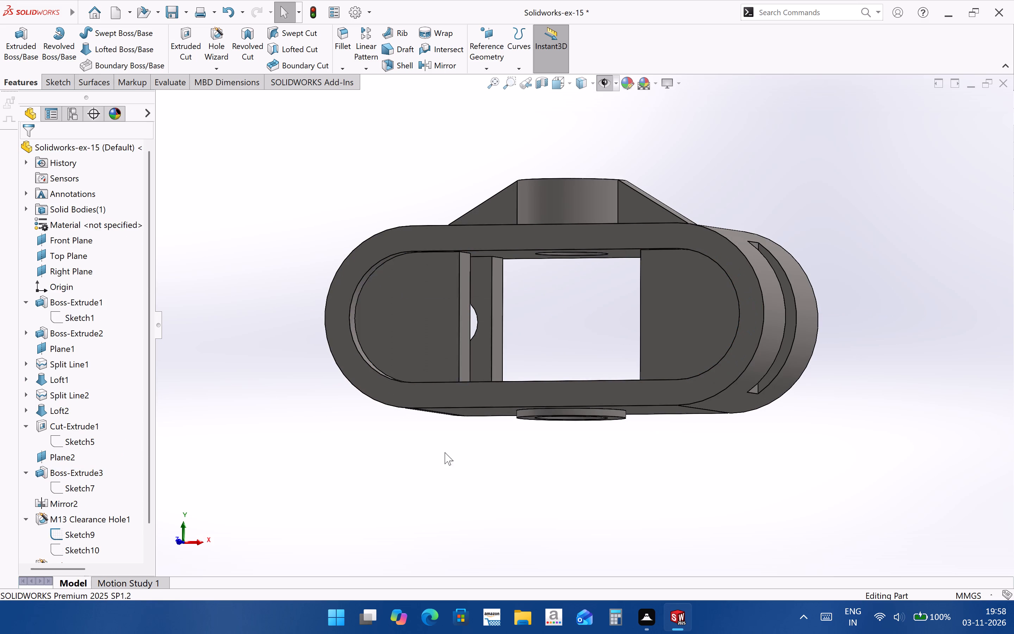
middle_drag(548, 447, 564, 501)
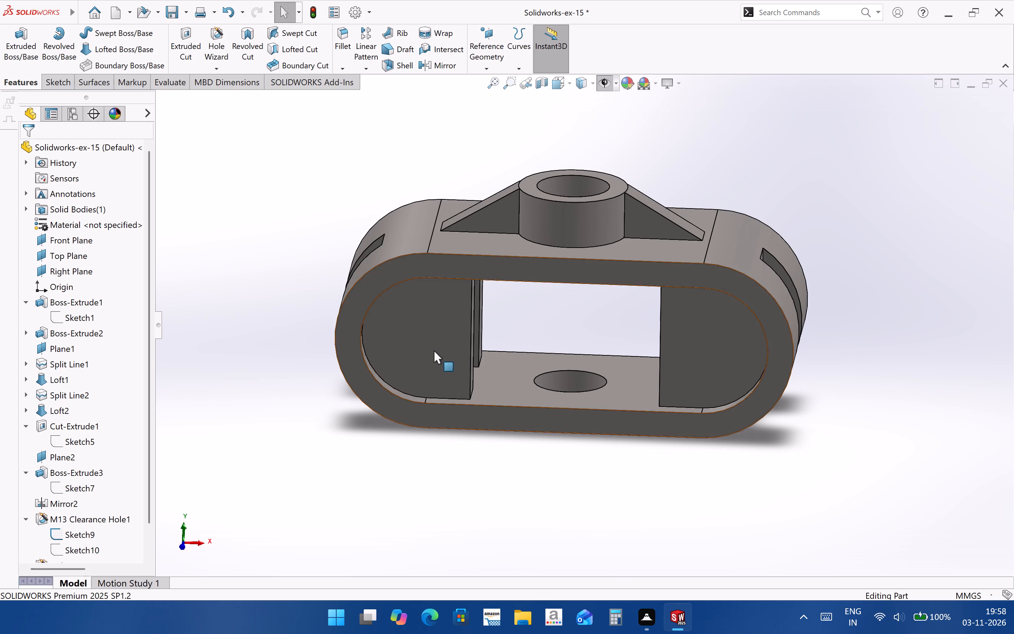
Edit the front inner end wall's sketch, setting its horizontal width dimension to 32 mm, and exit the sketch.
click(434, 350)
click(476, 313)
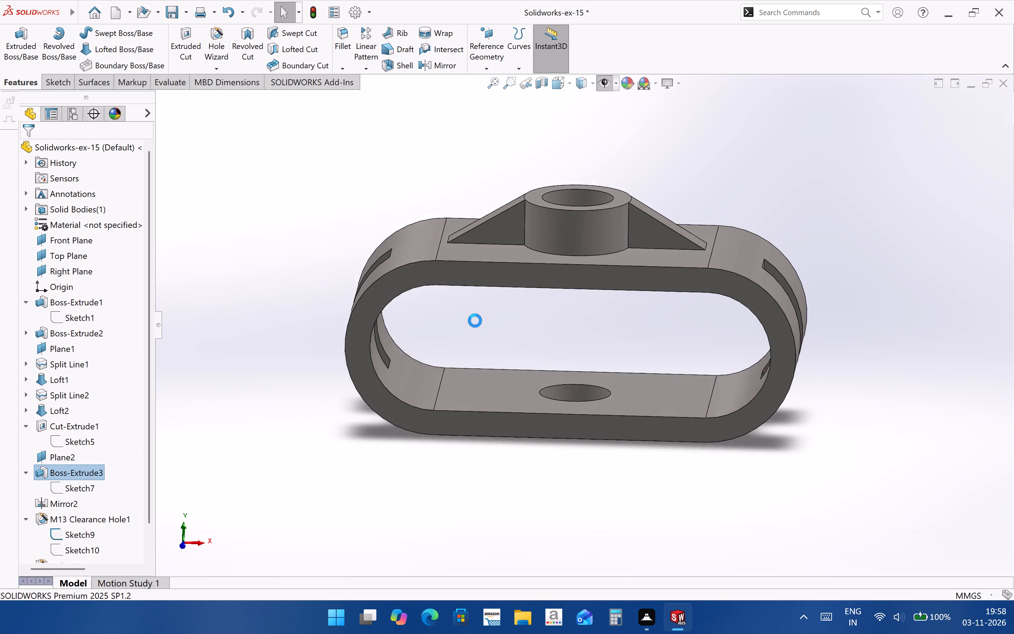
scroll(509, 375, down, 2)
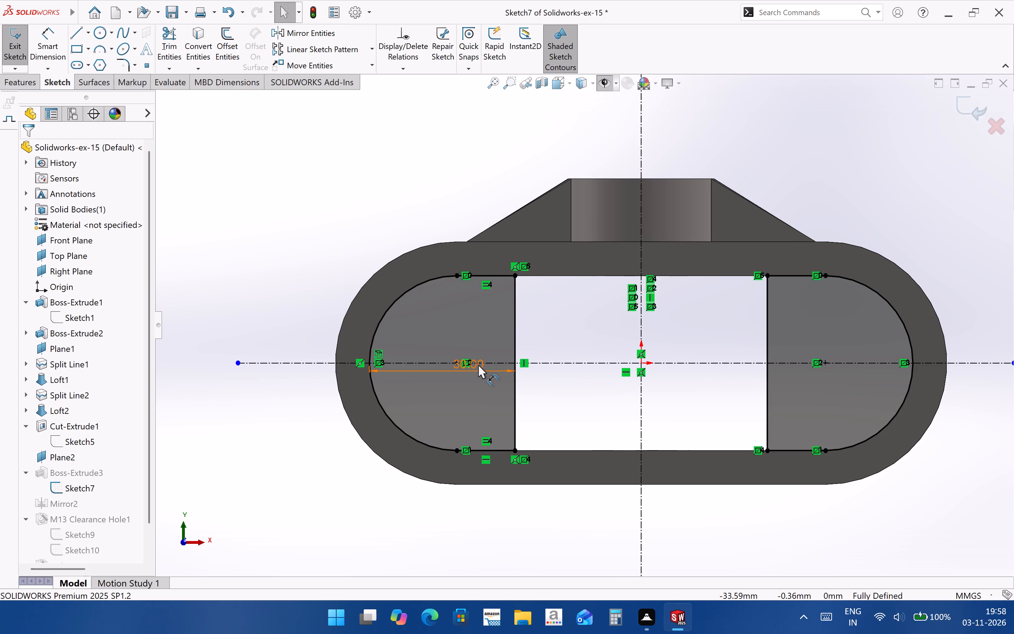
double_click(478, 365)
click(471, 379)
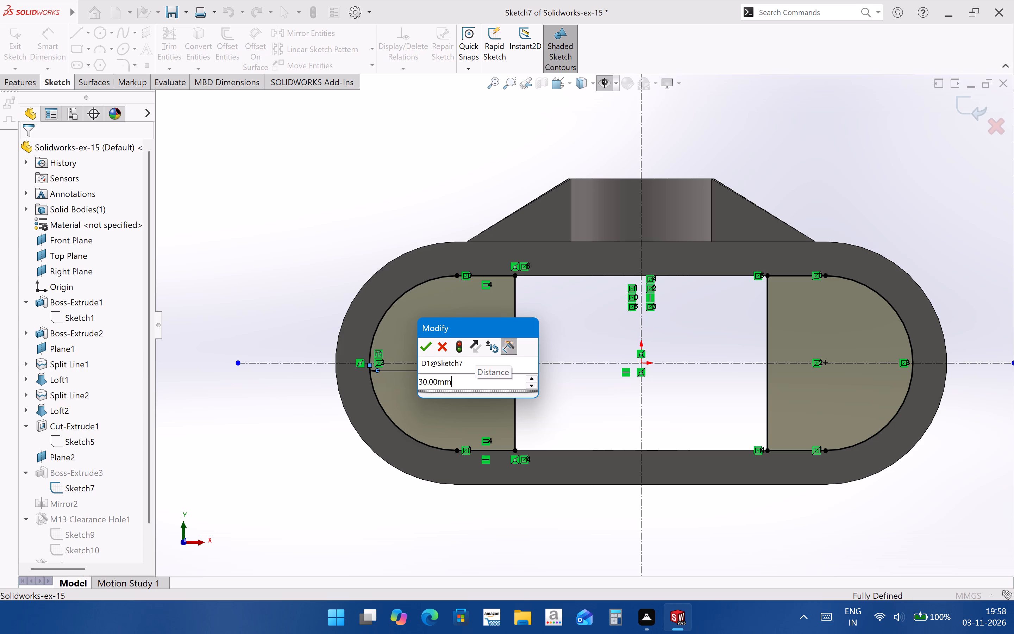
key(2)
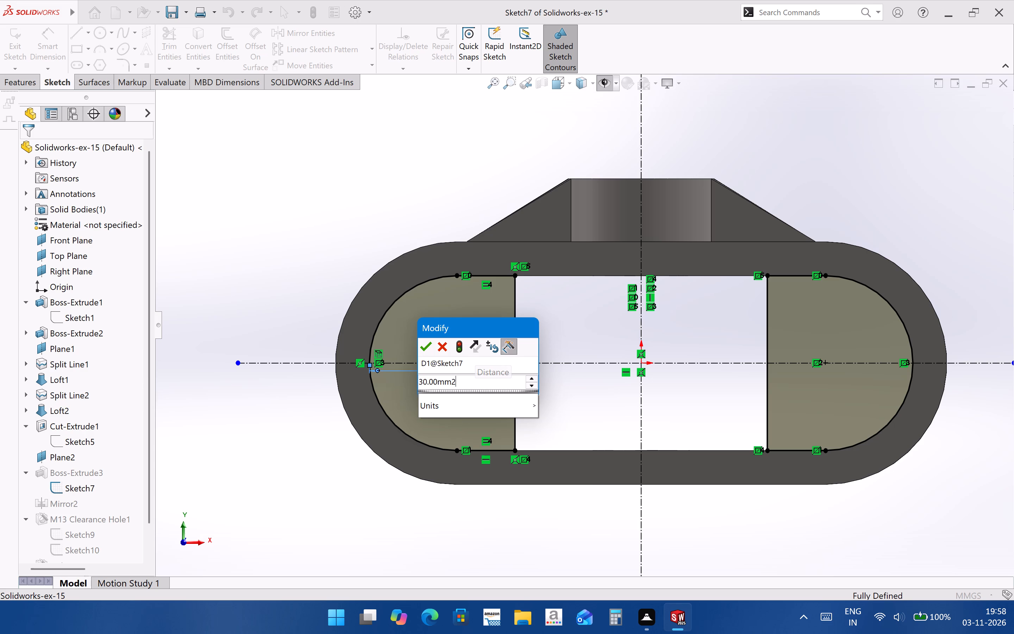
key(BackSpace)
text(+2)
key(Return)
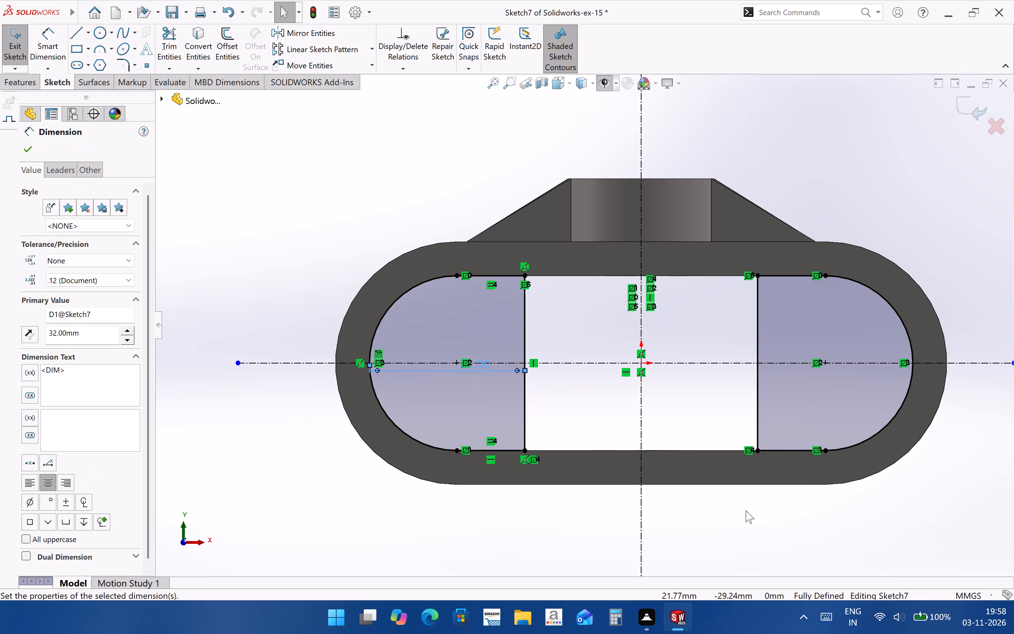
click(978, 112)
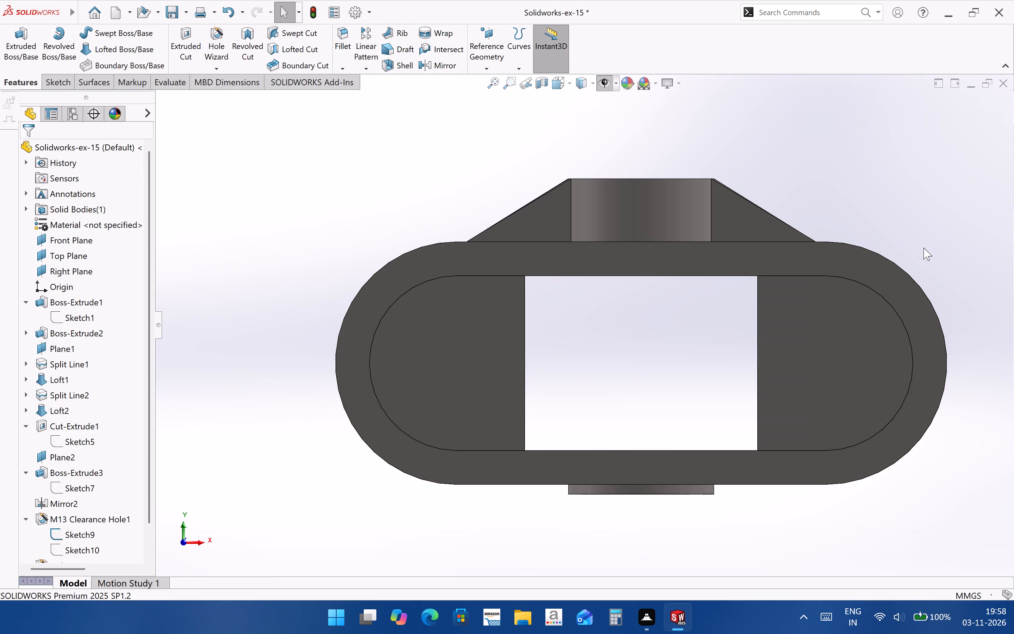
Return to the drawing, rebuild it, and check the front view's updated opening dimension.
key(ctrl+Tab)
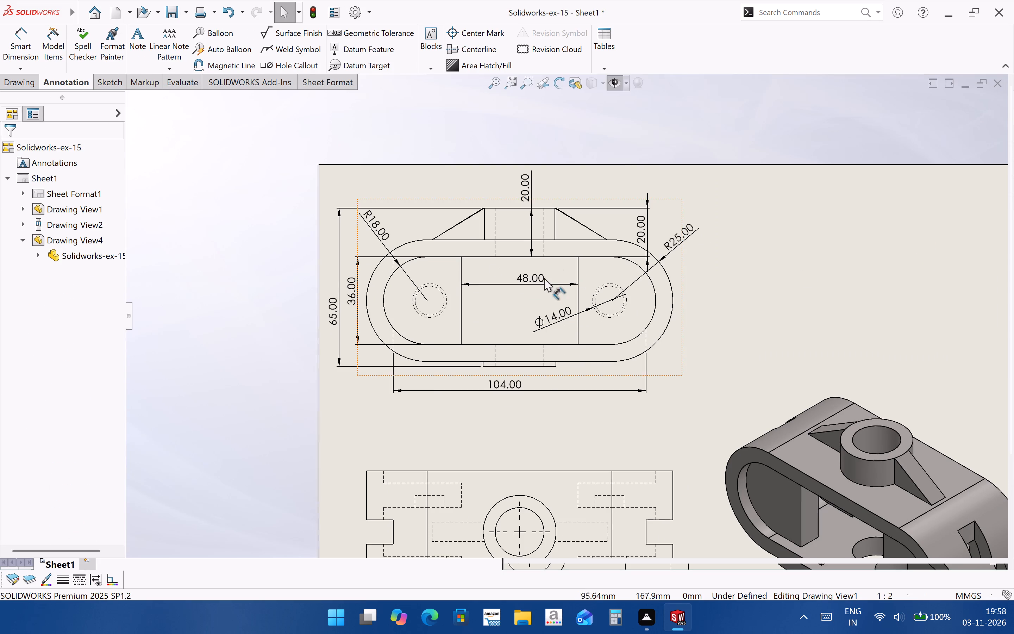
scroll(437, 397, up, 2)
scroll(512, 361, down, 1)
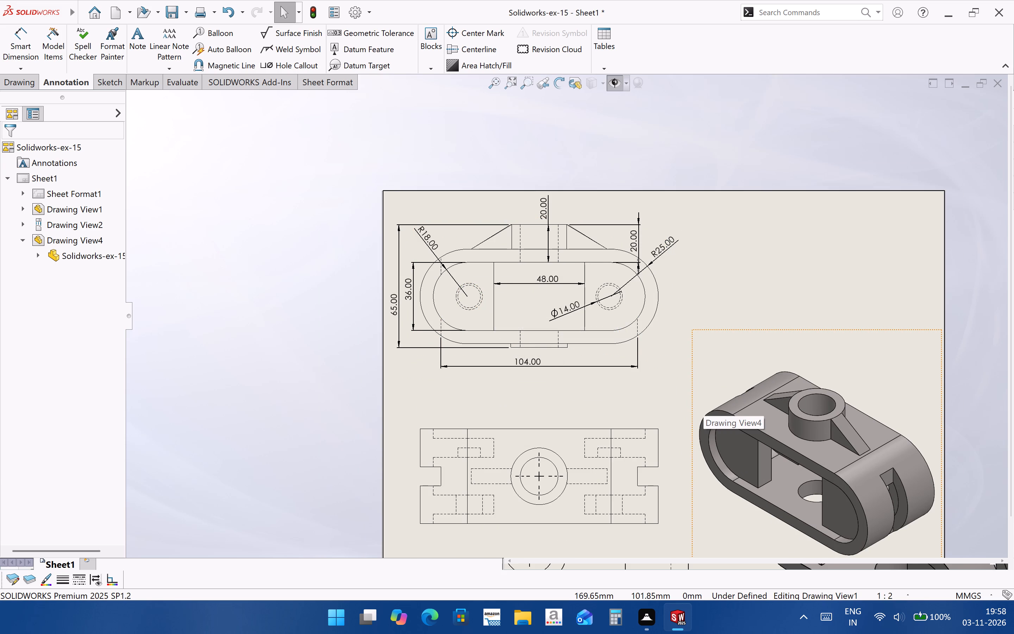
click(319, 14)
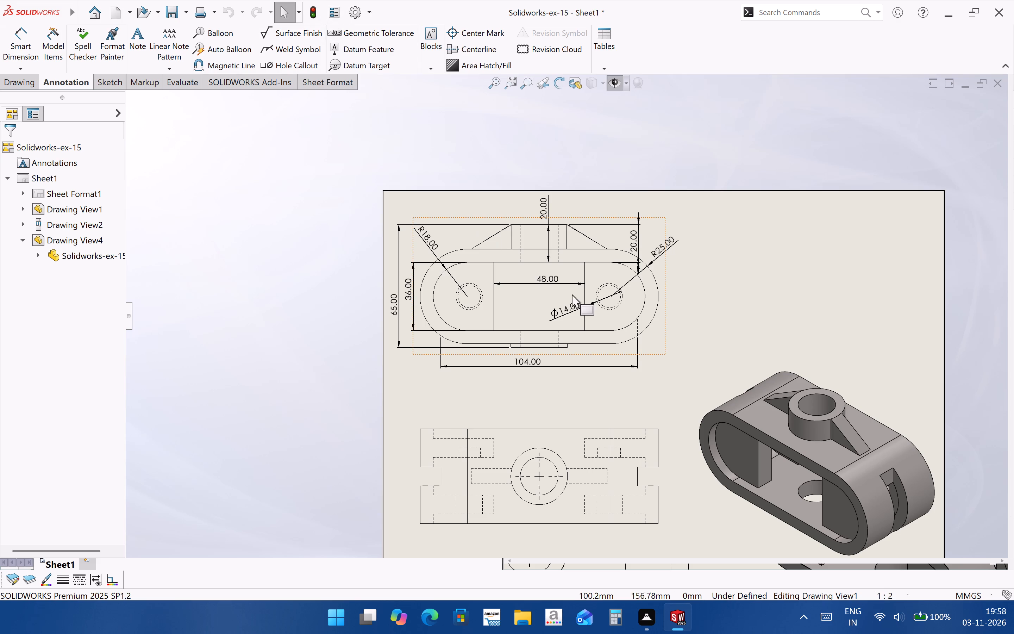
scroll(597, 367, down, 2)
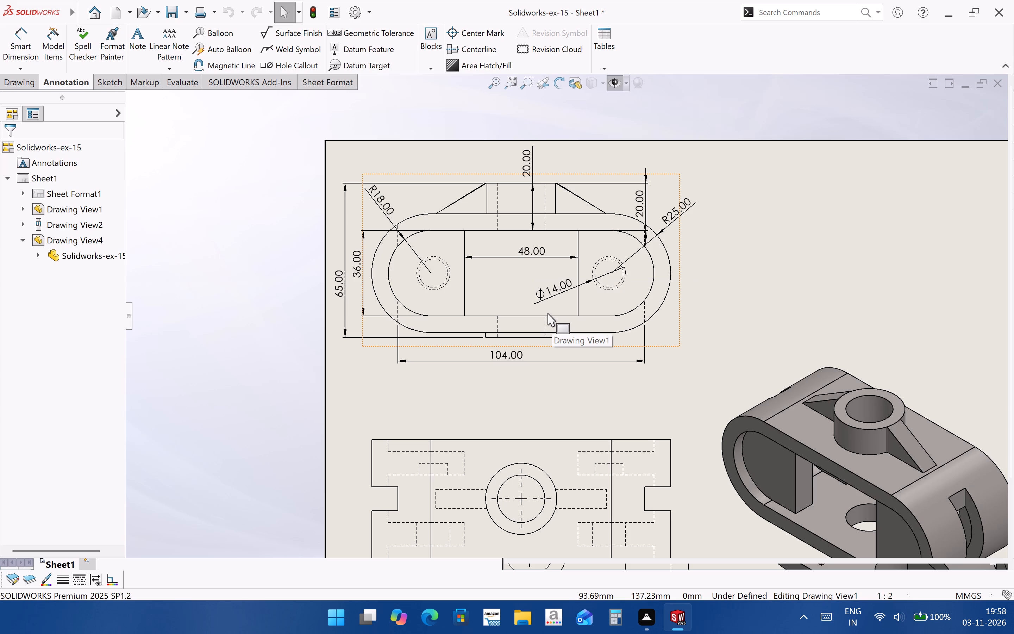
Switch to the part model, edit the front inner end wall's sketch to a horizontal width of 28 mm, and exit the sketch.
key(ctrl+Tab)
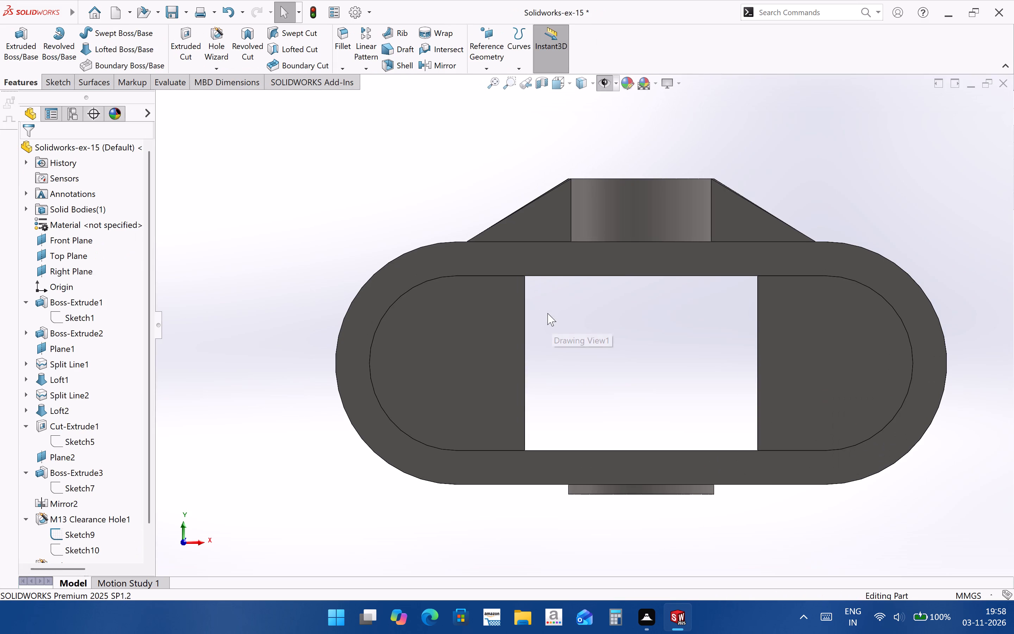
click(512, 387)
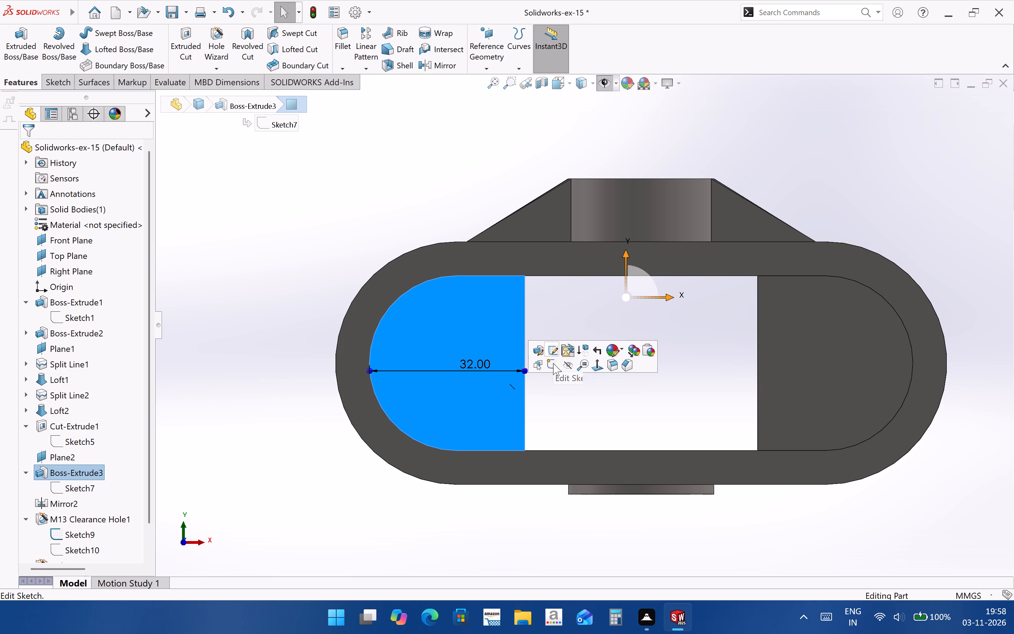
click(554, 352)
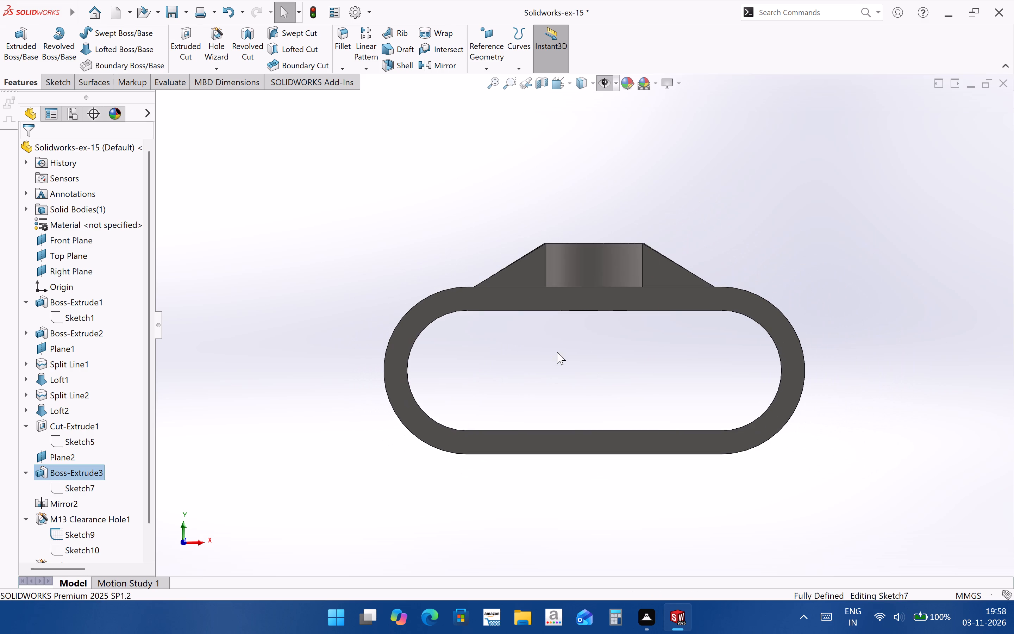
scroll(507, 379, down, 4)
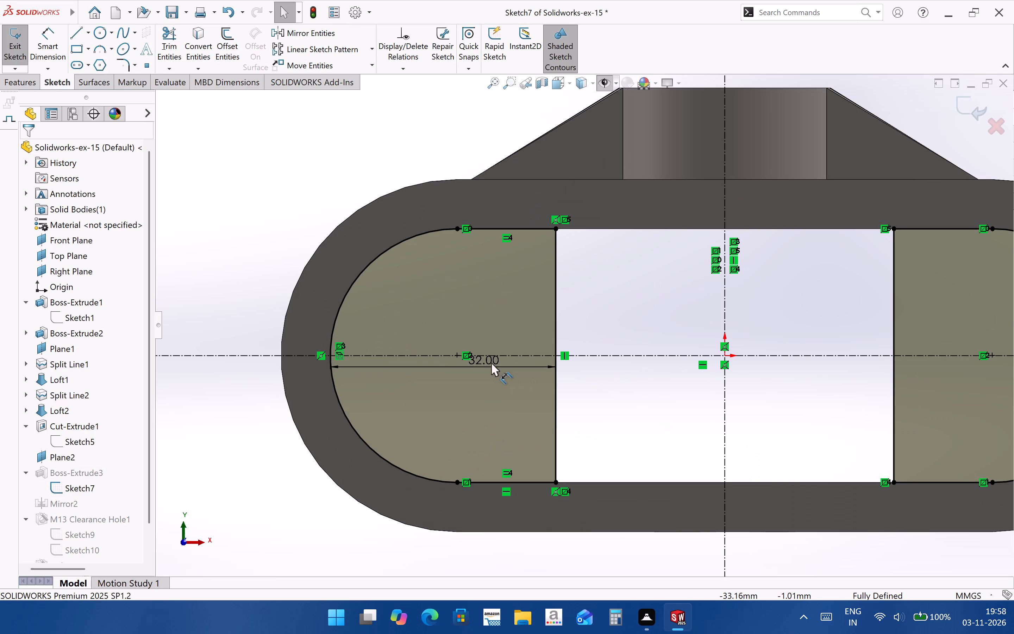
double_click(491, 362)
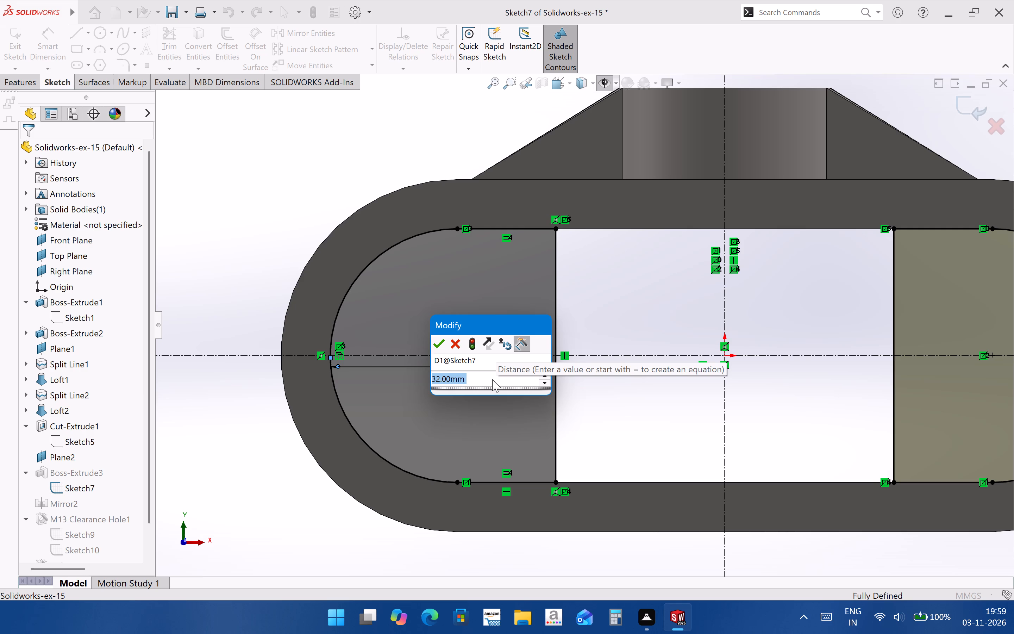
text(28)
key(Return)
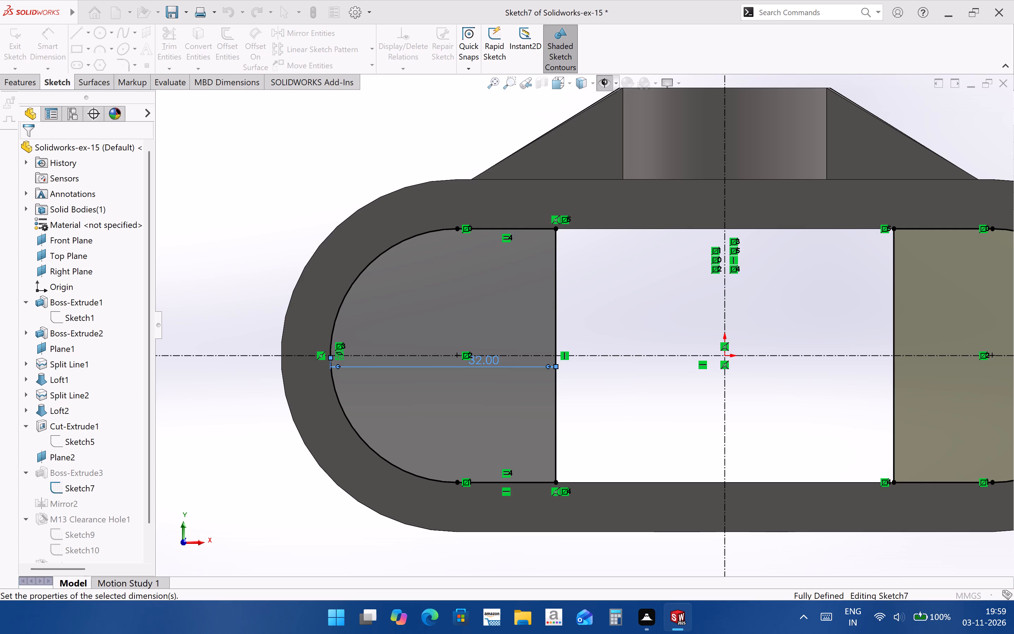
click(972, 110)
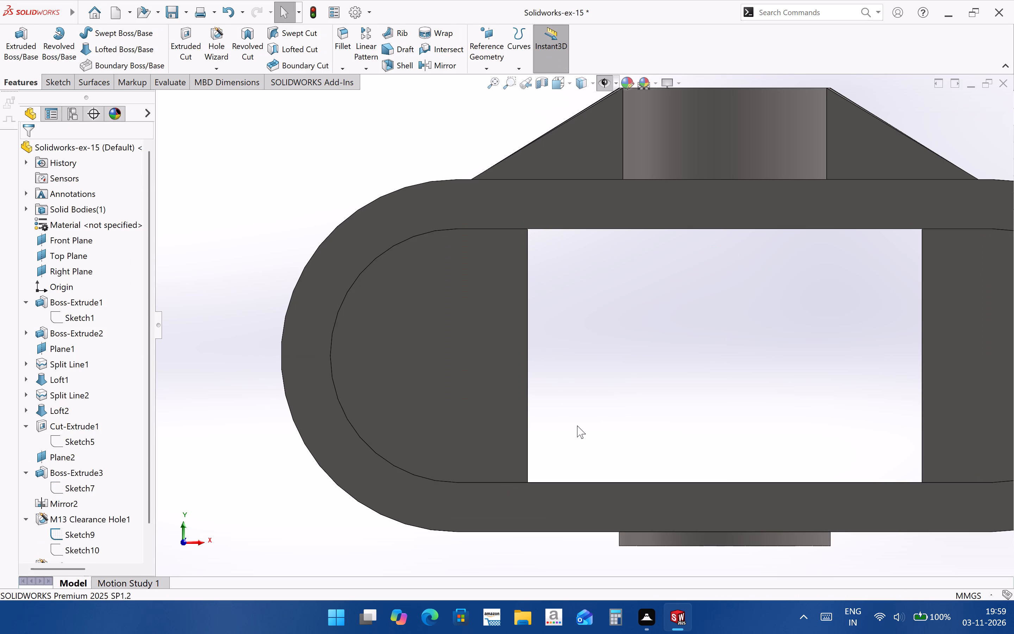
Check the spacing between the inner end walls' facing surfaces in the model, and return to the drawing to review the views.
middle_drag(528, 426, 495, 442)
click(550, 430)
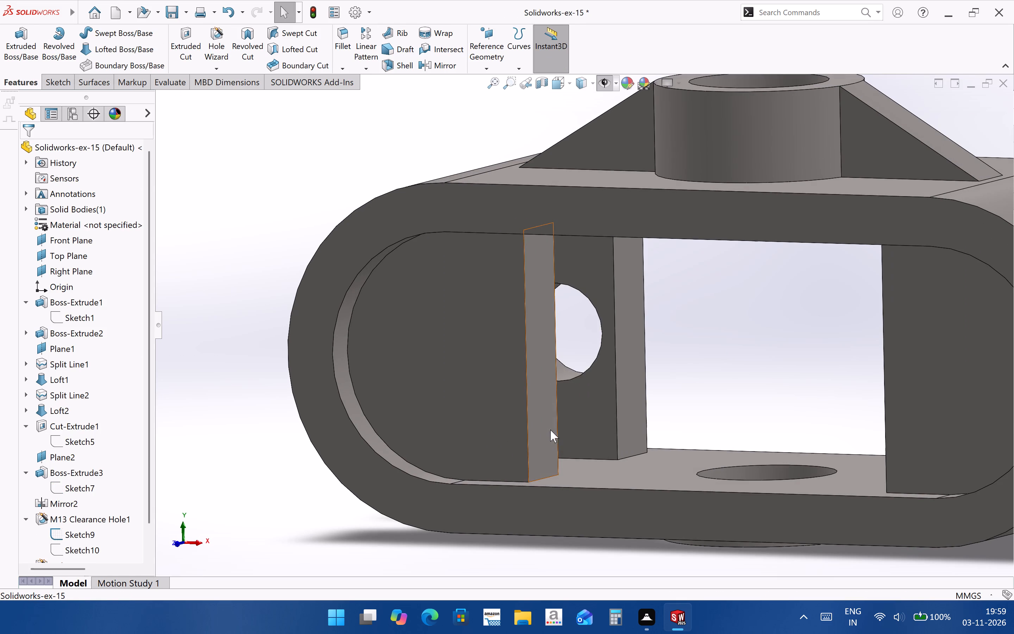
middle_drag(619, 454, 694, 468)
scroll(849, 470, up, 4)
scroll(825, 389, down, 2)
ctrl+click(770, 395)
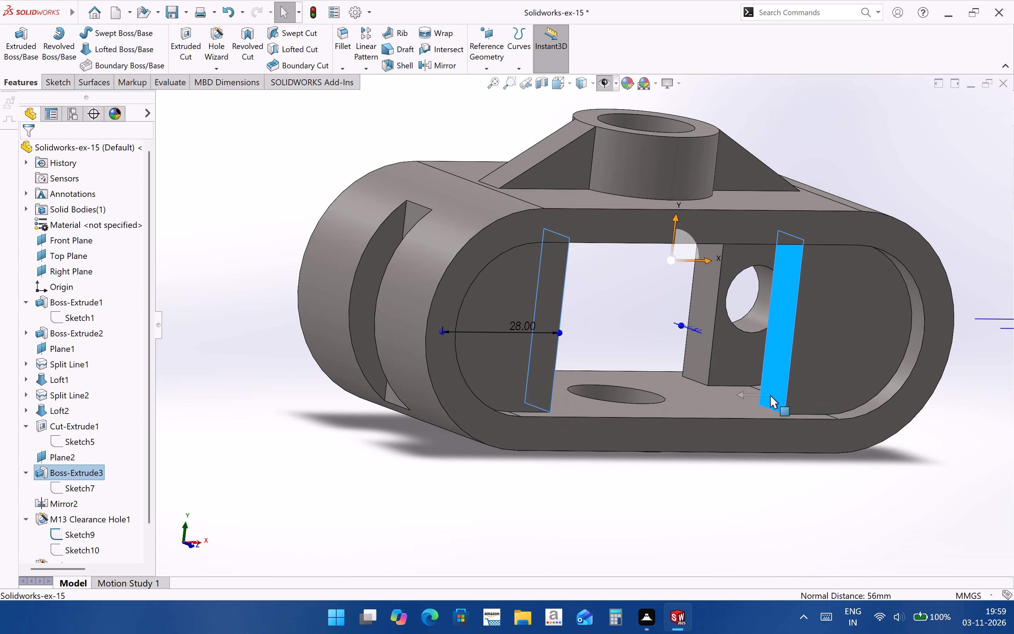
click(768, 512)
key(ctrl+Tab)
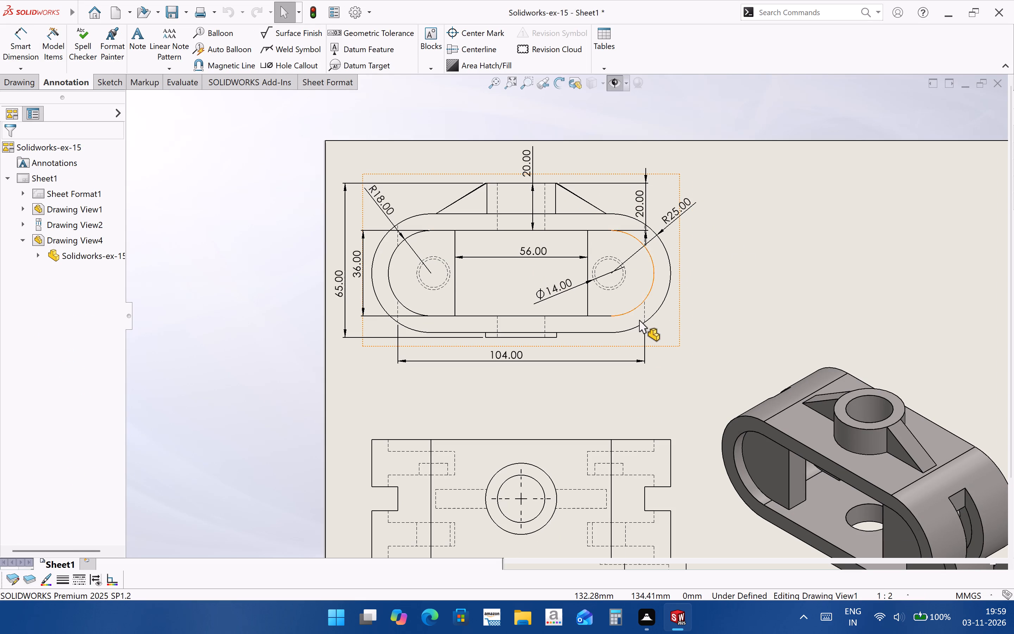
scroll(486, 321, up, 3)
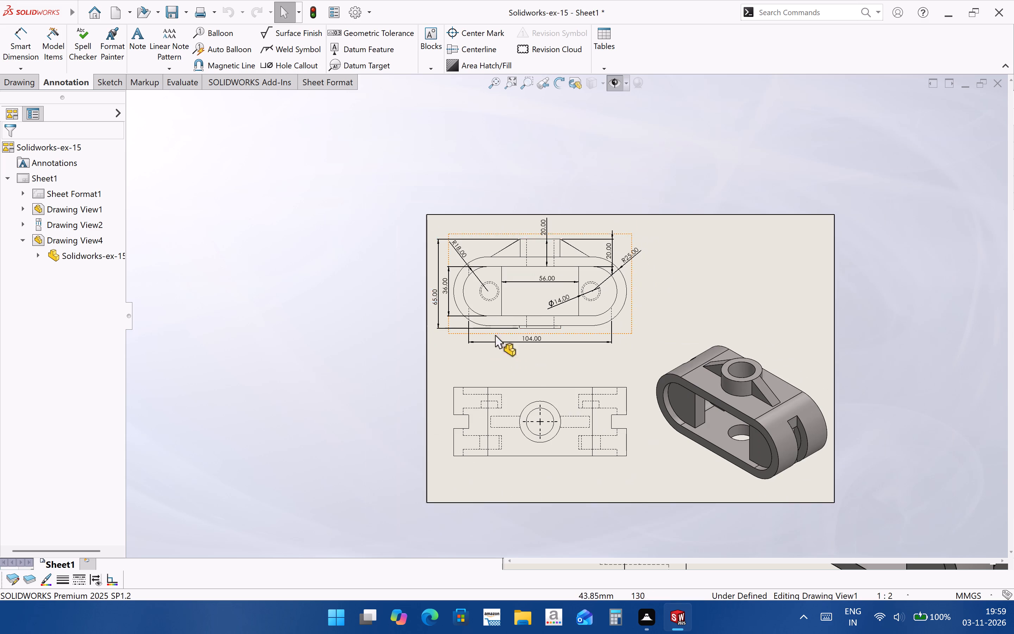
scroll(632, 454, down, 1)
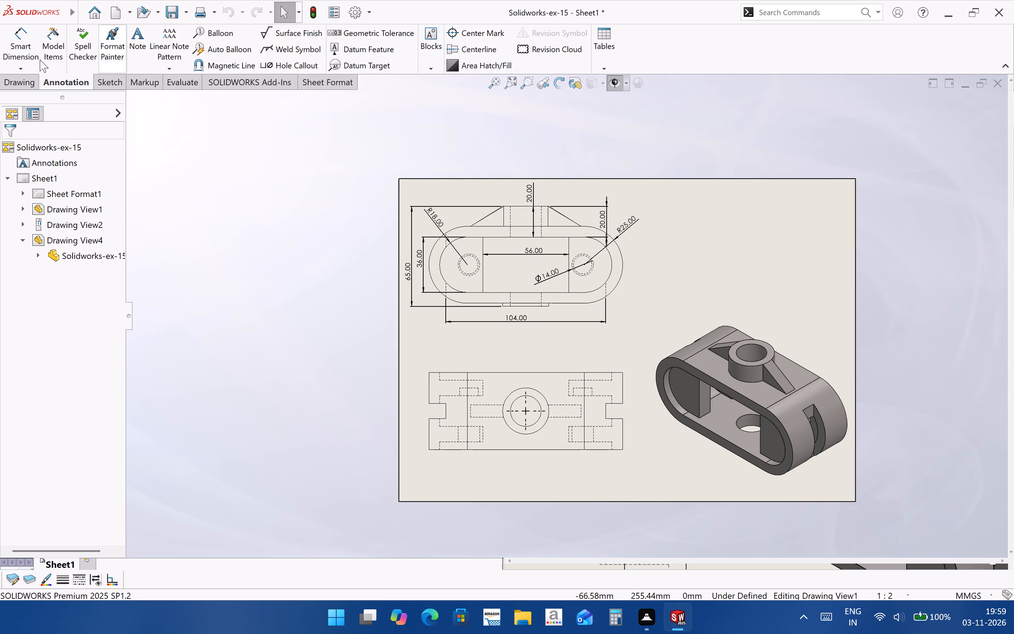
Dimension the top view's overall depth between its two long outer edges, placing the dimension left of the view.
click(22, 54)
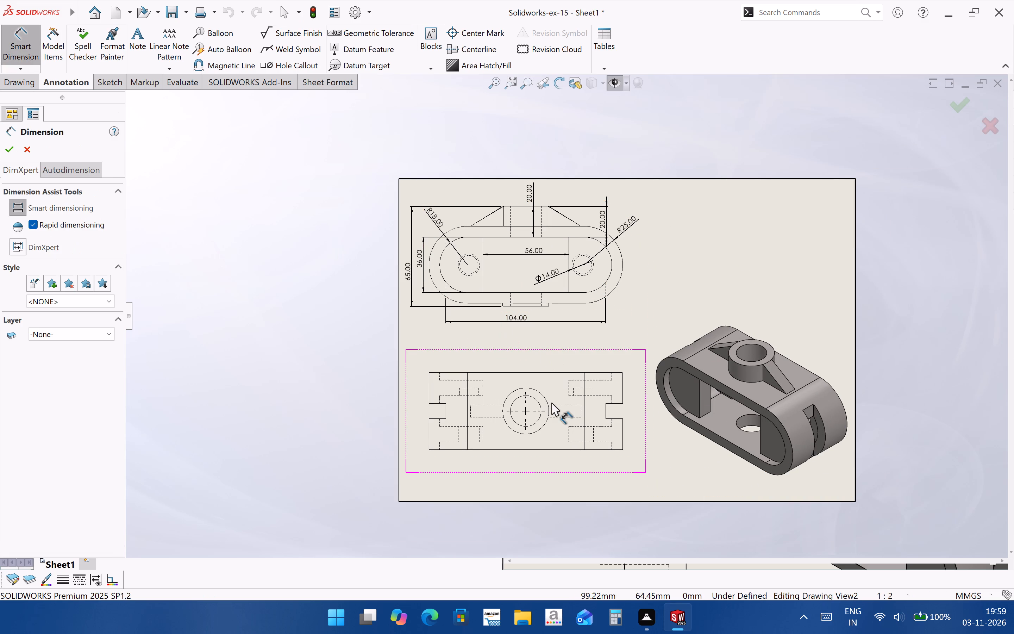
scroll(445, 364, down, 1)
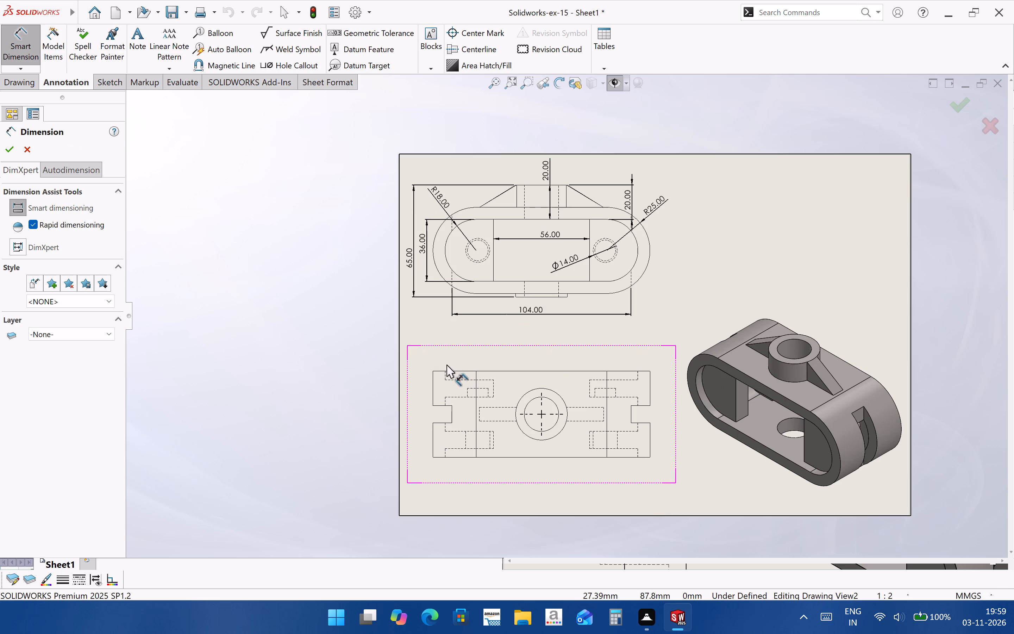
click(465, 370)
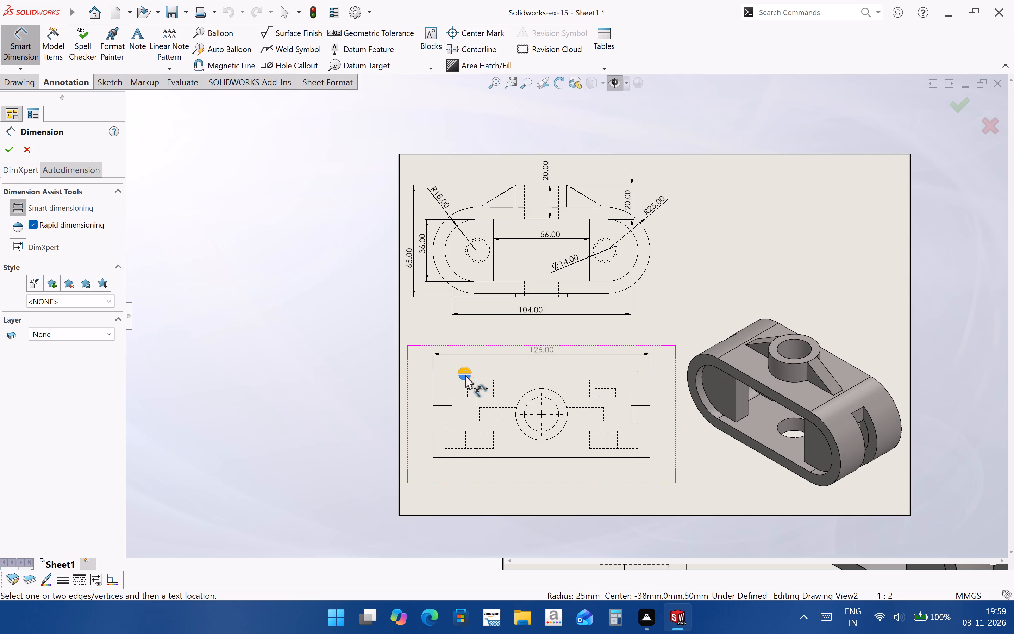
click(468, 458)
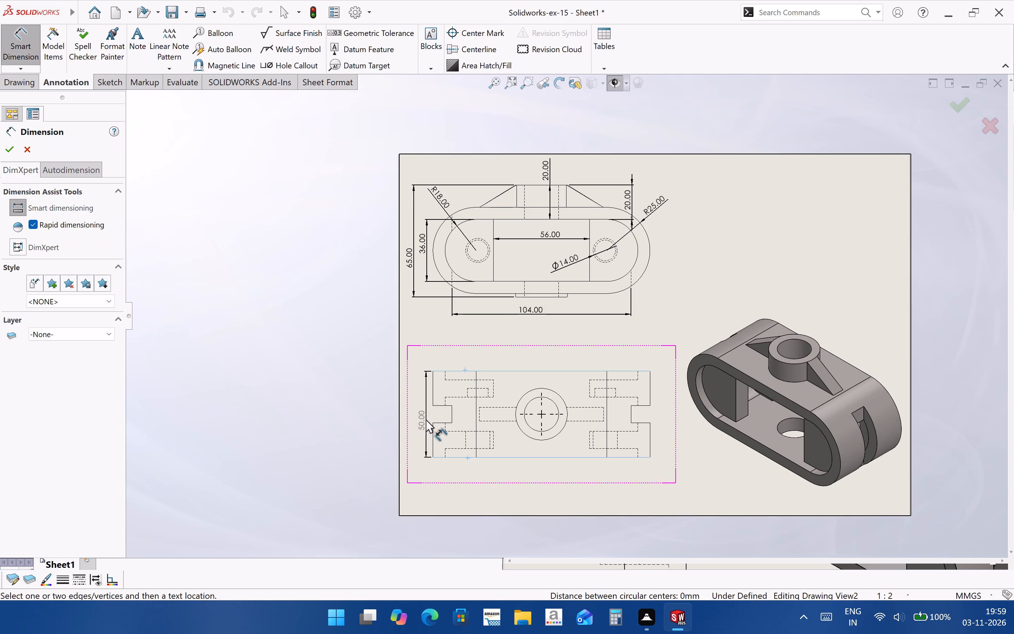
click(425, 418)
click(465, 482)
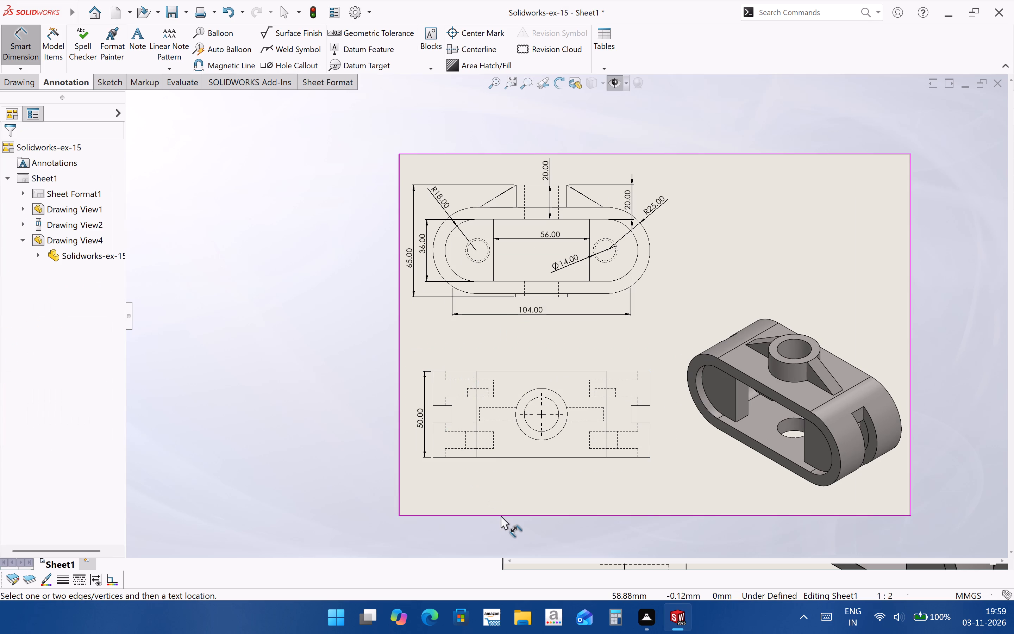
Dimension the hidden inner end wall's horizontal width in the top view, placing the dimension below the view.
scroll(480, 437, down, 3)
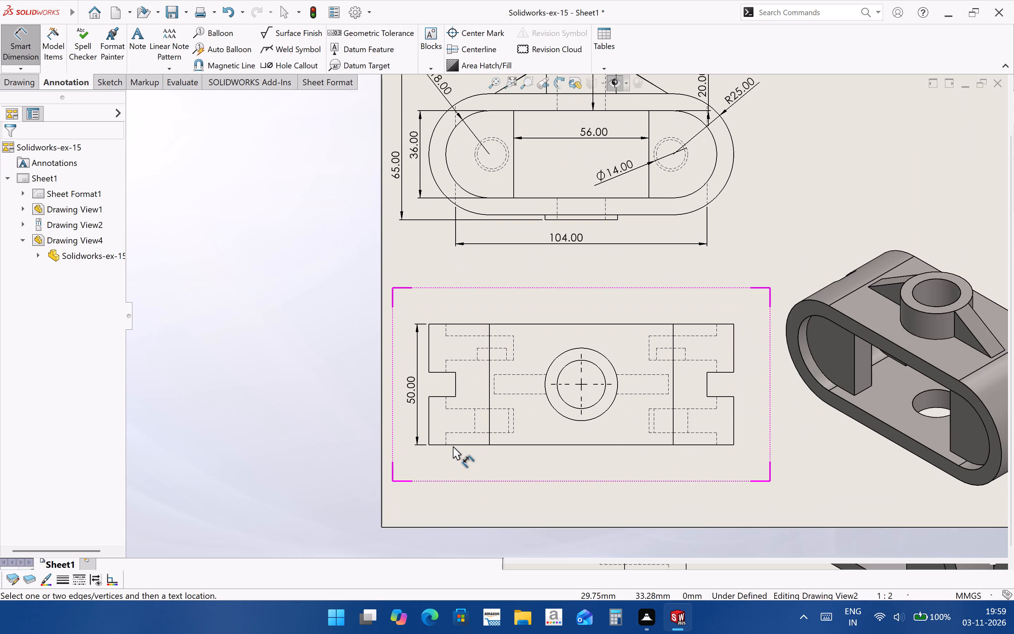
click(446, 441)
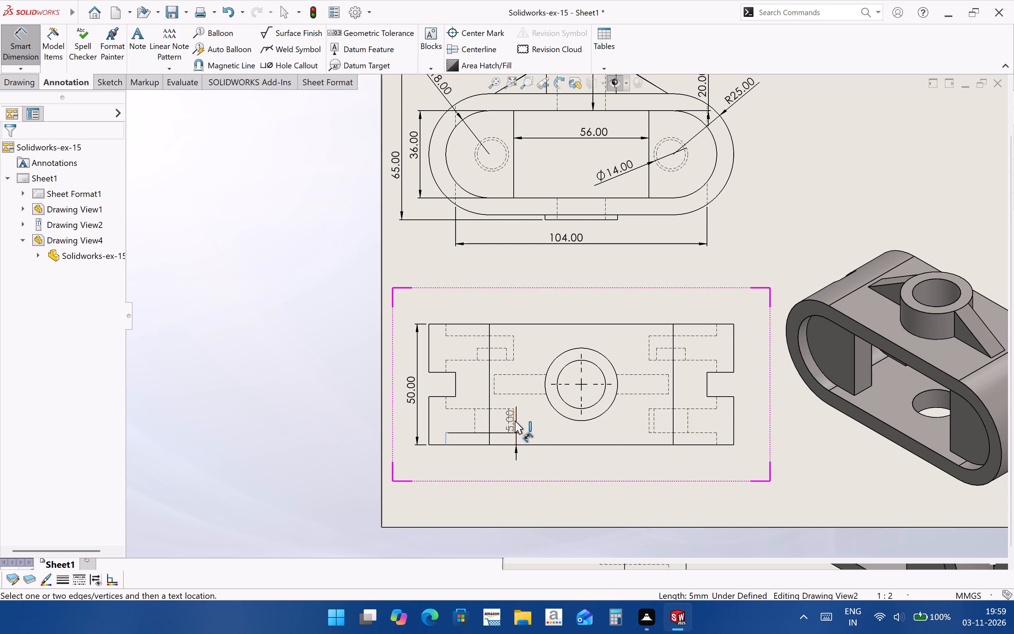
click(515, 421)
click(484, 467)
click(571, 506)
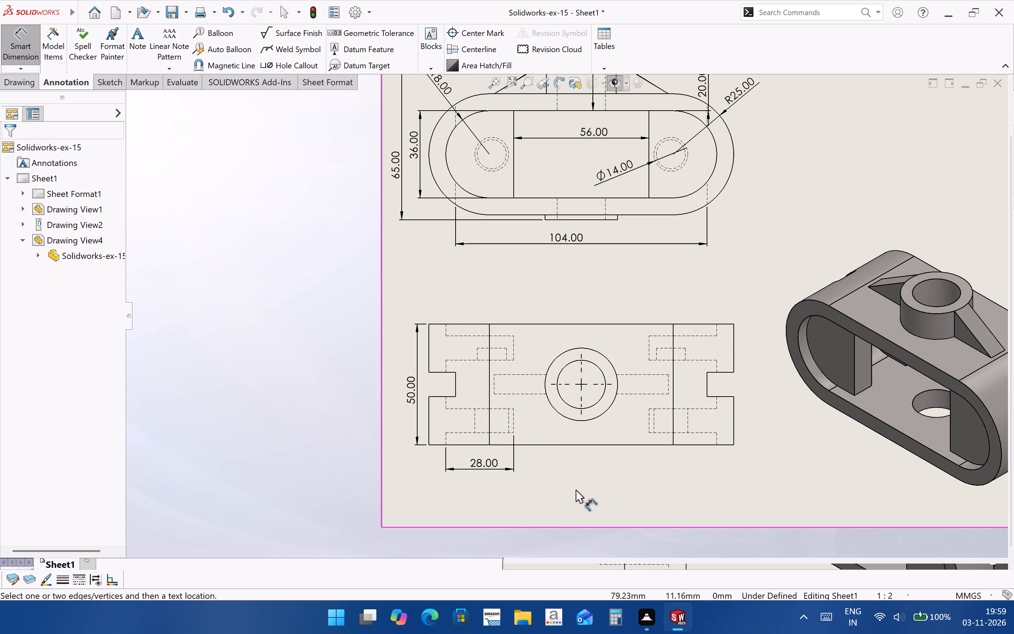
Switch to the part model, edit the inner end wall's sketch to a horizontal width of 30 mm, and exit the sketch.
scroll(473, 471, up, 2)
scroll(549, 393, down, 2)
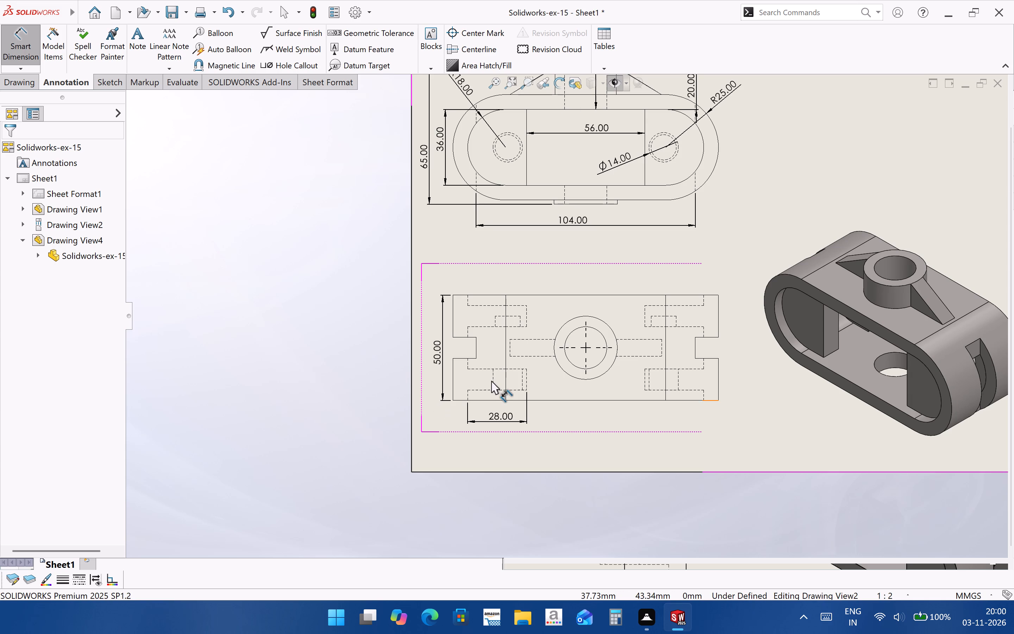
key(ctrl+Tab)
click(520, 341)
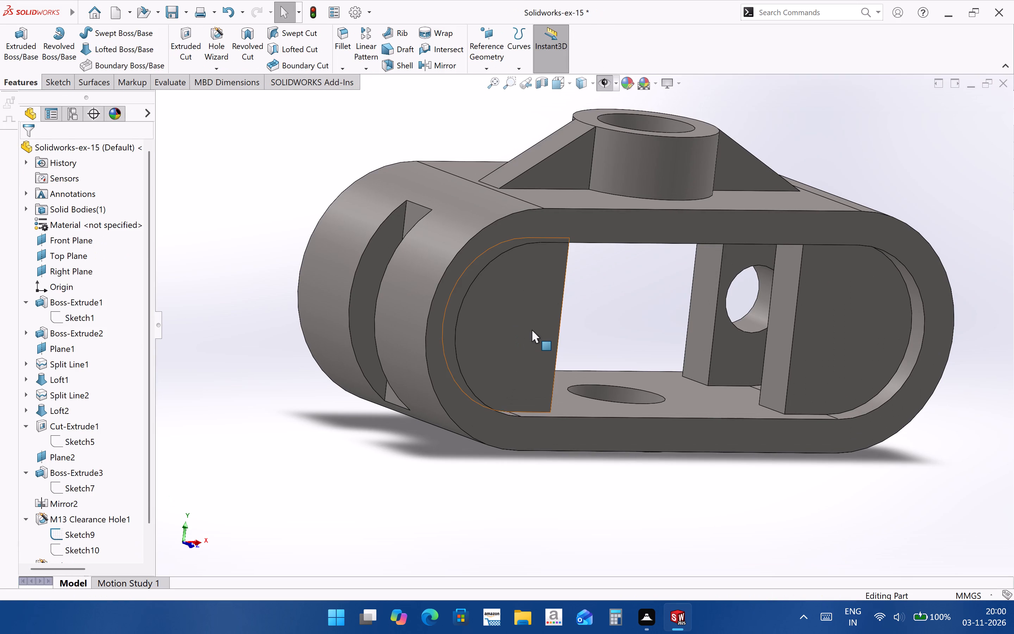
click(532, 330)
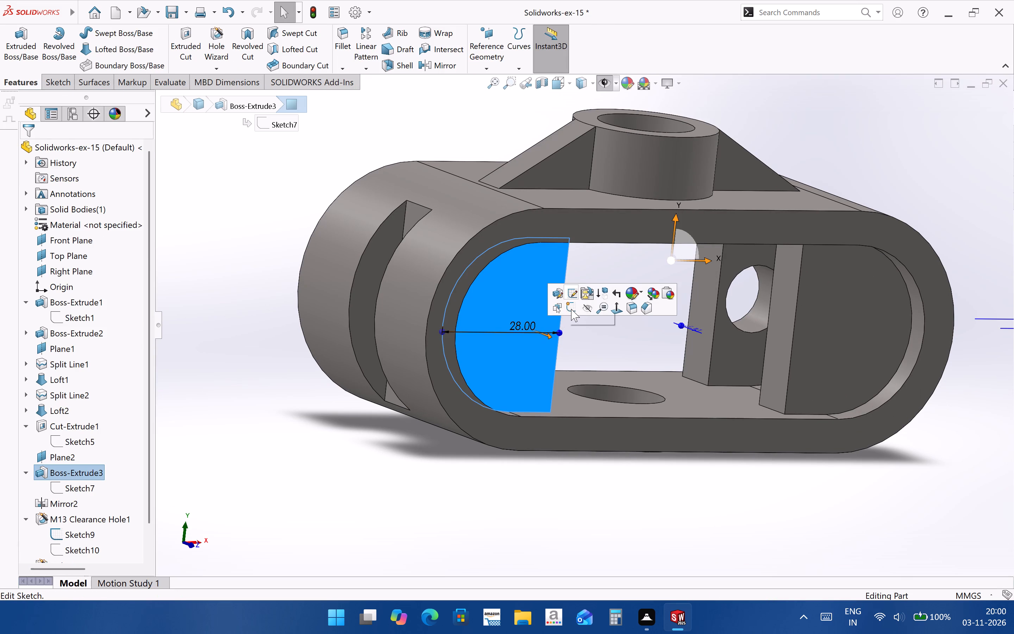
click(573, 297)
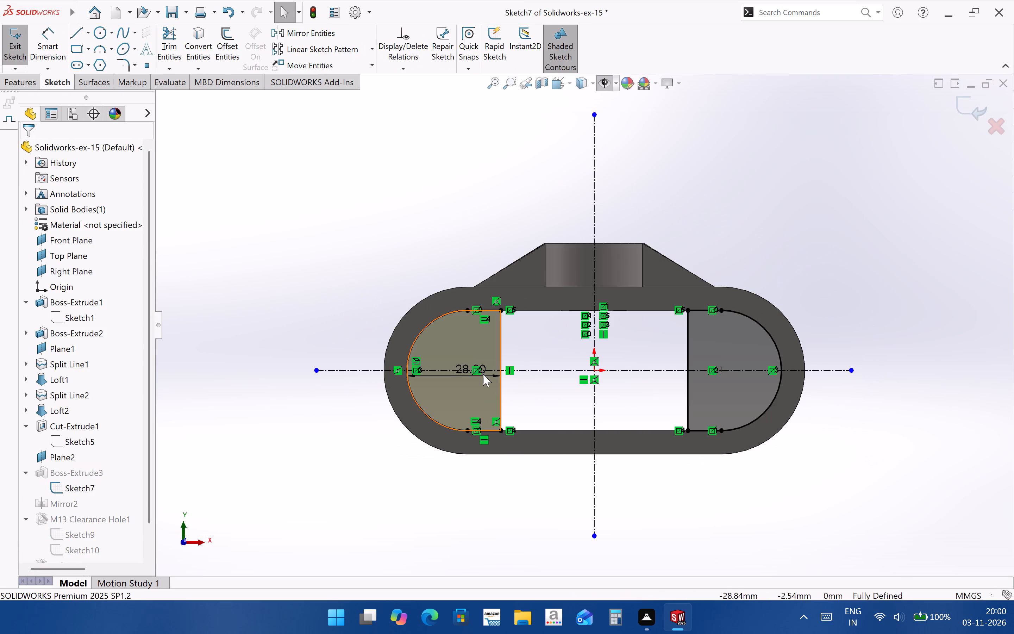
click(476, 370)
double_click(460, 372)
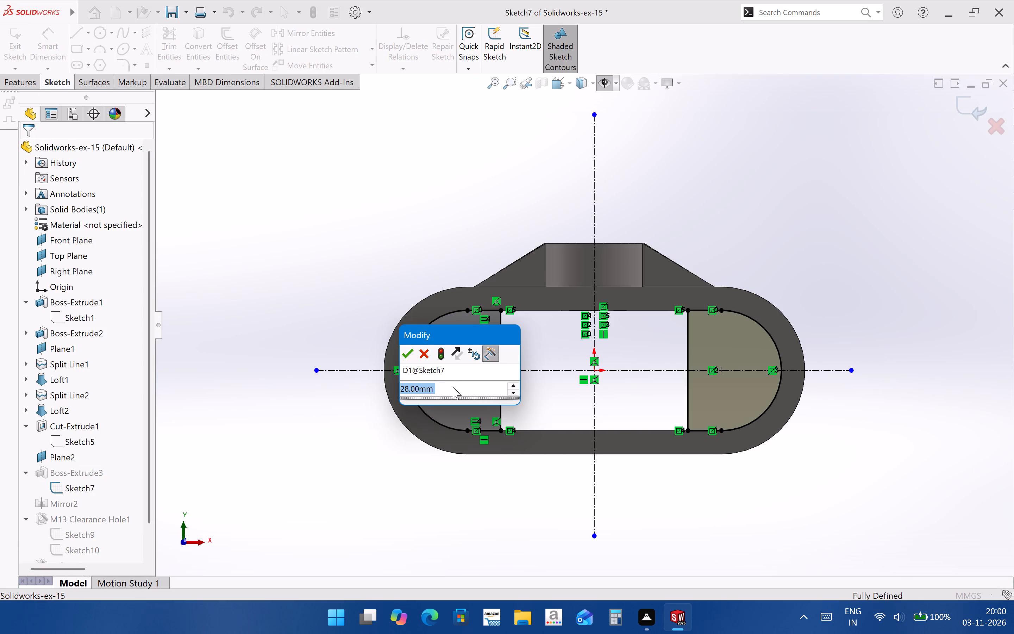
click(453, 387)
text(+30)
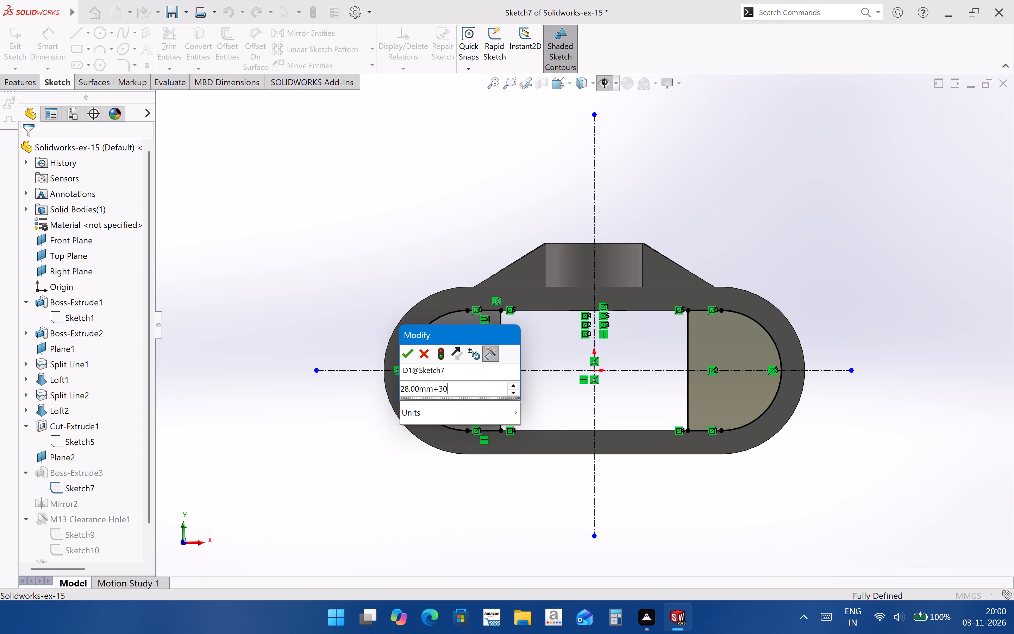
key(Return)
click(554, 365)
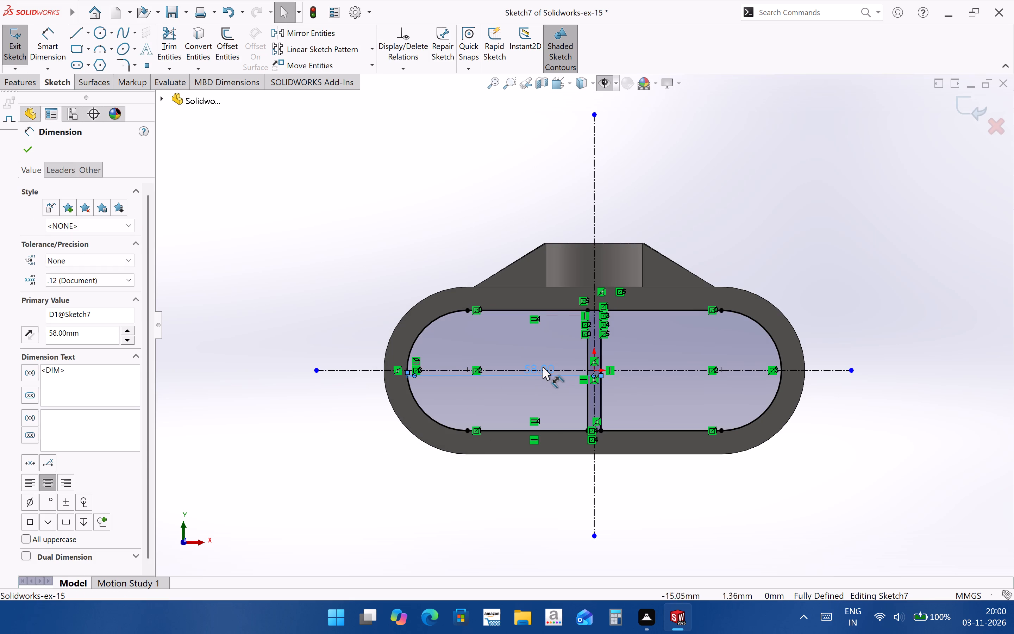
double_click(543, 367)
text(30)
key(Return)
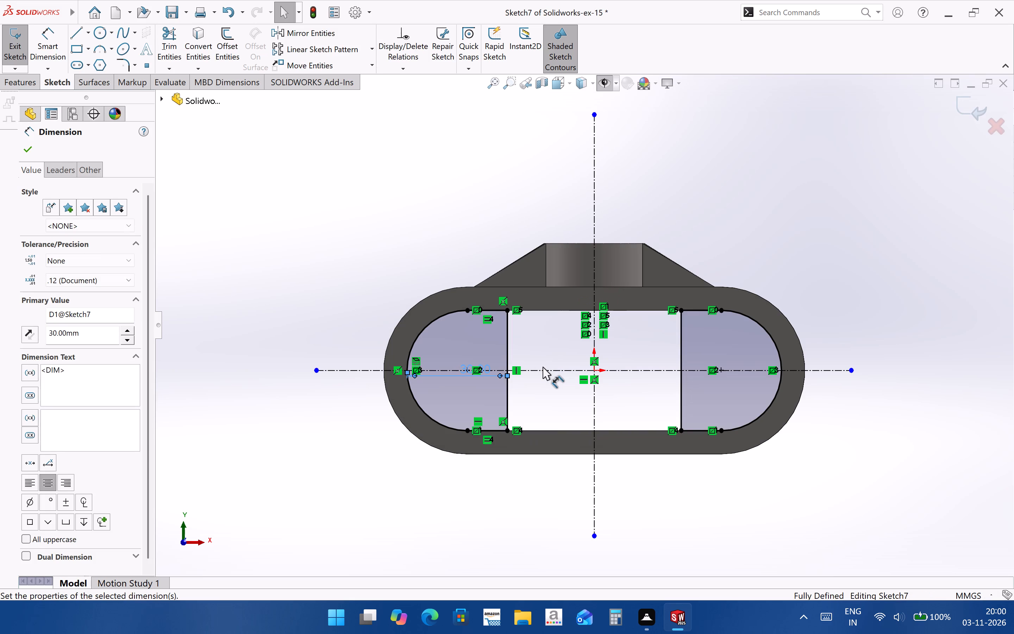
click(881, 248)
click(957, 134)
click(962, 125)
click(984, 105)
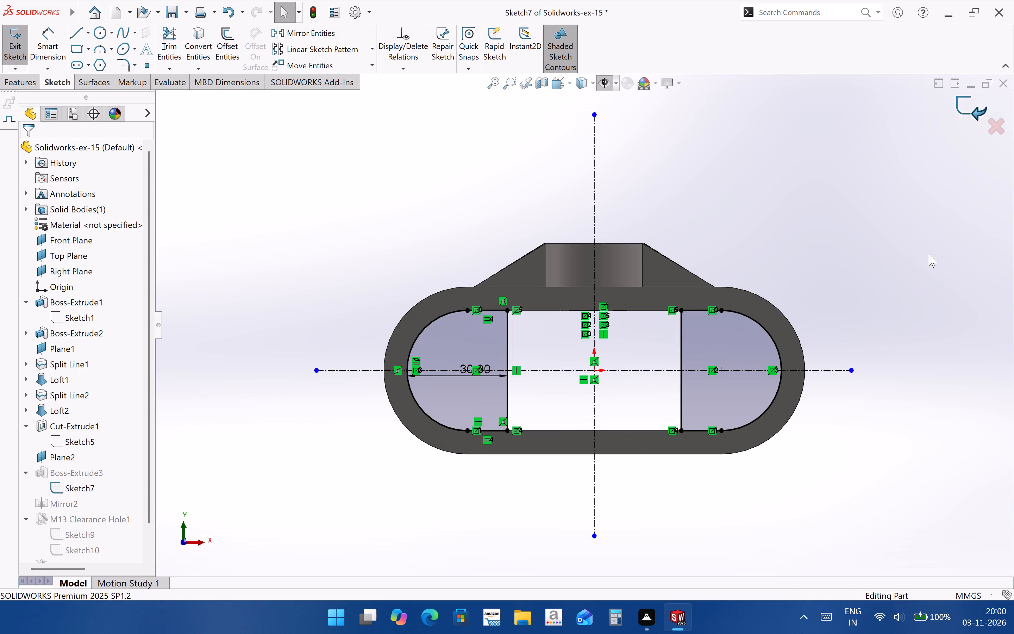
click(888, 321)
Return to the drawing and check the wall width and opening dimensions in the top and front views.
key(ctrl+Tab)
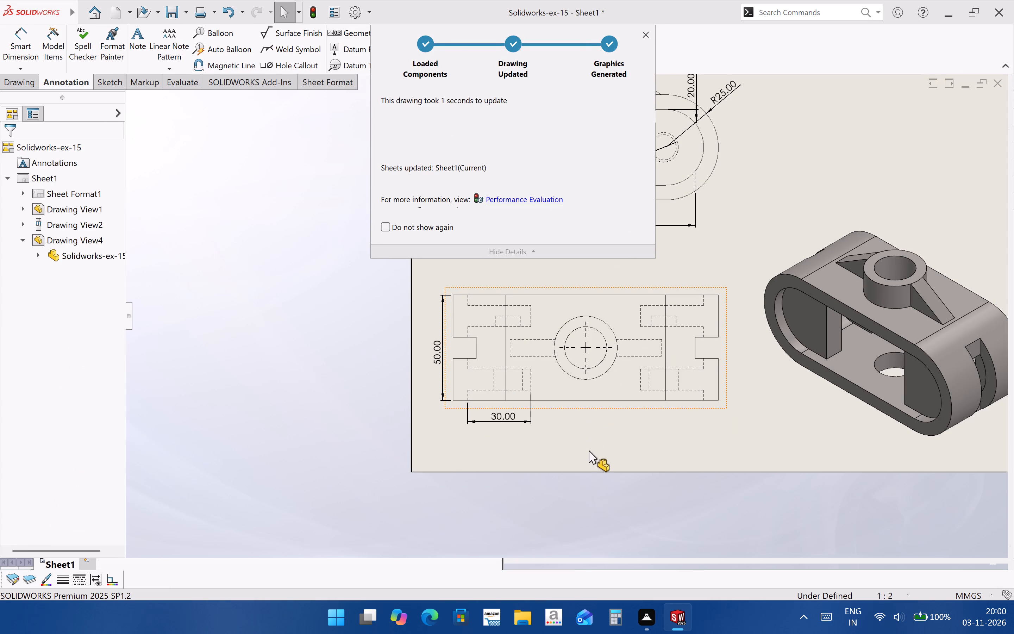
scroll(574, 130, down, 1)
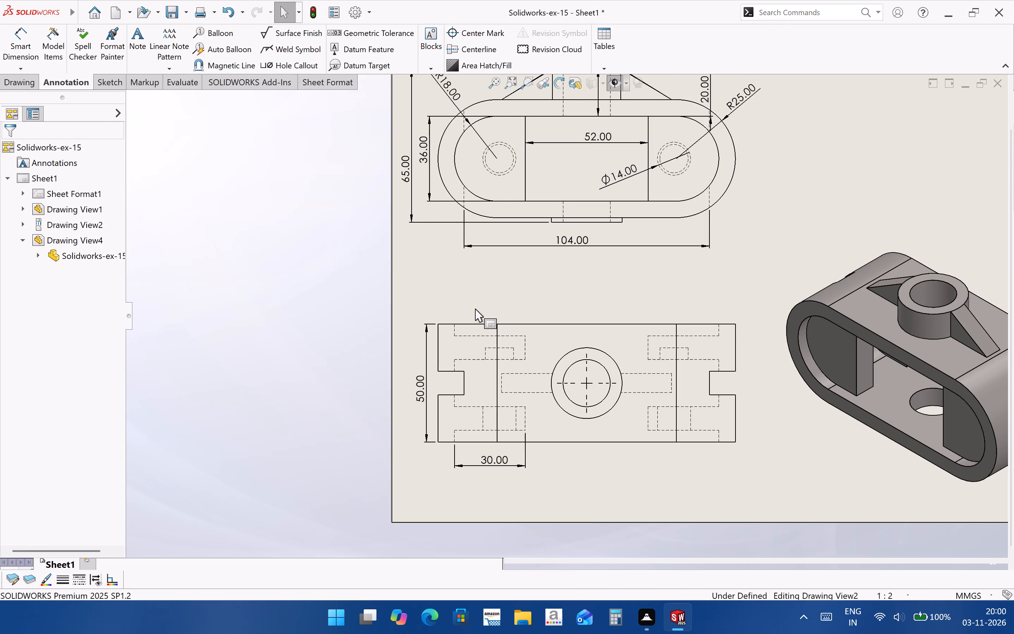
Switch to the part model, set the base slot sketch's centre-to-centre distance to 80 mm, exit the sketch, and return to the drawing.
key(ctrl+Tab)
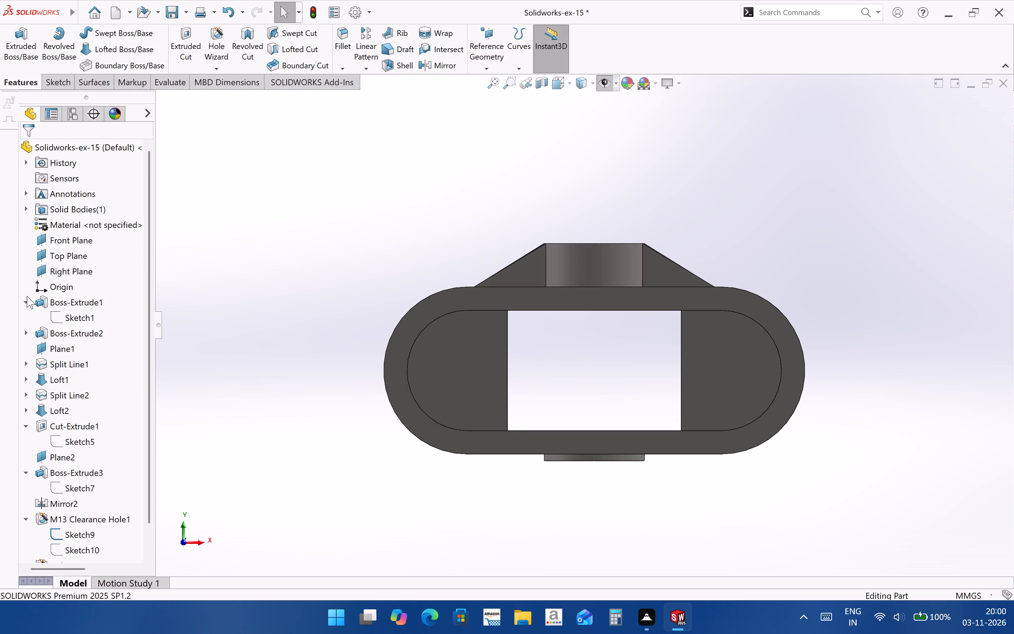
click(64, 314)
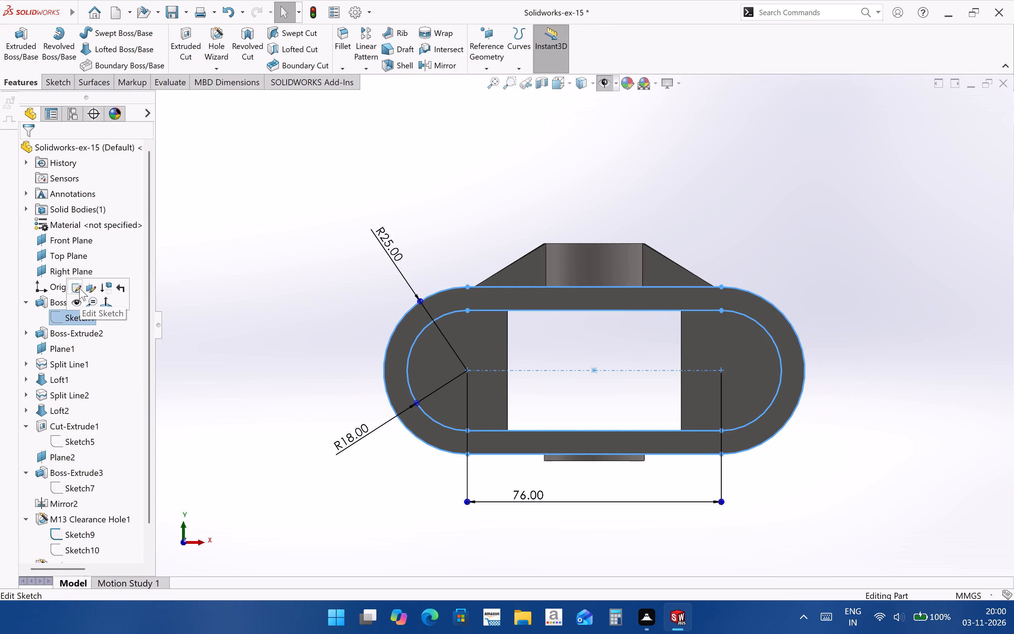
click(78, 288)
double_click(513, 486)
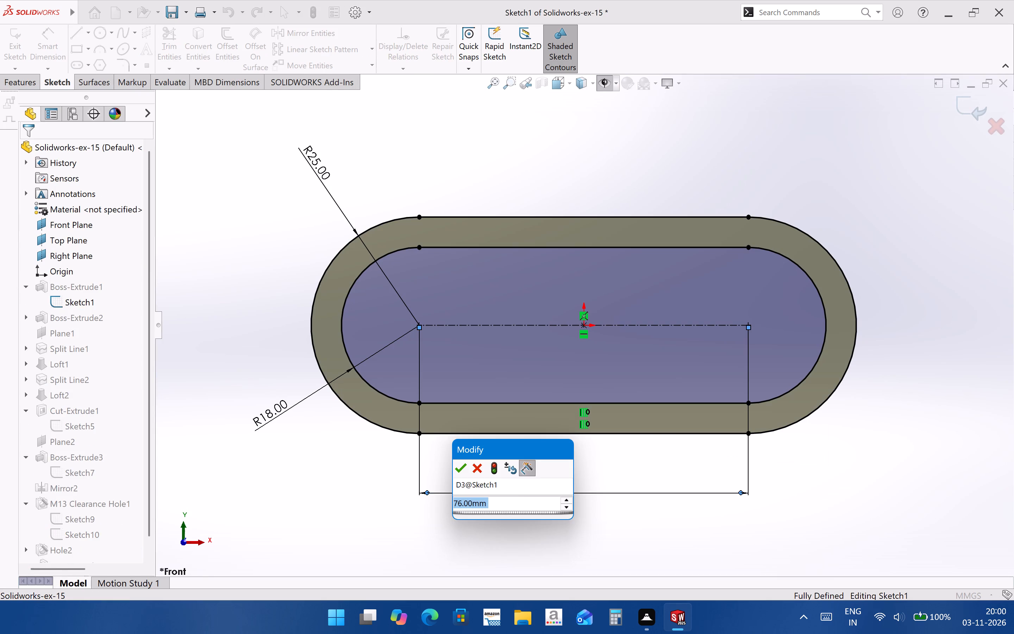
click(512, 496)
click(519, 502)
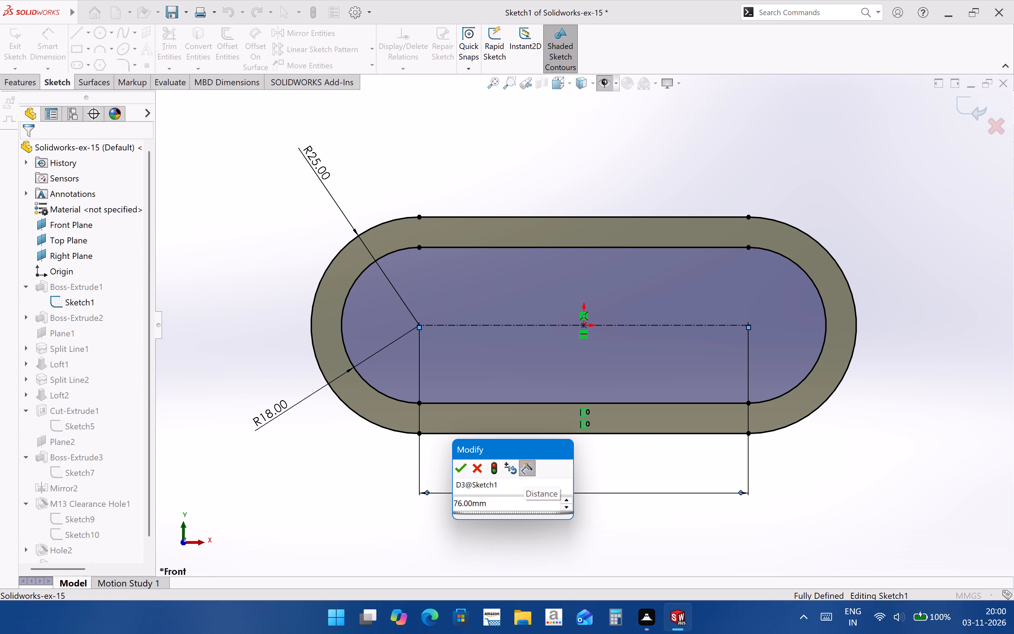
key(shift+plus)
key(4)
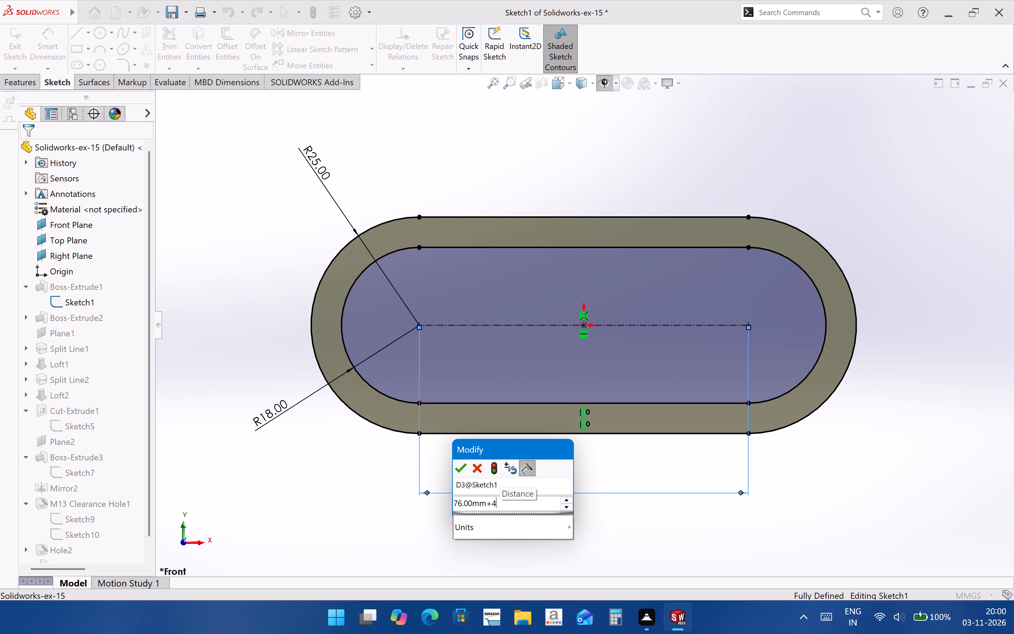
key(Return)
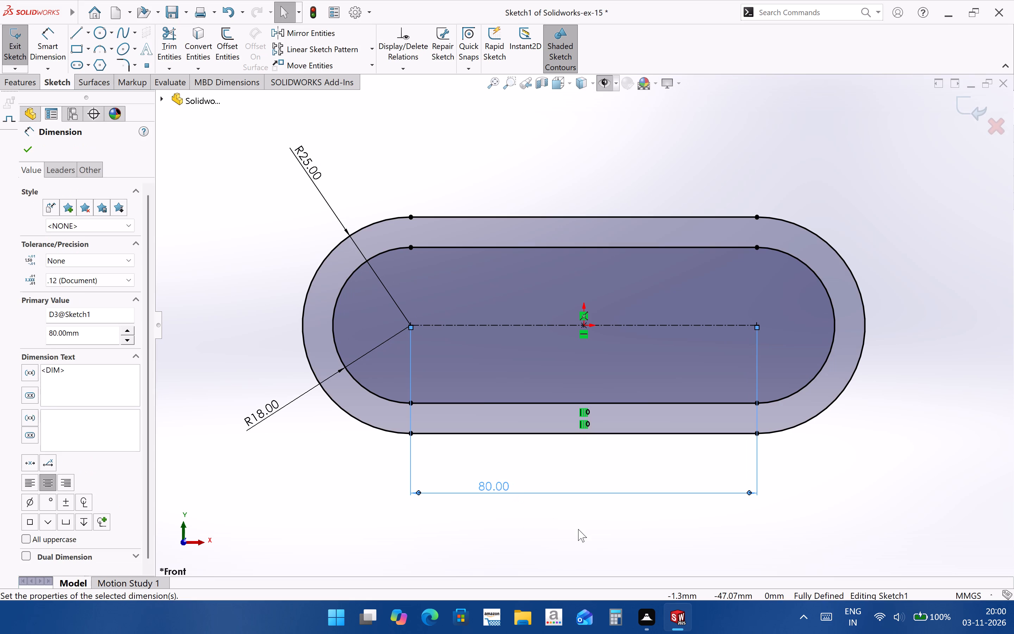
click(578, 529)
click(967, 104)
click(932, 391)
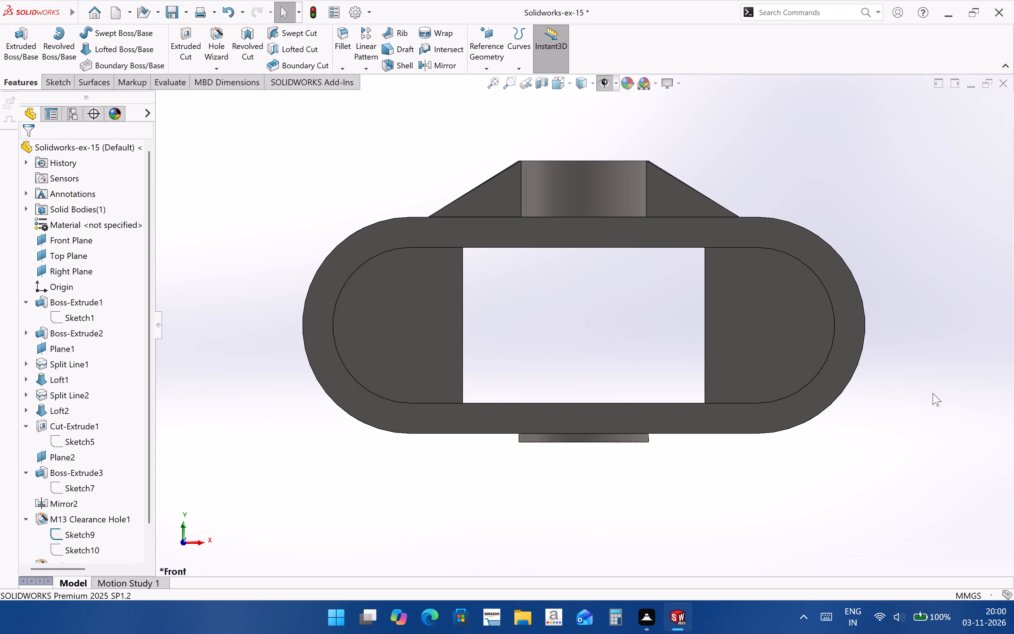
key(ctrl+Tab)
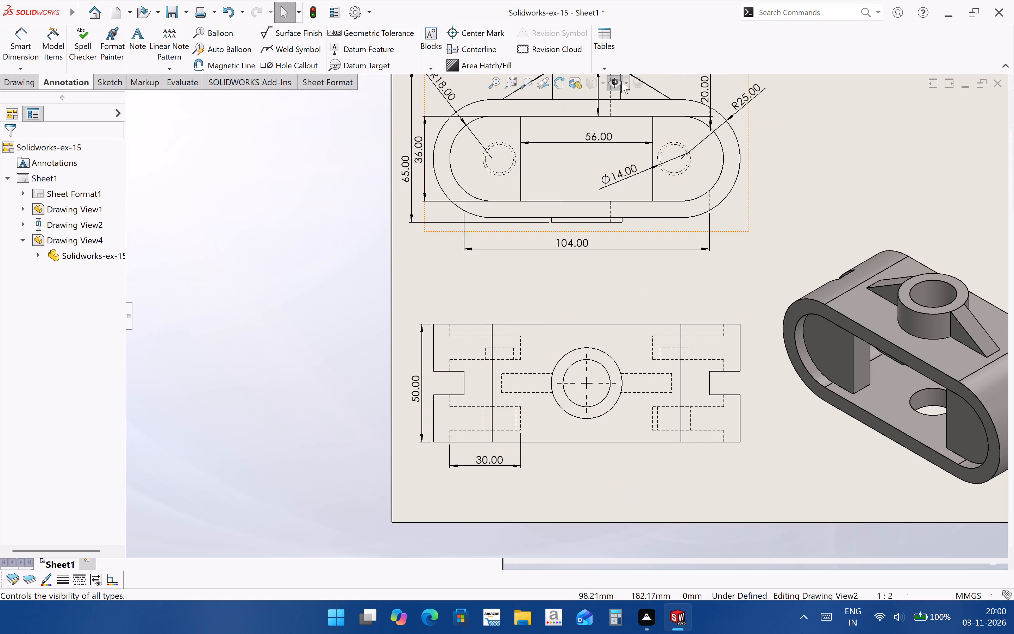
Switch to the part model and set the spacing between the two clearance hole centres to 80 mm in the hole position sketch.
scroll(577, 126, down, 1)
scroll(575, 262, up, 2)
scroll(720, 197, down, 1)
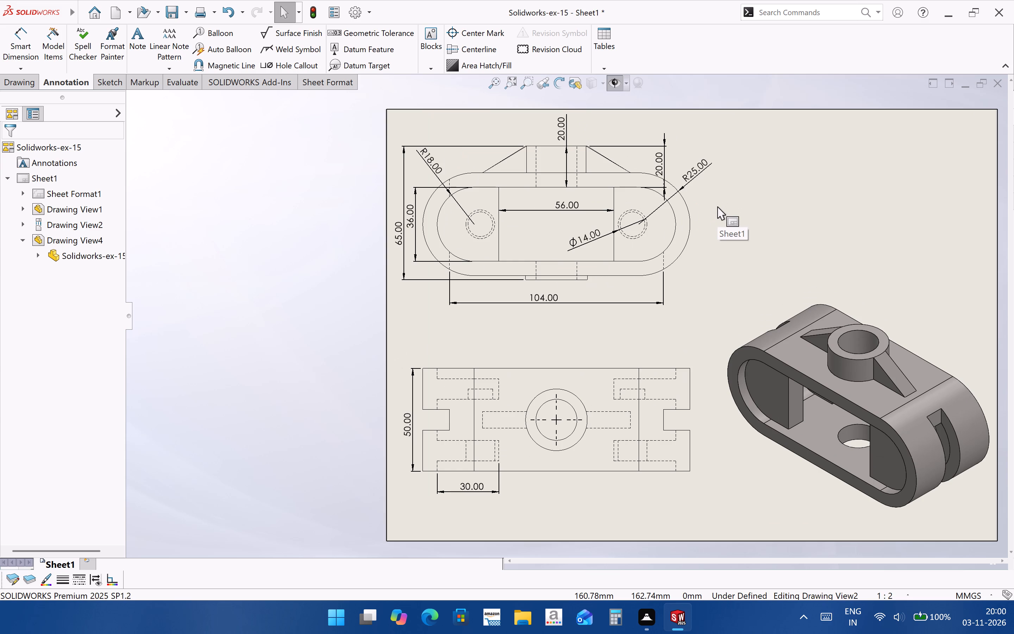
key(ctrl+Tab)
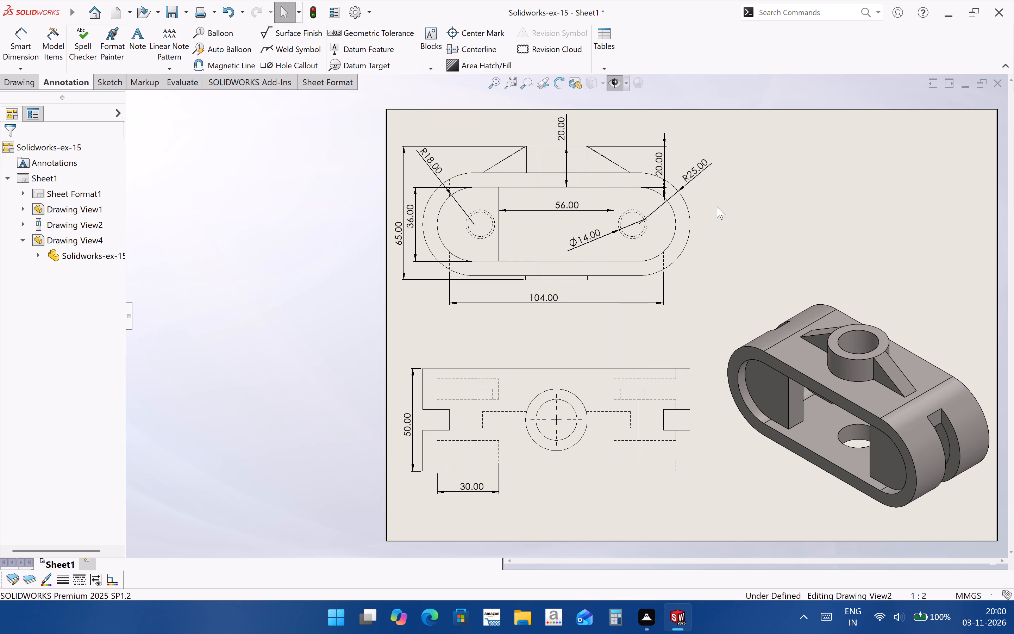
middle_drag(448, 341, 244, 359)
scroll(470, 365, down, 2)
middle_drag(561, 356, 536, 370)
click(463, 354)
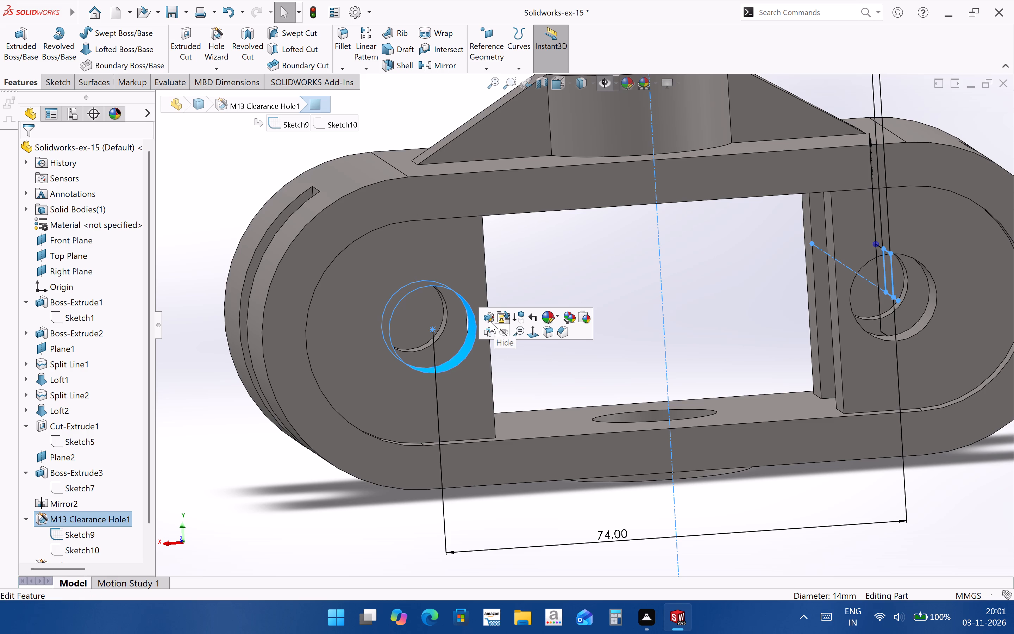
scroll(573, 436, up, 3)
click(817, 485)
scroll(525, 325, down, 3)
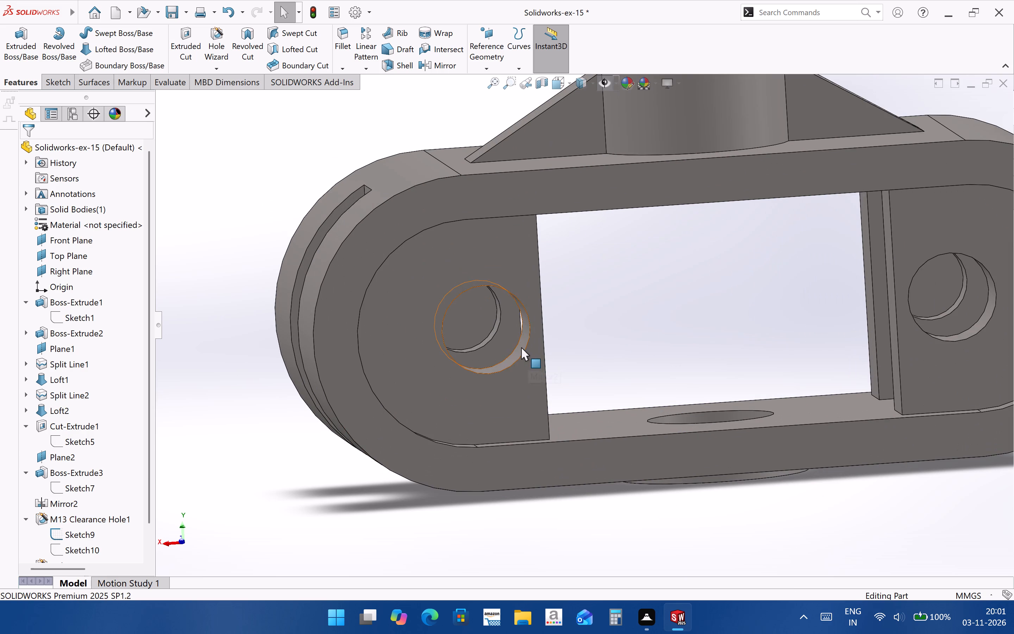
scroll(109, 485, down, 2)
click(83, 502)
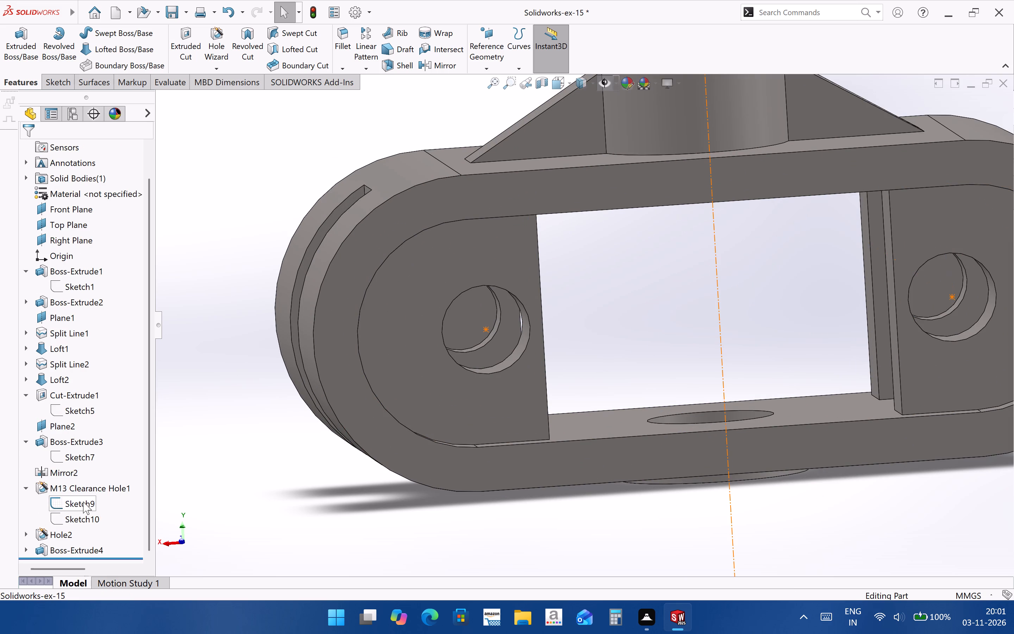
click(95, 478)
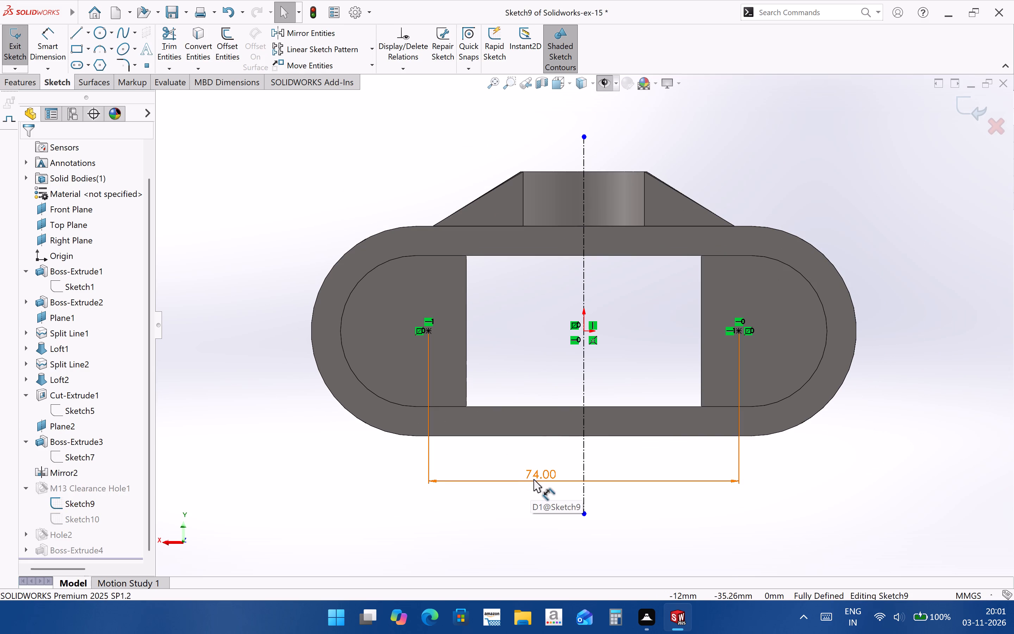
double_click(533, 479)
text(80)
key(Return)
click(764, 614)
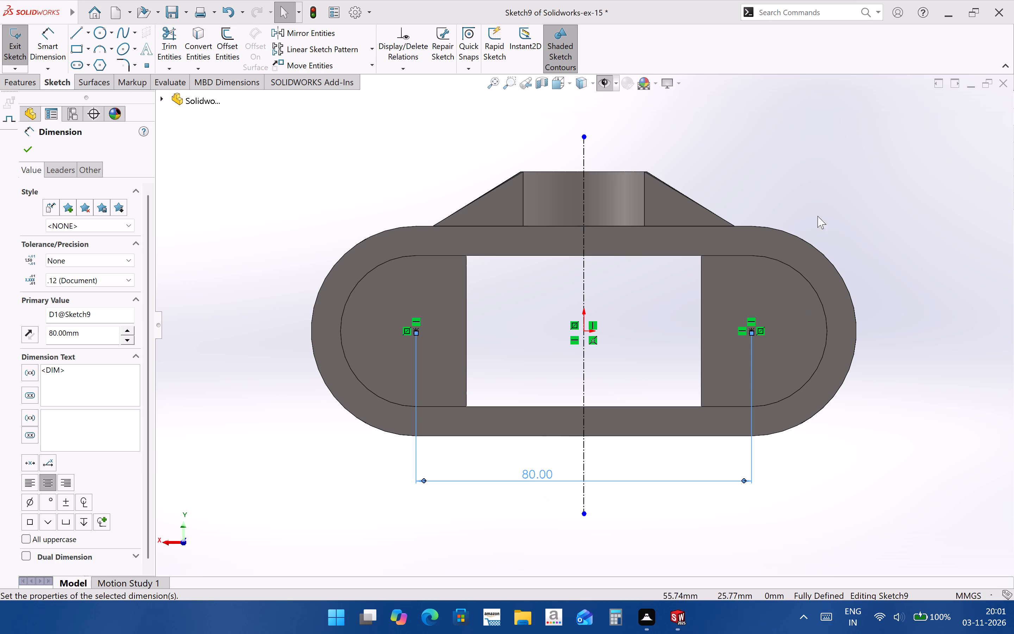
Close the part document, rebuilding and saving its changes.
click(1010, 84)
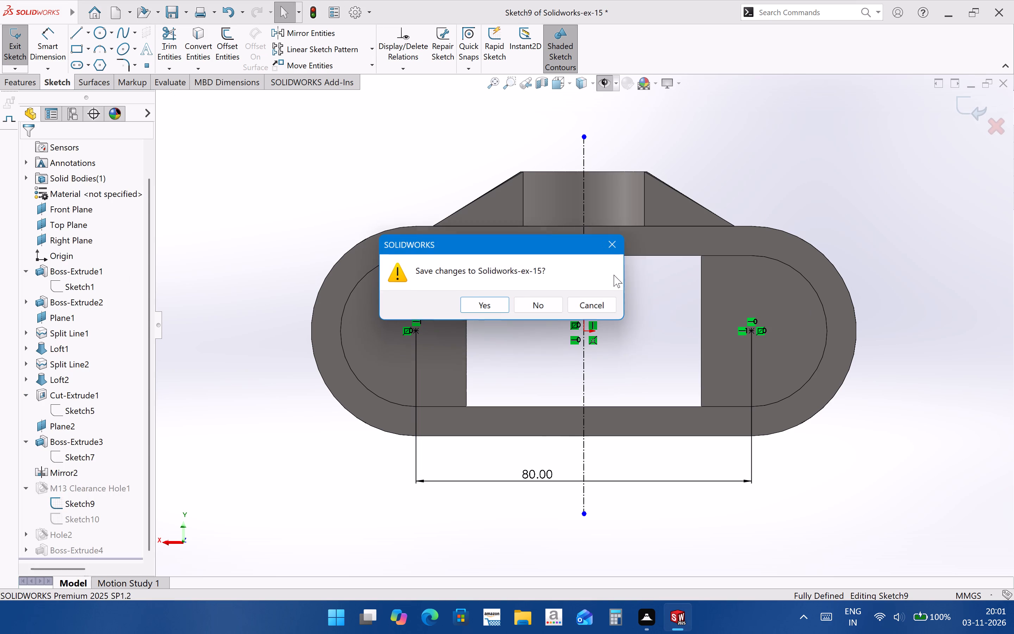
click(505, 305)
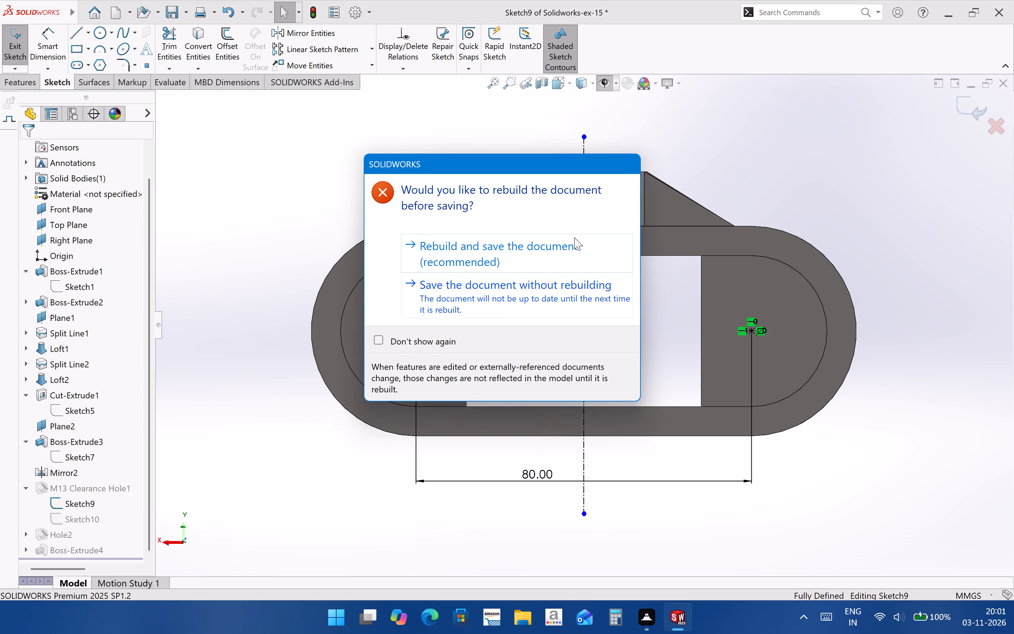
click(574, 253)
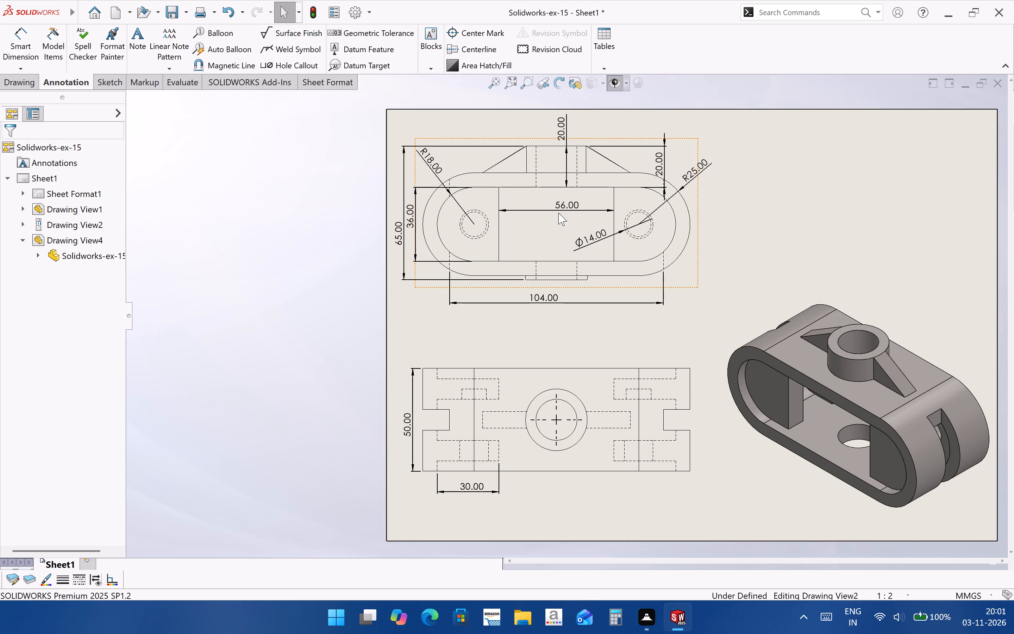
Dimension the thickness of the upper-left hidden inner wall in the top view, placing the dimension above the view.
scroll(429, 380, up, 1)
scroll(668, 287, down, 2)
scroll(445, 314, up, 2)
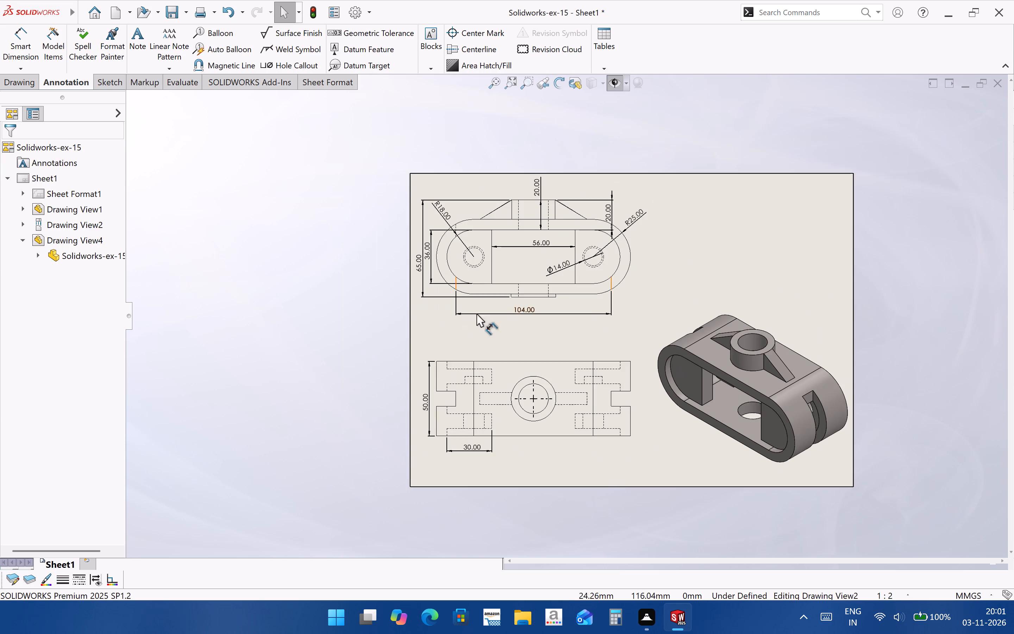
scroll(698, 274, down, 3)
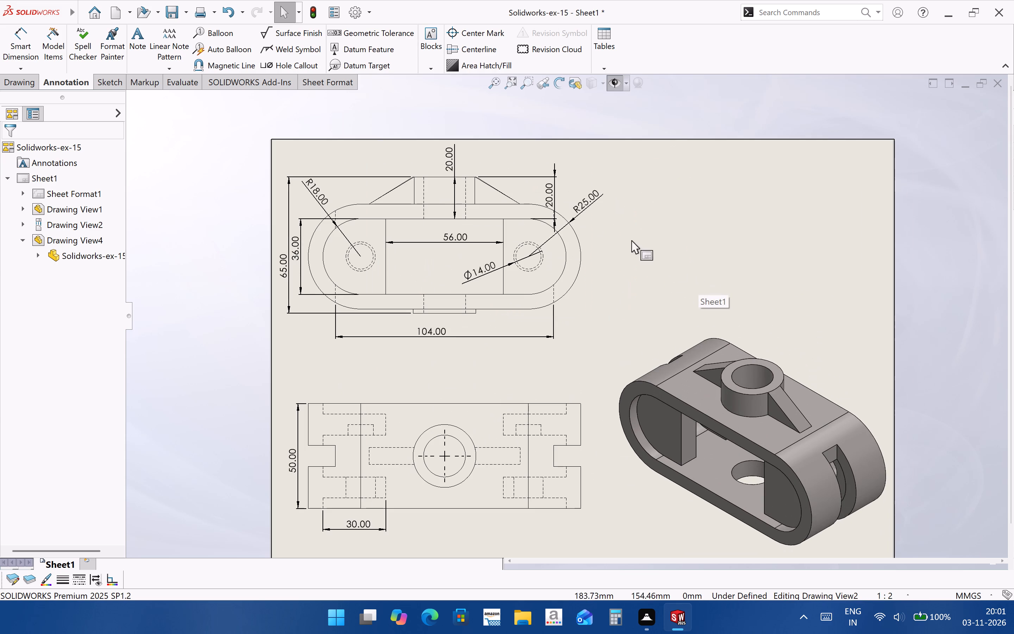
scroll(256, 271, up, 3)
scroll(583, 330, down, 2)
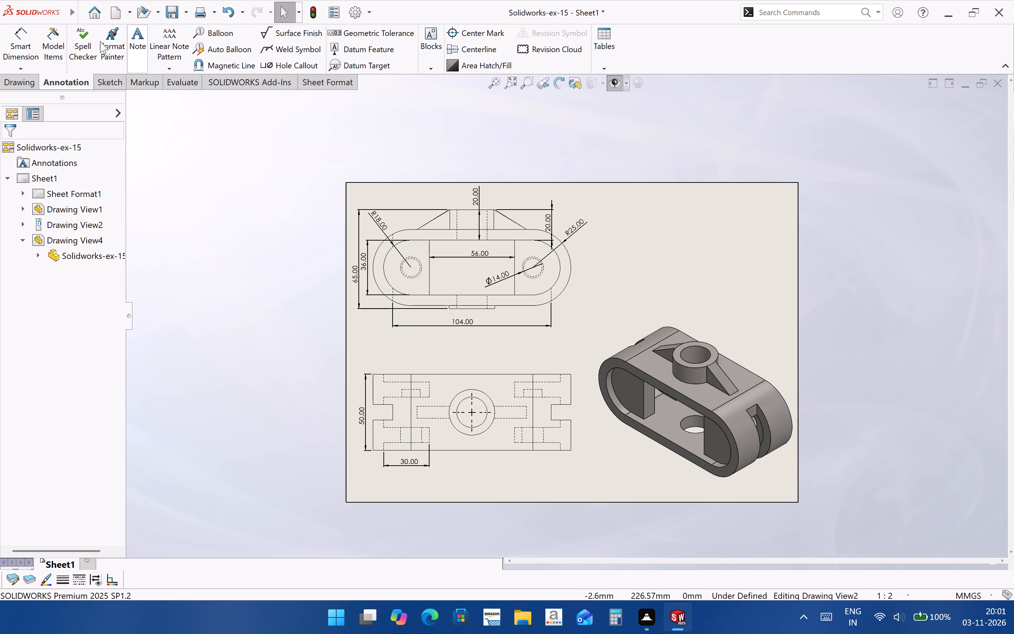
click(24, 43)
scroll(385, 373, down, 2)
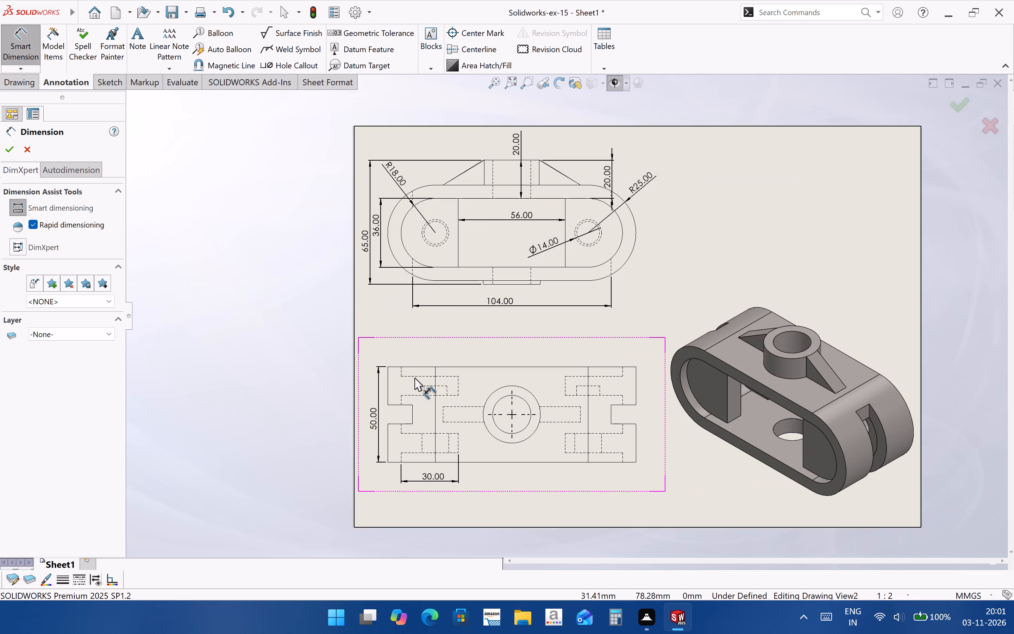
scroll(420, 378, down, 3)
ctrl+click(430, 366)
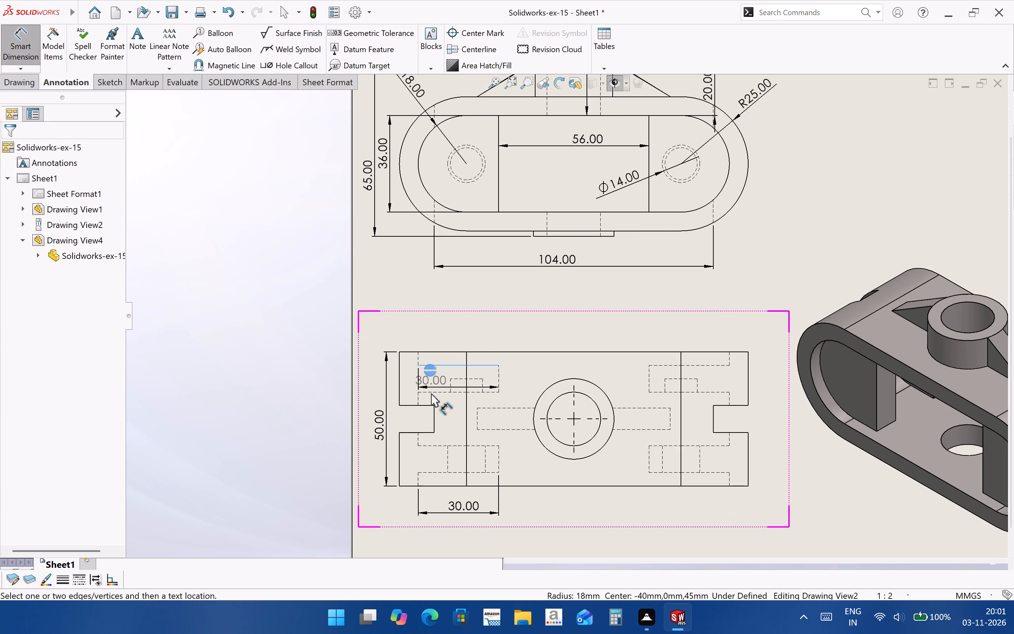
ctrl+click(431, 392)
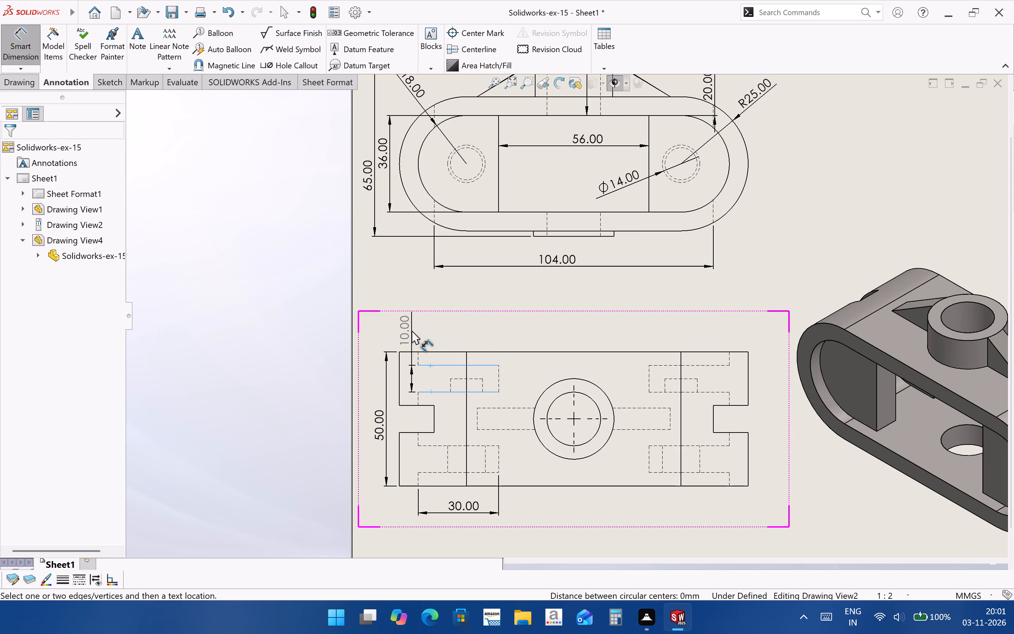
click(412, 331)
scroll(313, 298, up, 2)
click(574, 428)
Dimension the width of the left end notch between its two horizontal edges in the top view, placing the dimension above the view.
scroll(634, 392, down, 2)
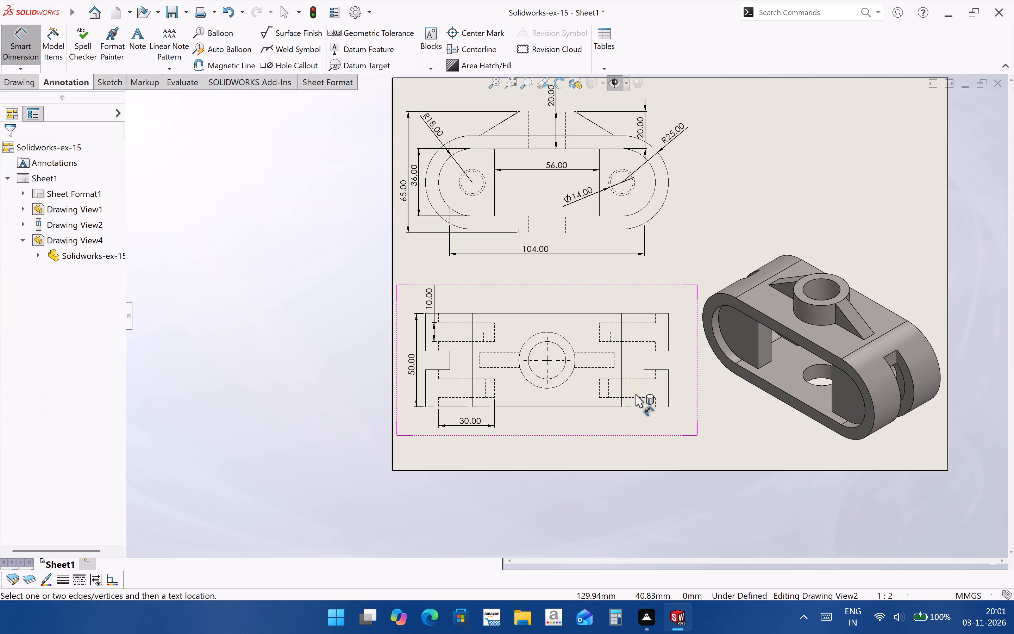
scroll(448, 348, down, 2)
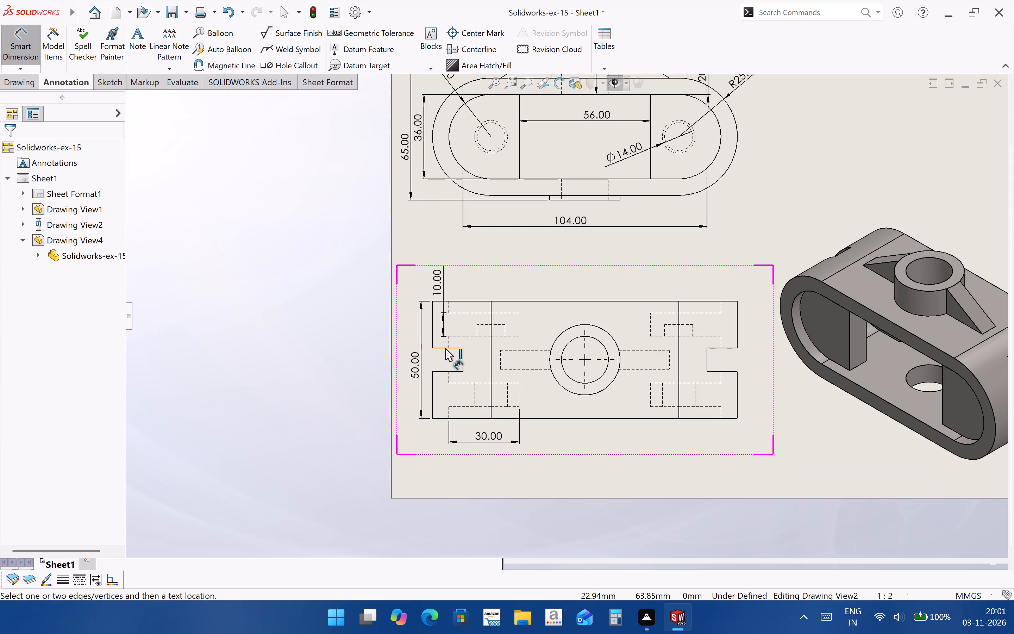
ctrl+click(445, 348)
ctrl+click(447, 371)
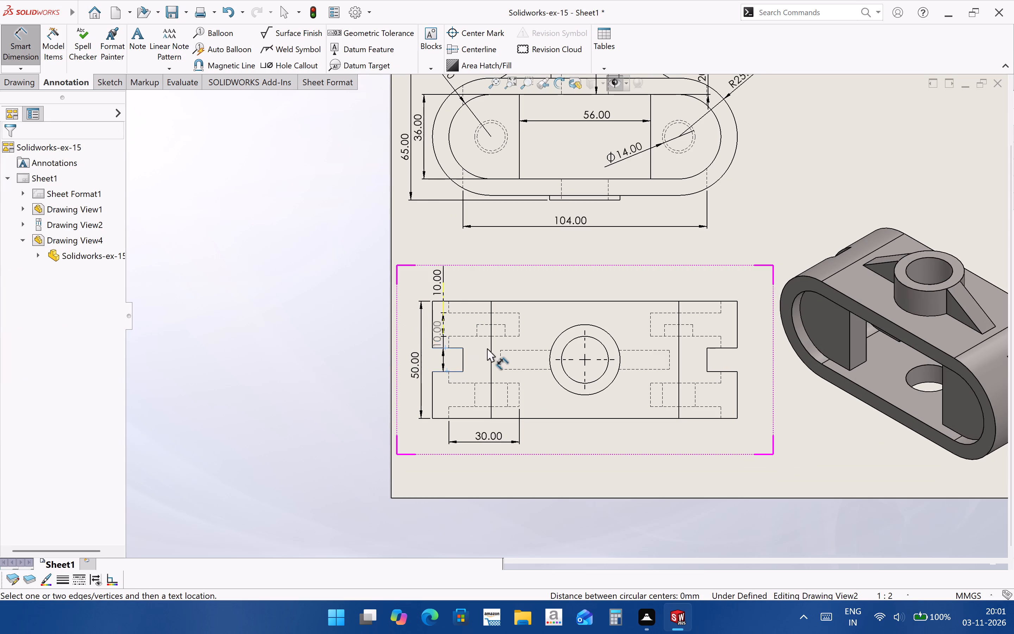
click(480, 279)
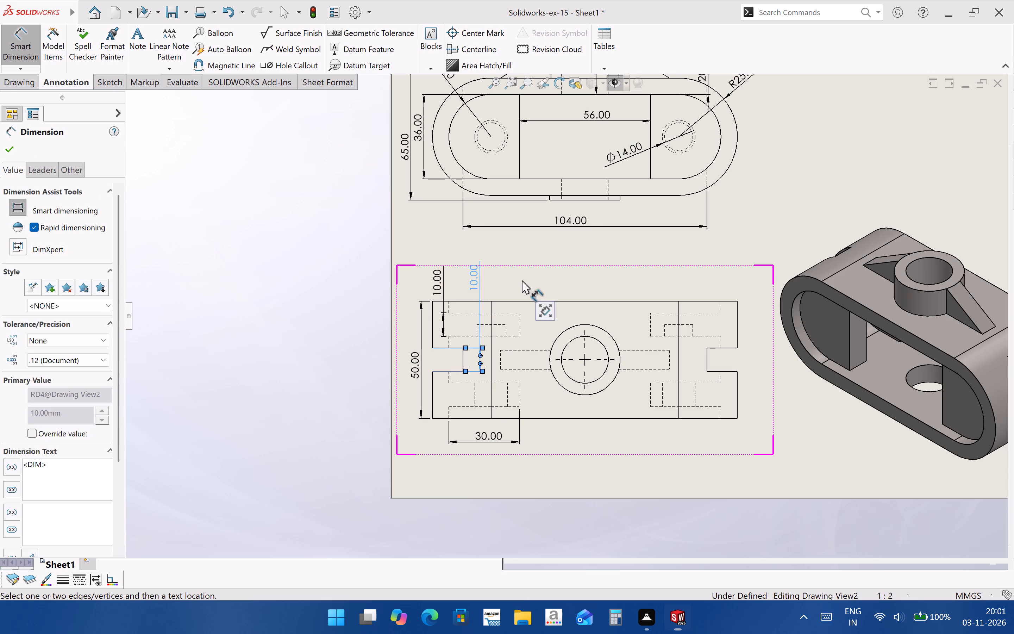
click(522, 280)
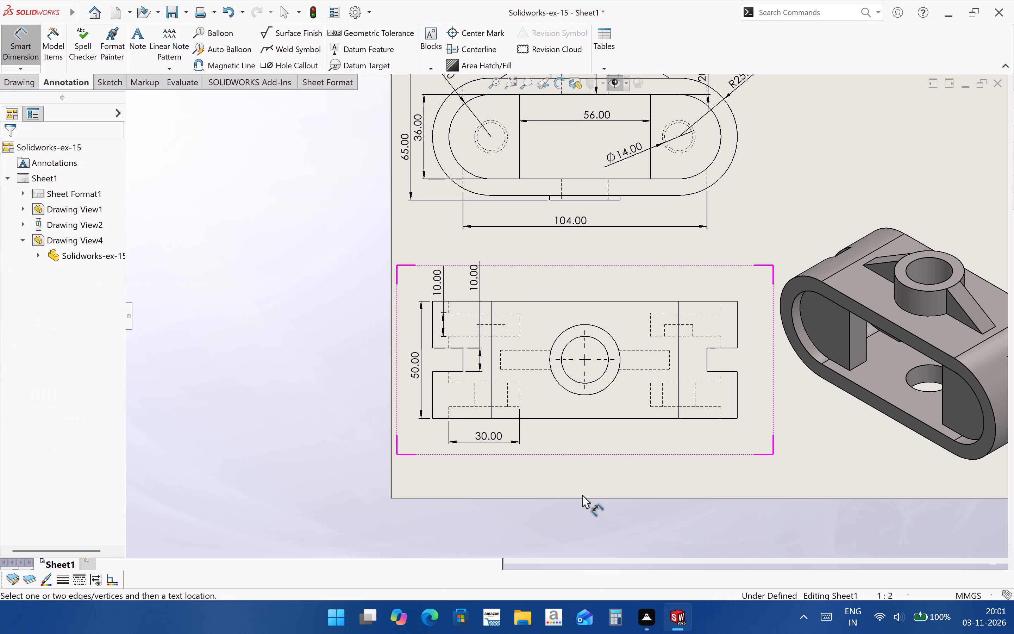
Dimension the hidden ribs' thickness and their overall end-to-end length in the top view, placing the length above the view.
scroll(538, 360, down, 2)
ctrl+click(536, 342)
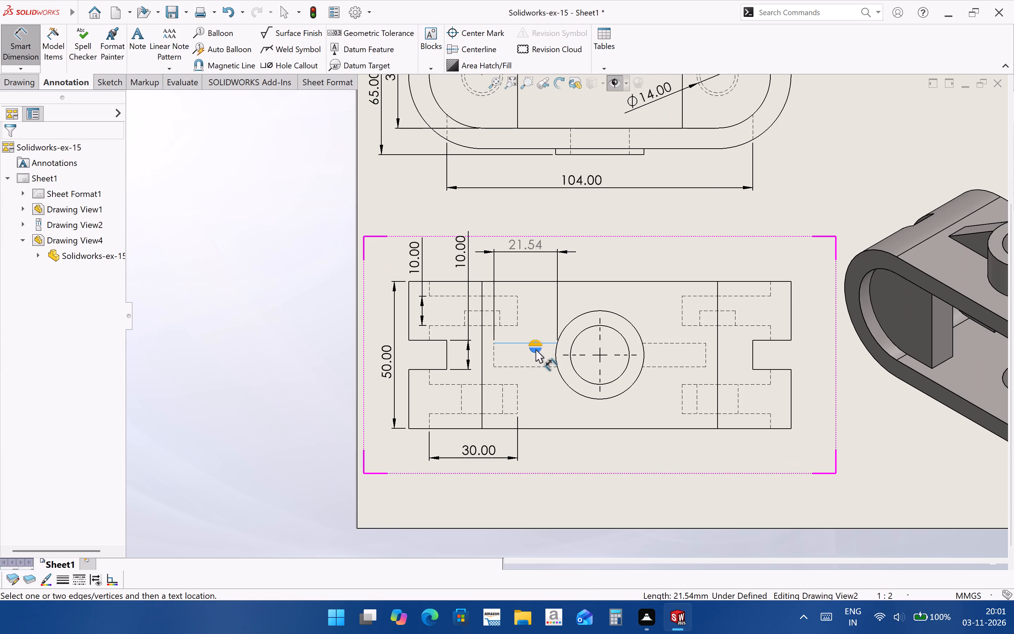
ctrl+click(536, 366)
click(537, 398)
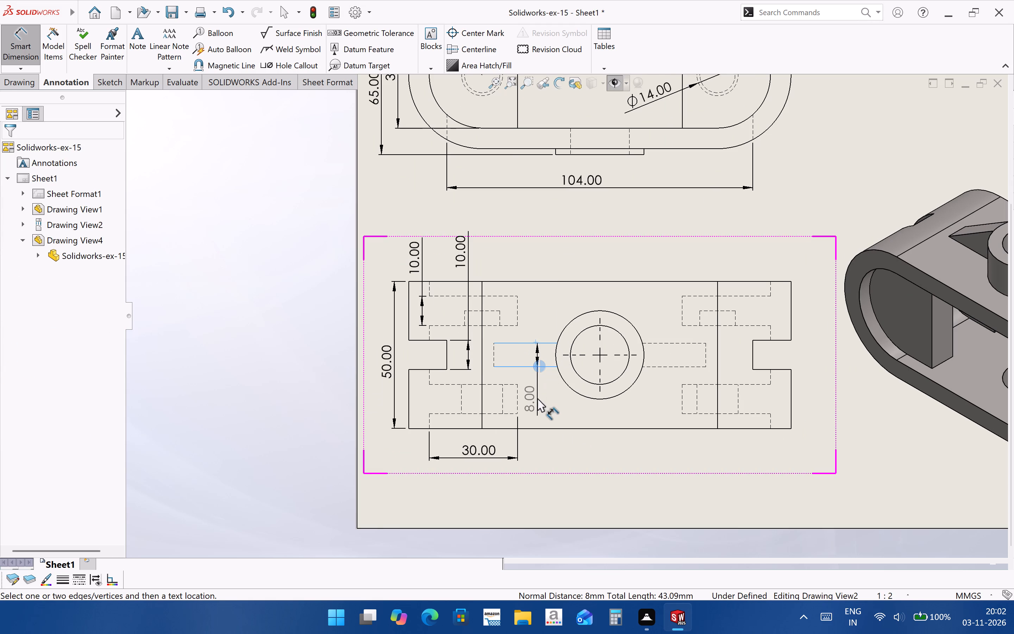
click(582, 483)
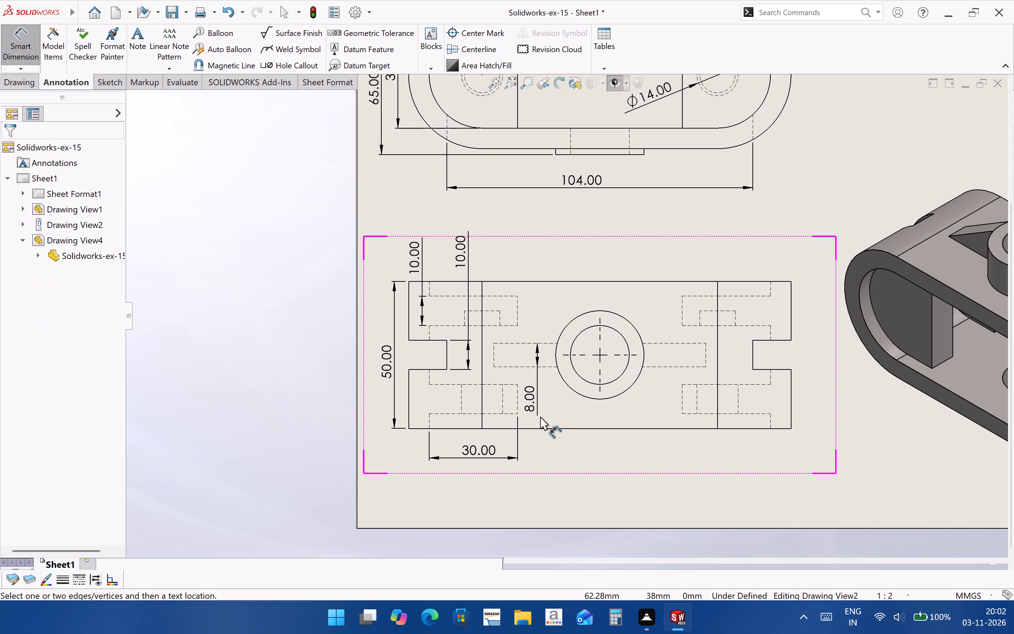
click(495, 358)
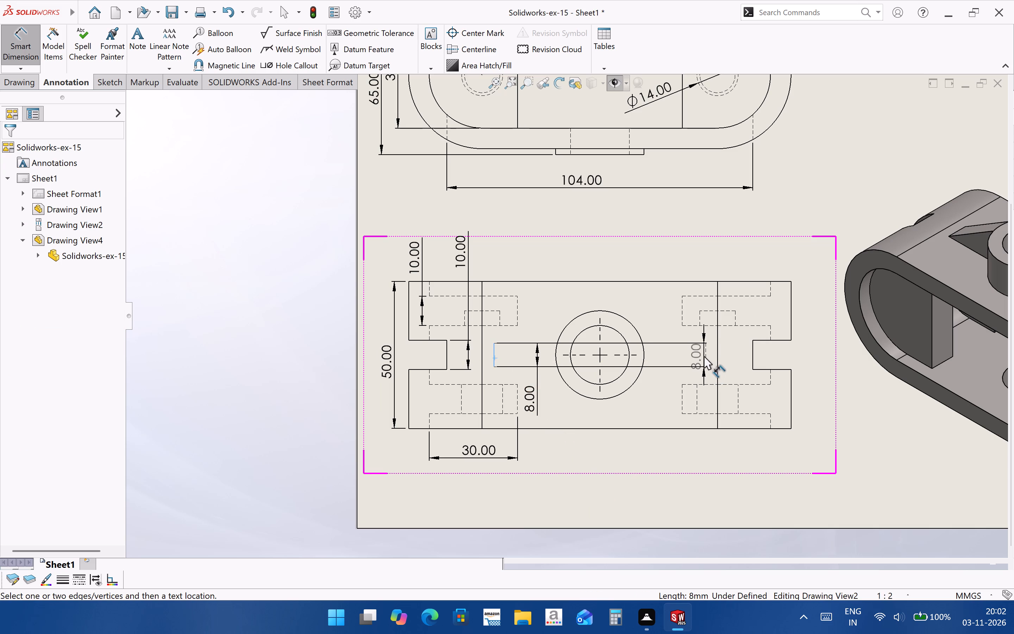
ctrl+click(705, 356)
click(610, 259)
click(628, 458)
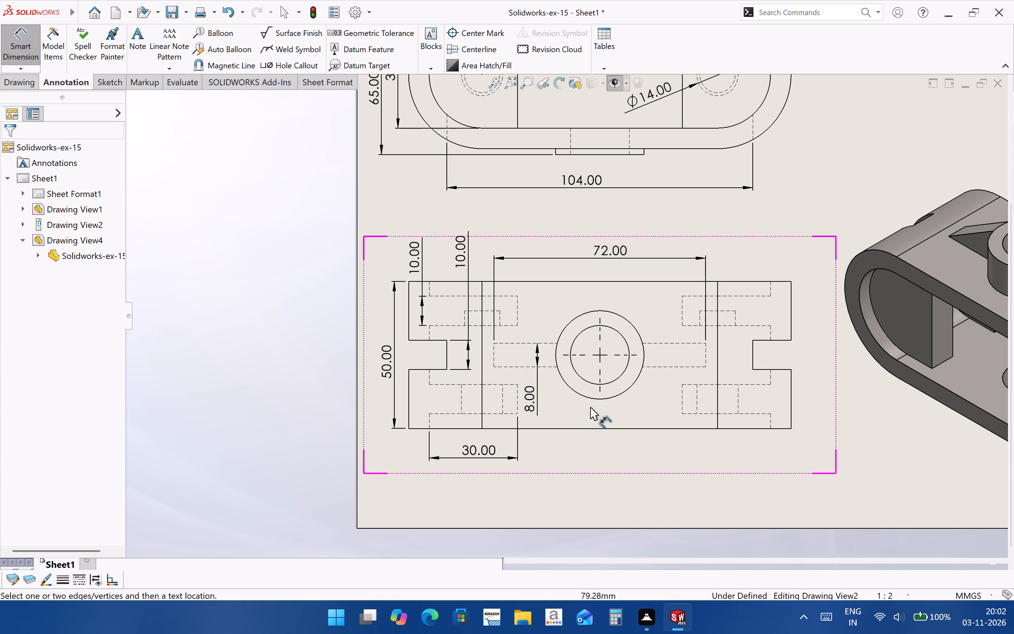
Dimension the central boss's outer diameter and its bore diameter in the top view, placing both below the view.
click(607, 399)
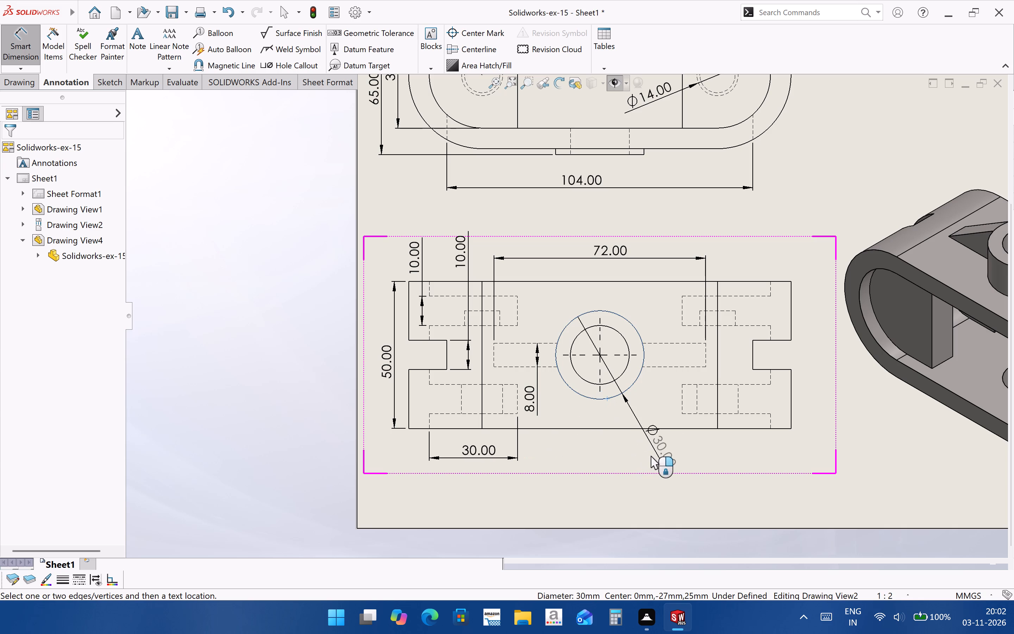
click(652, 456)
click(697, 500)
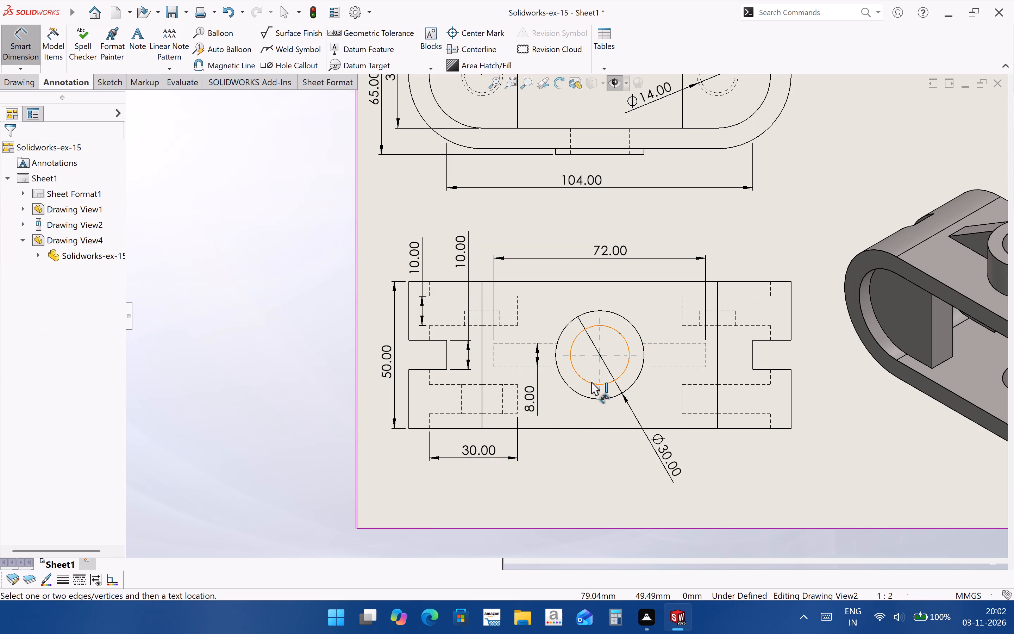
click(592, 383)
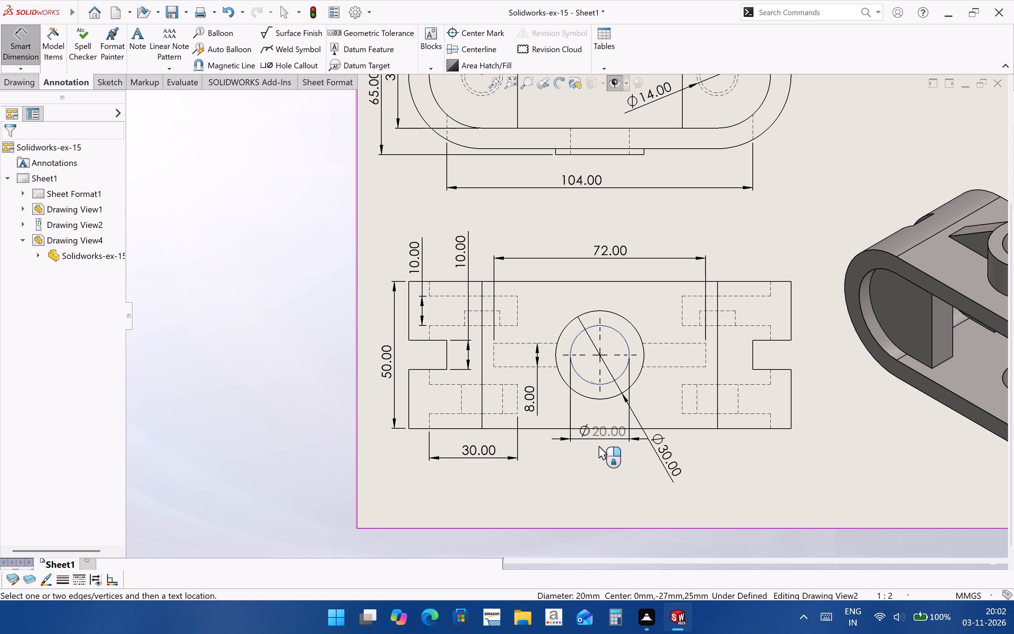
click(594, 471)
click(749, 490)
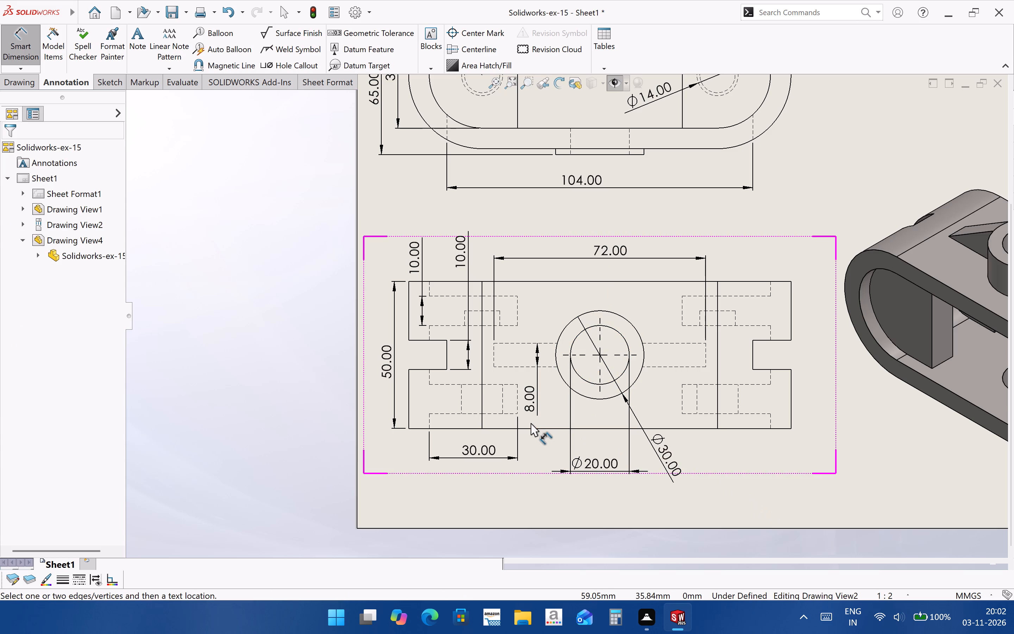
Dimension the hidden hole's diameter in the lower-right inner wall of the top view, placing the dimension below the view.
click(698, 401)
click(738, 400)
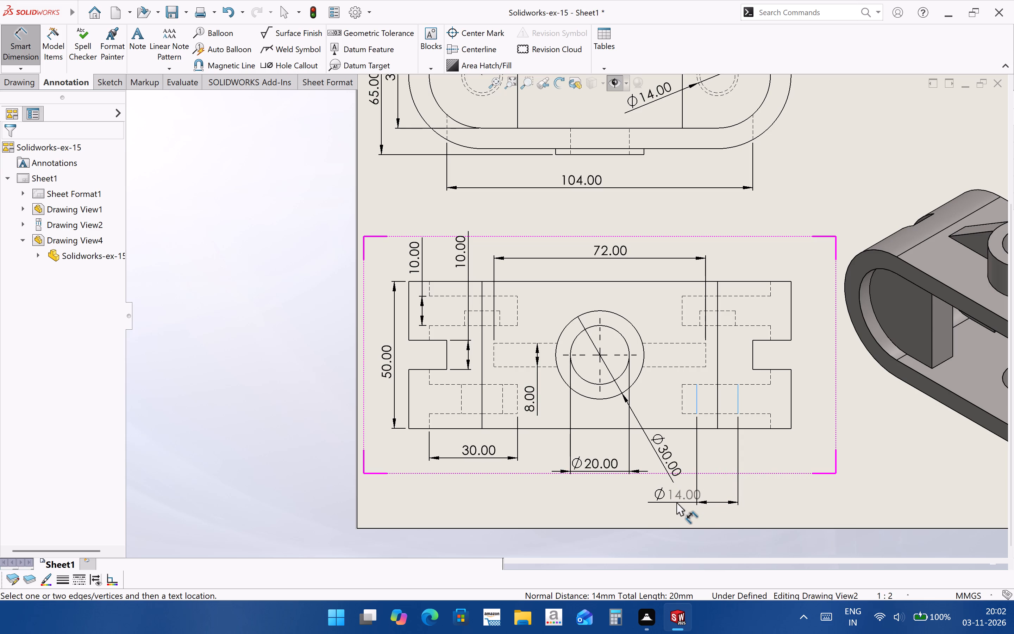
click(776, 504)
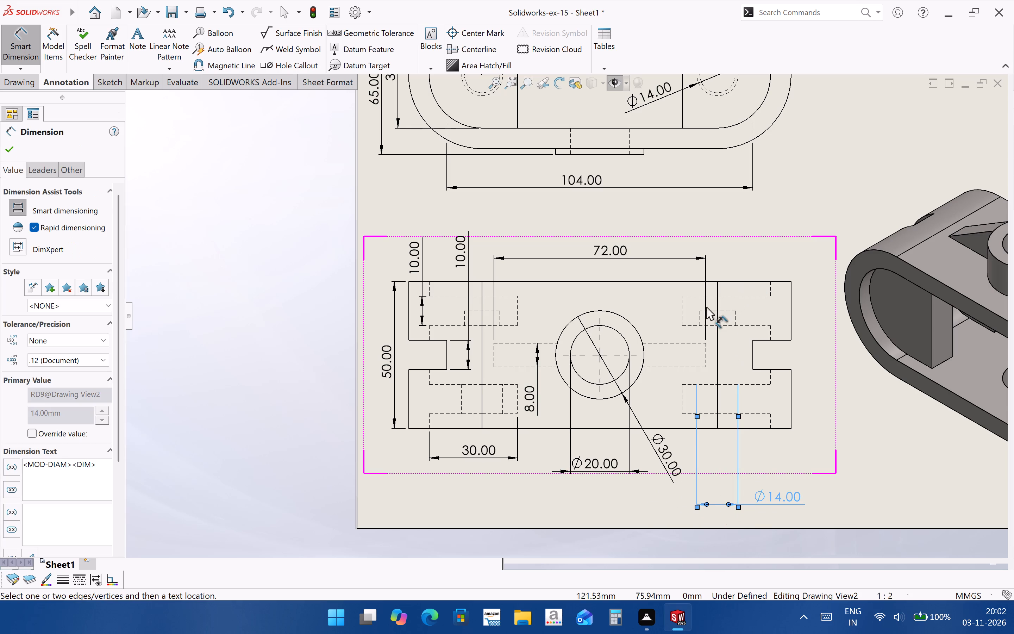
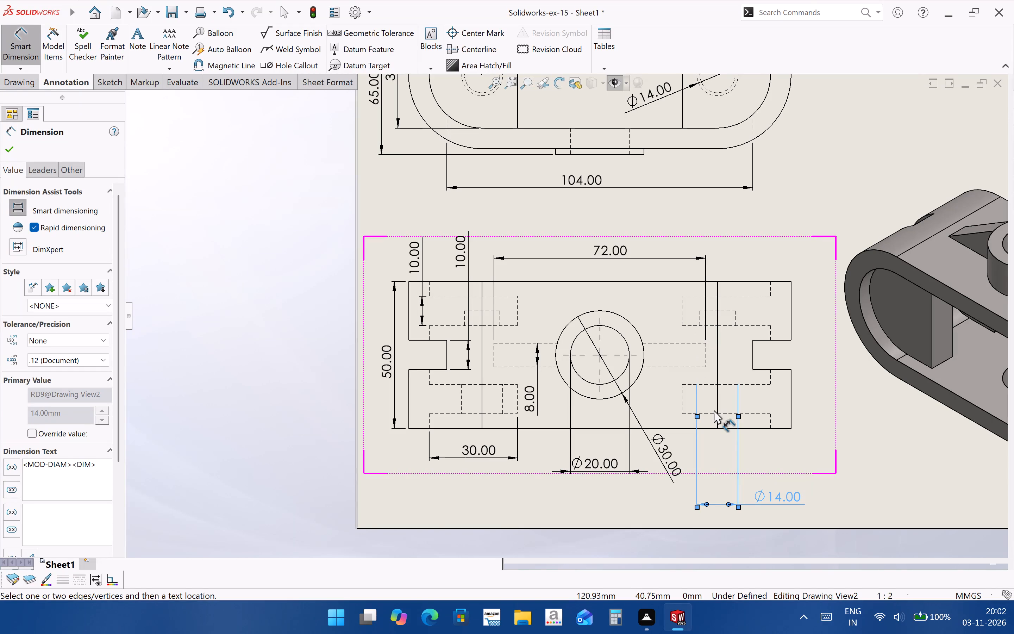
Dimension the diameter of the smaller hidden hole in the upper right-hand lug of the lower view, placing it above the view.
click(865, 500)
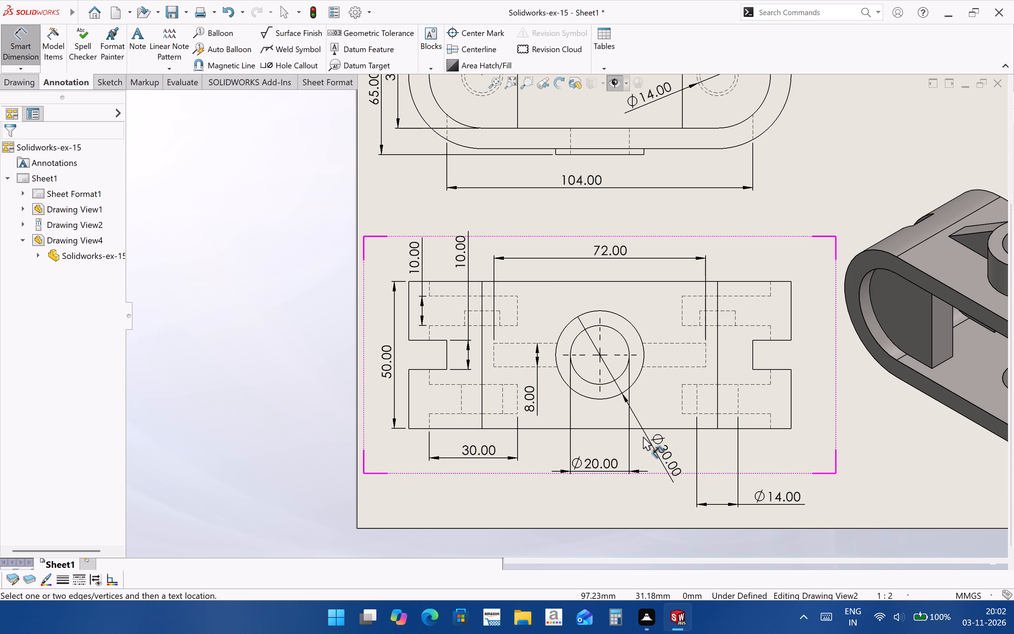
click(699, 319)
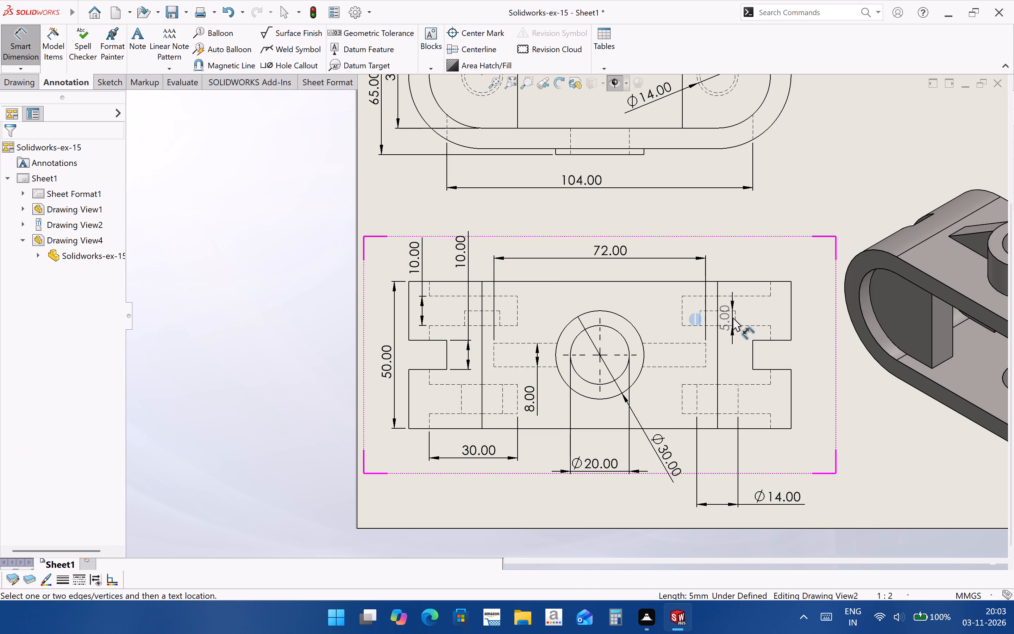
click(736, 317)
click(758, 228)
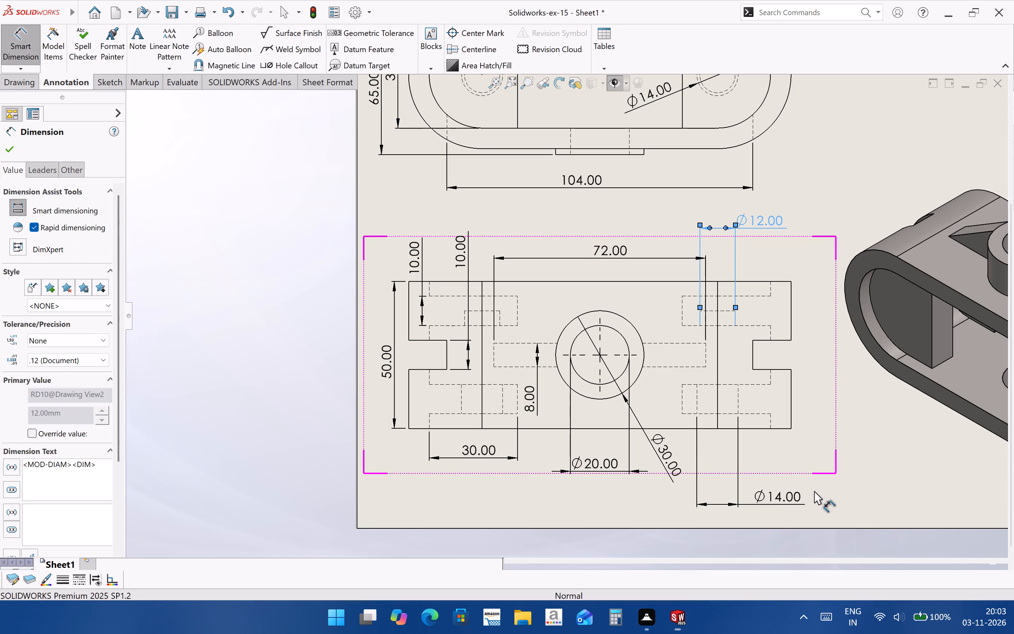
click(832, 455)
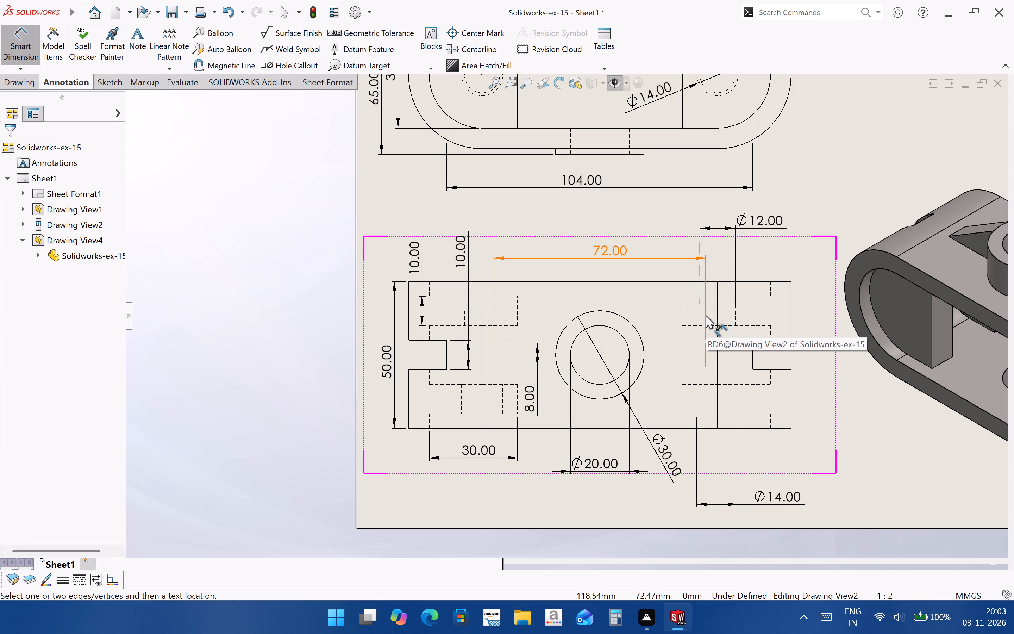
Dimension the depth of that same hidden hole, placing the value beside the lug inside the lower view.
scroll(726, 296, down, 3)
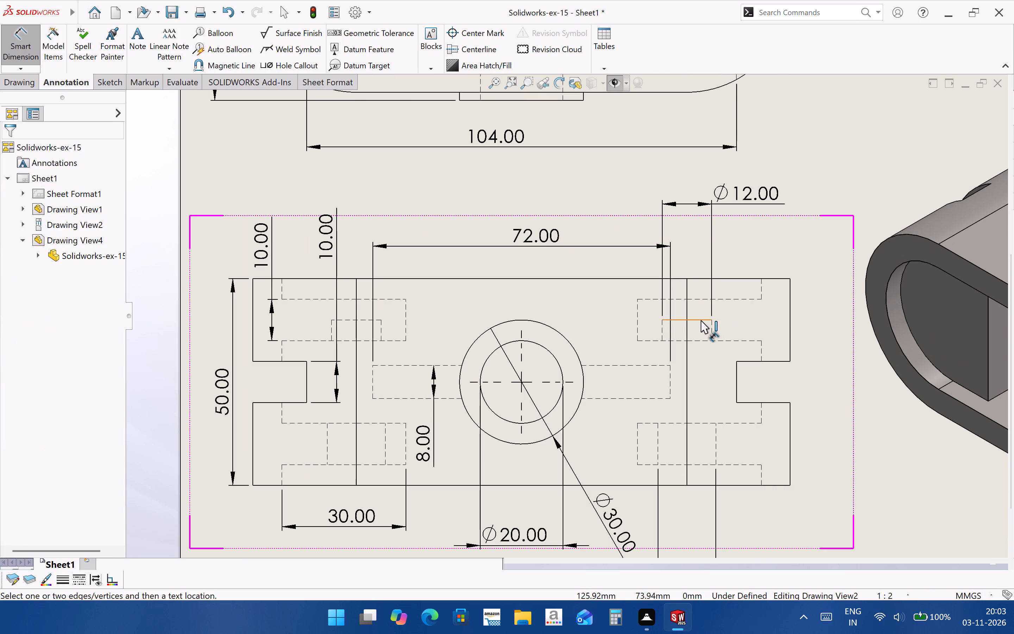
click(701, 320)
ctrl+click(700, 340)
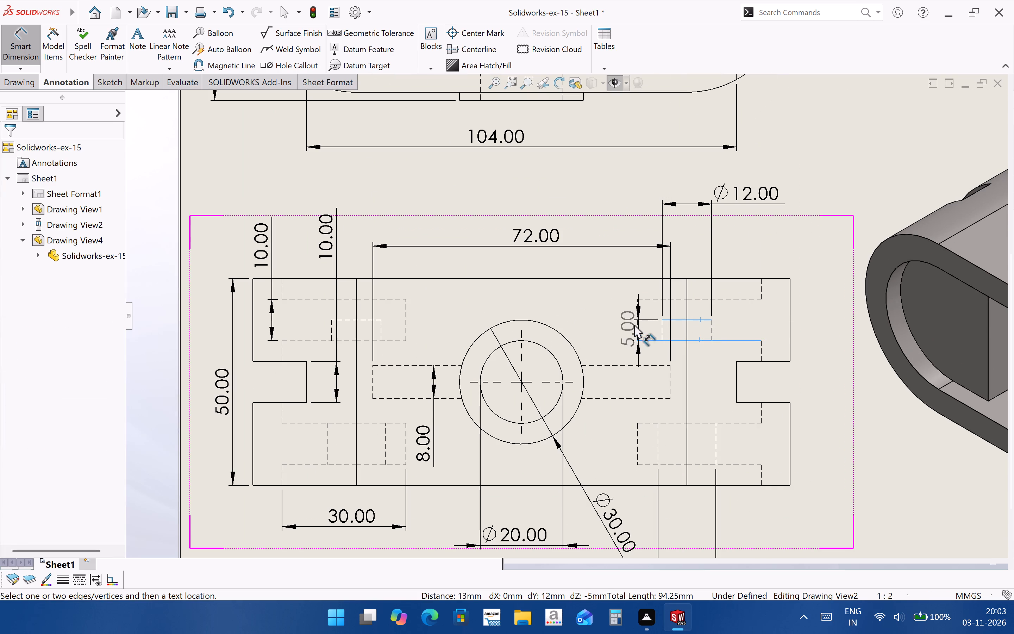
click(620, 313)
scroll(775, 441, up, 3)
click(840, 467)
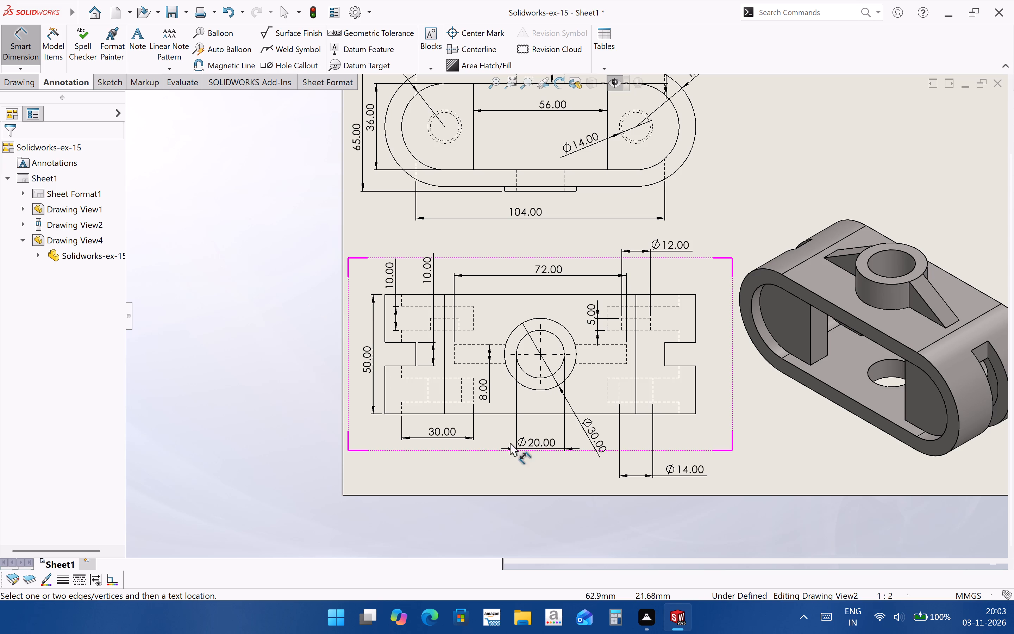
Create vertical section view A-A through the centre of the front view and place it above the isometric view.
scroll(517, 421, up, 3)
scroll(594, 188, down, 2)
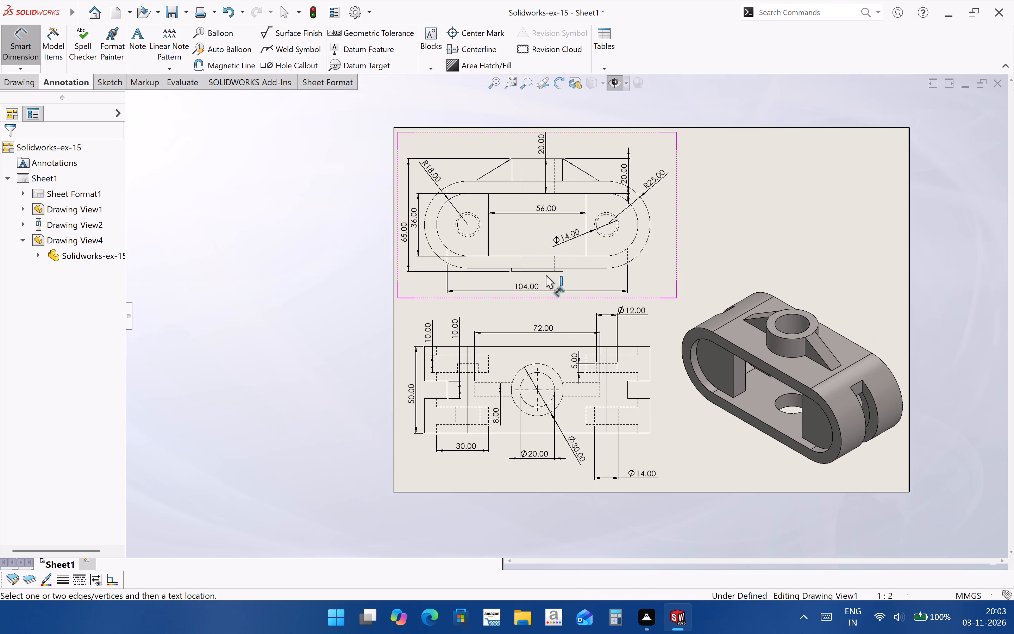
click(639, 260)
click(38, 86)
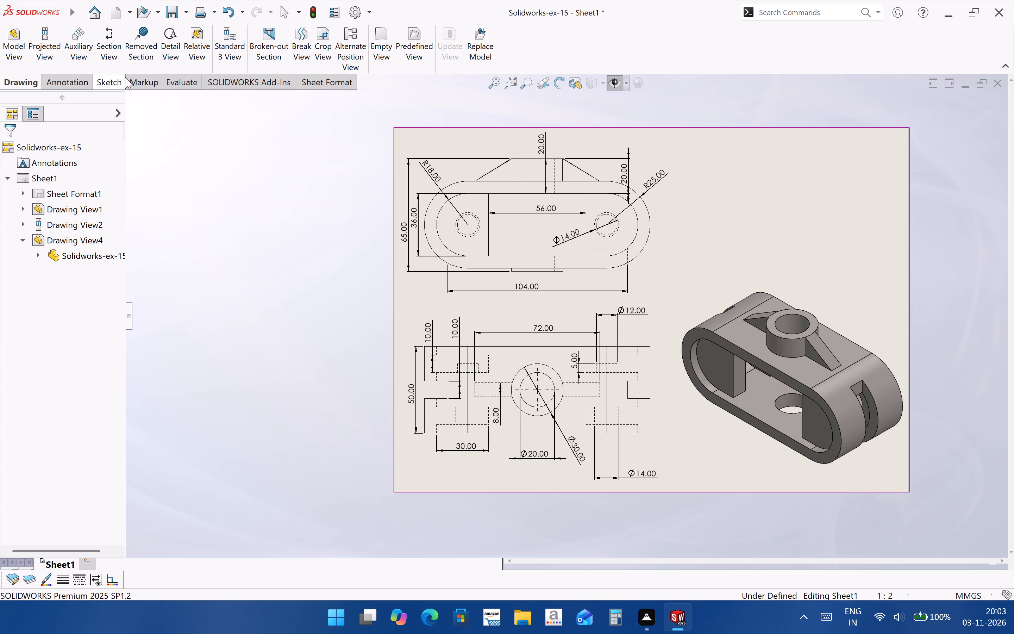
click(102, 32)
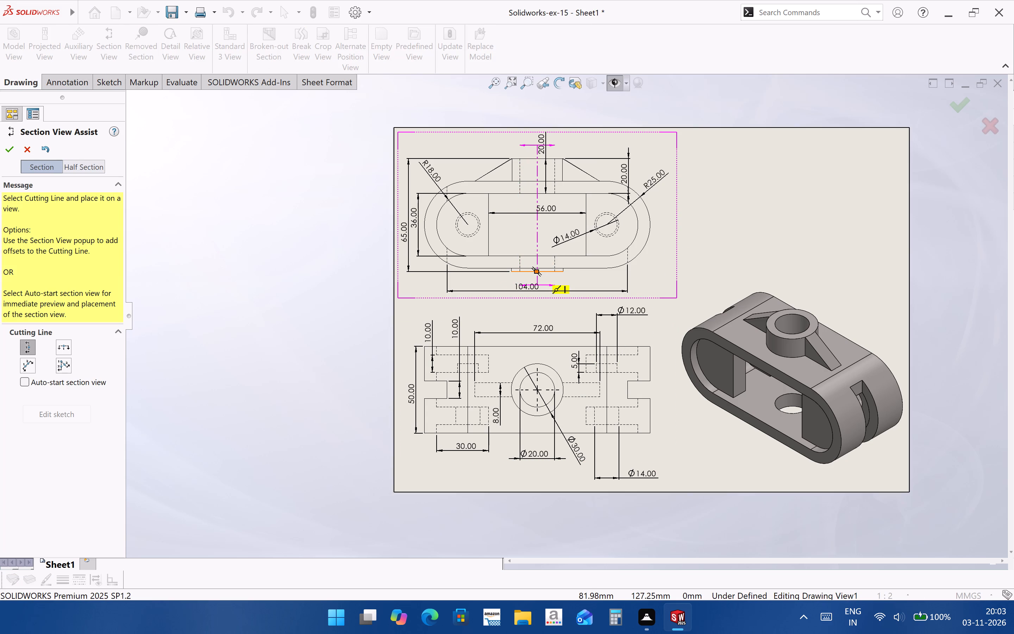
click(537, 271)
click(606, 261)
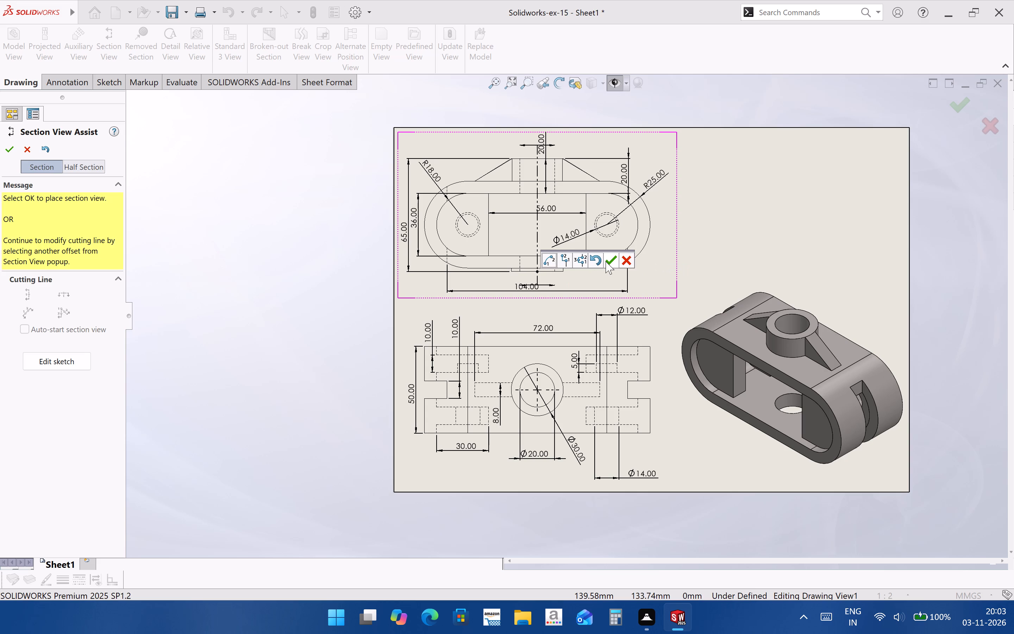
click(793, 234)
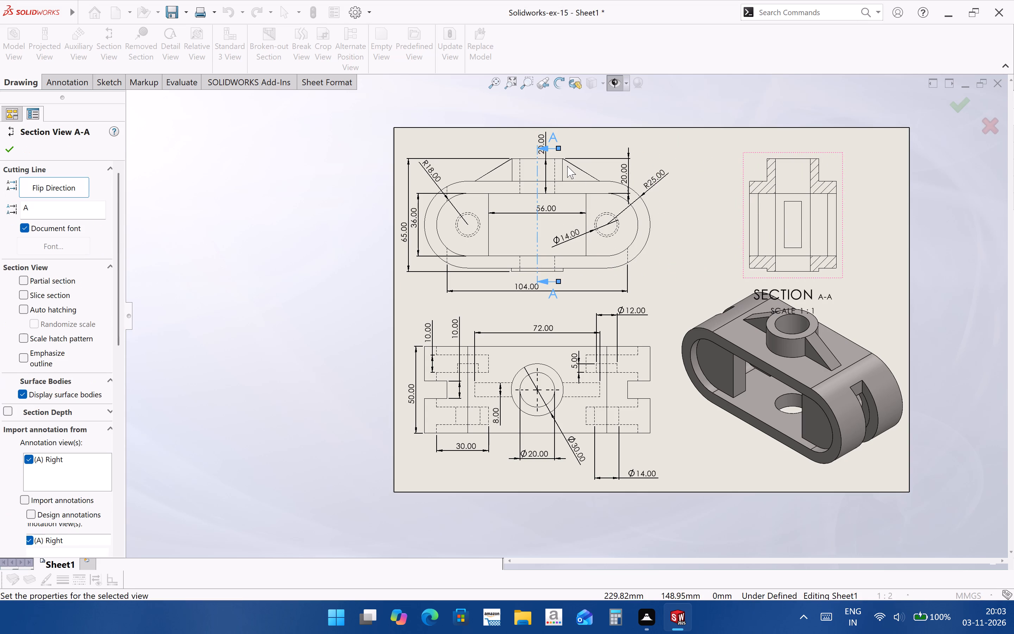
Reposition the central 20.00 height dimension inside the front view's boss, clear of the section arrow.
scroll(564, 162, down, 3)
drag(535, 147, 536, 183)
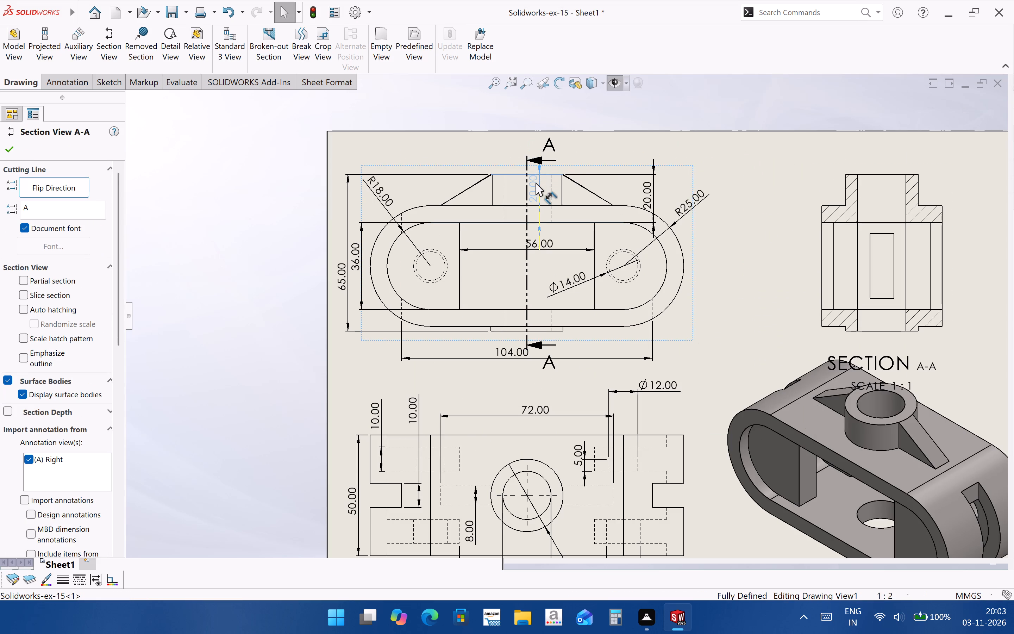
drag(536, 183, 538, 183)
click(742, 201)
Shift the section view and the isometric view slightly towards the front view.
scroll(454, 200, up, 2)
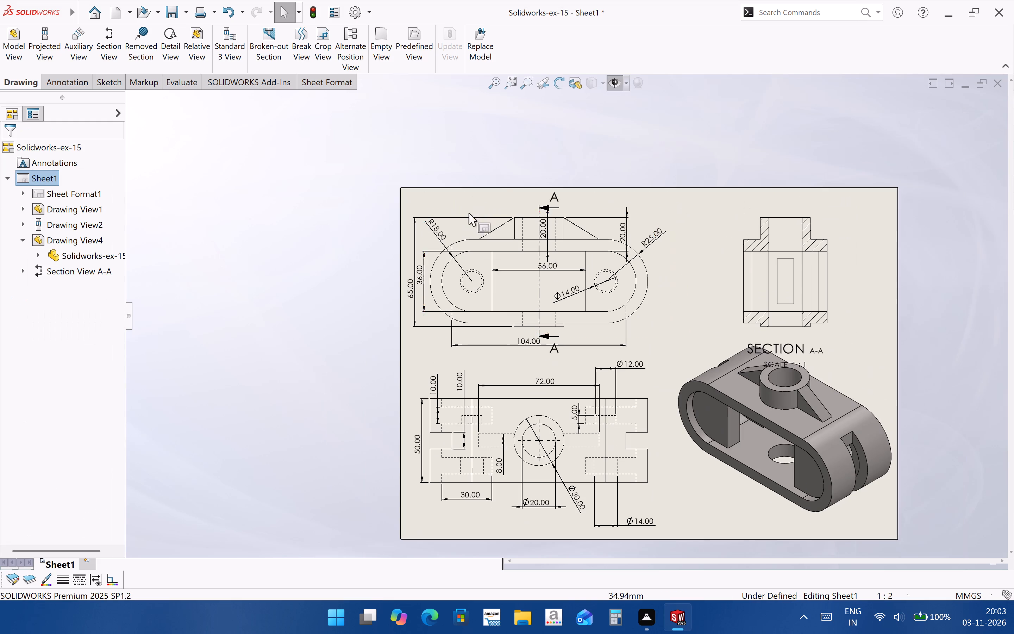
drag(831, 330, 790, 329)
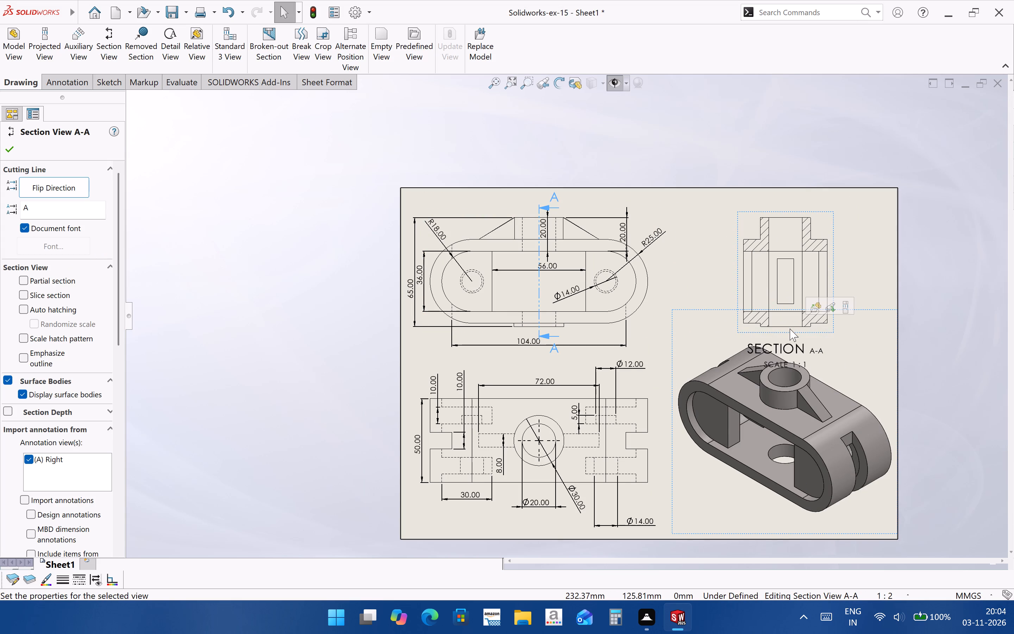
drag(826, 334, 815, 336)
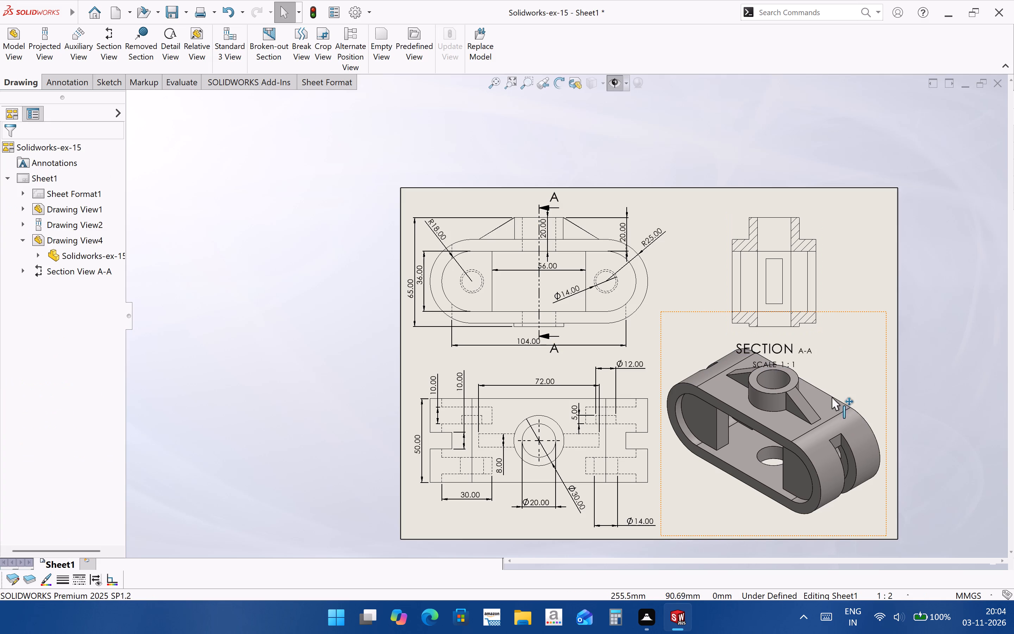
drag(879, 530, 883, 533)
Delete the section view's label with its scale note.
click(774, 350)
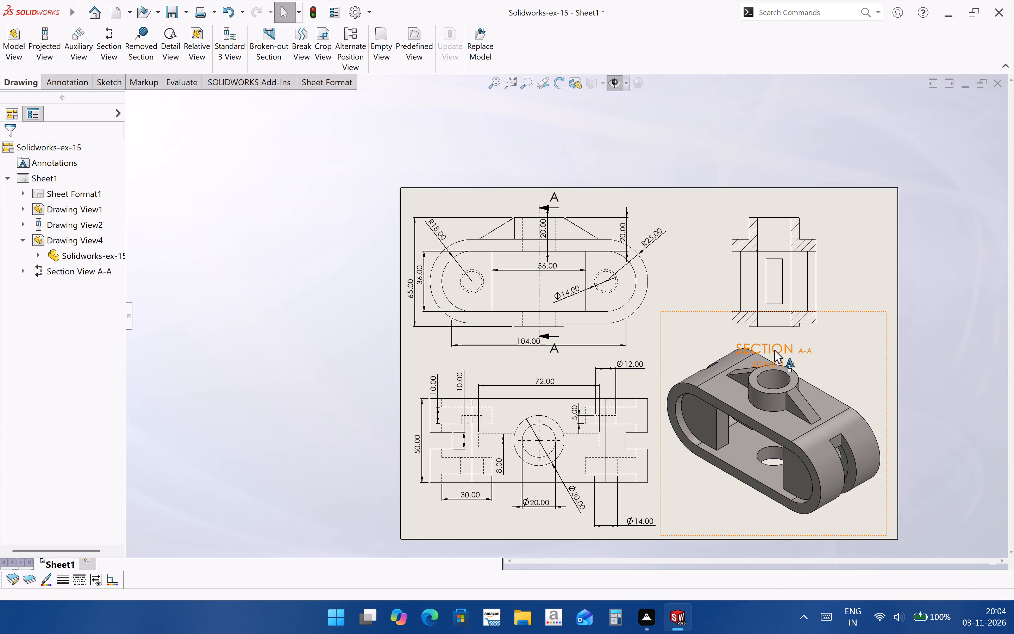
key(Delete)
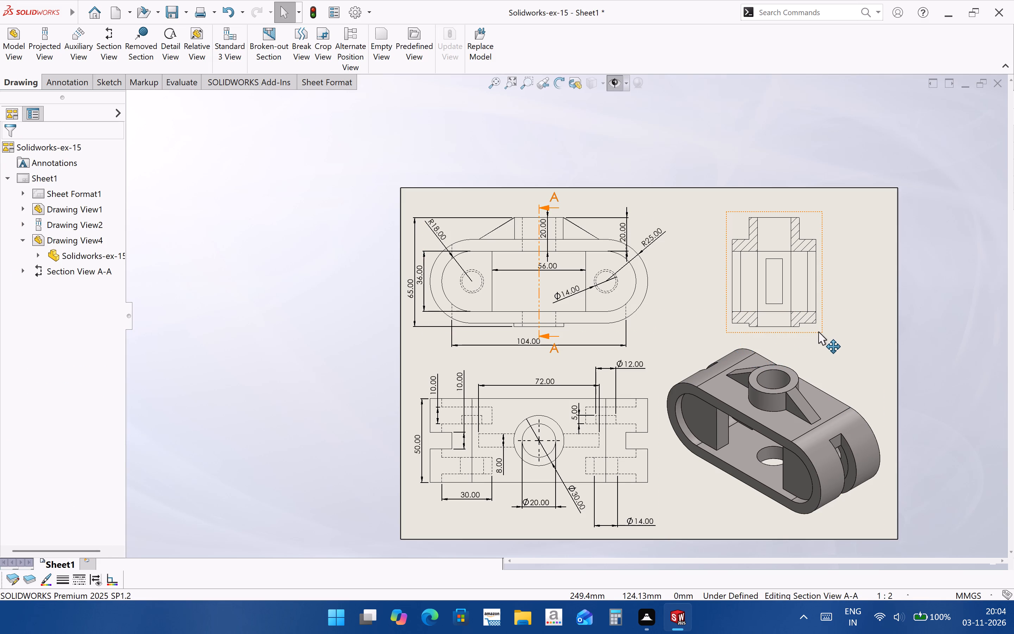
Move section view A-A slightly further left to centre it above the isometric view.
drag(818, 331, 810, 332)
click(838, 365)
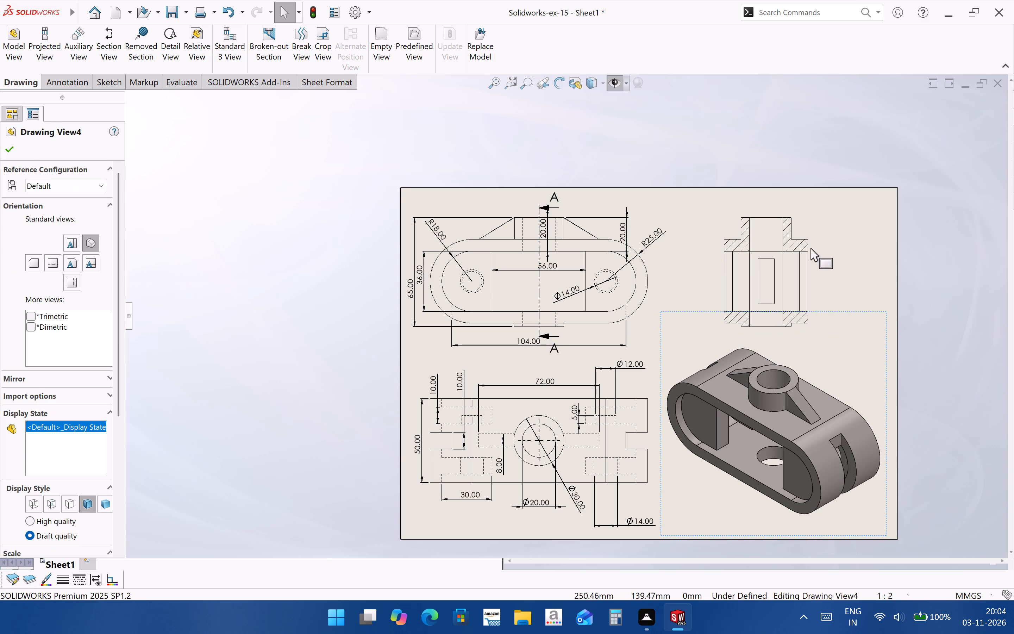
Dimension the diameter of the boss's central bore in section view A-A, placing the value above the view.
click(113, 86)
click(8, 38)
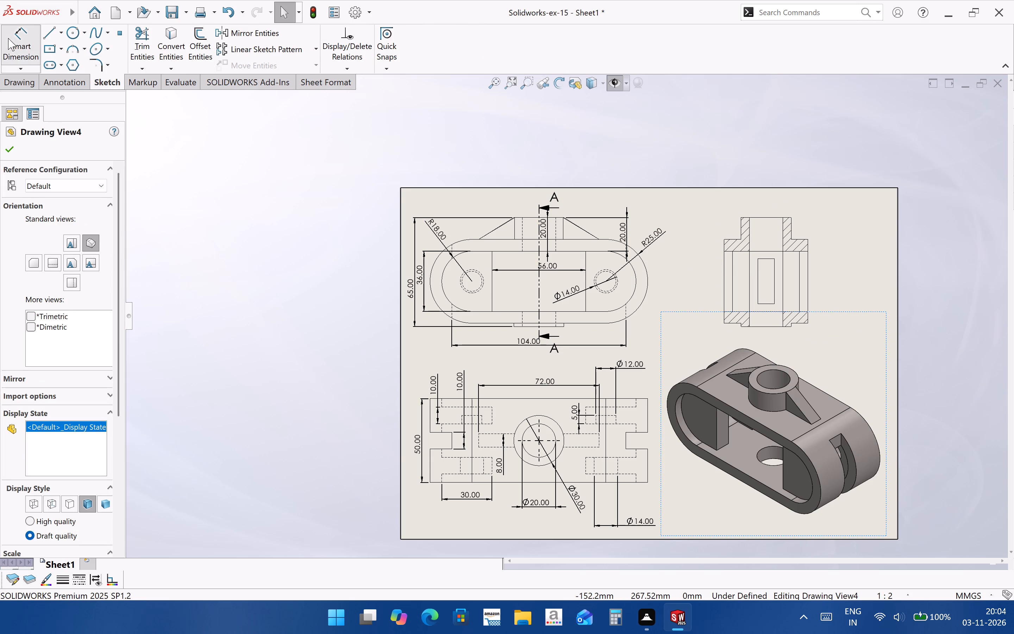
scroll(782, 242, down, 2)
click(717, 247)
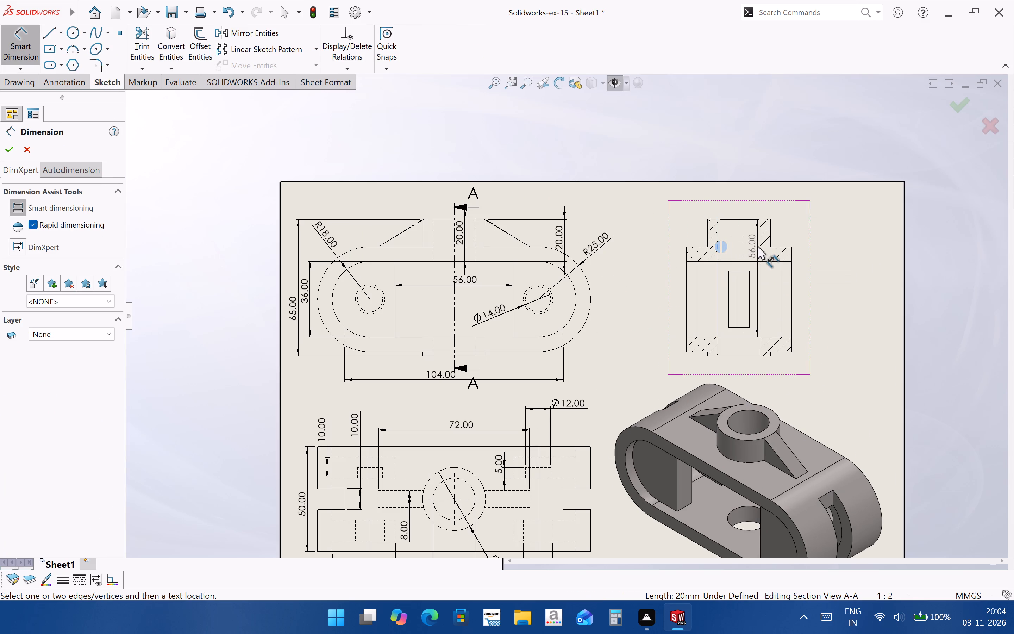
click(759, 246)
click(740, 209)
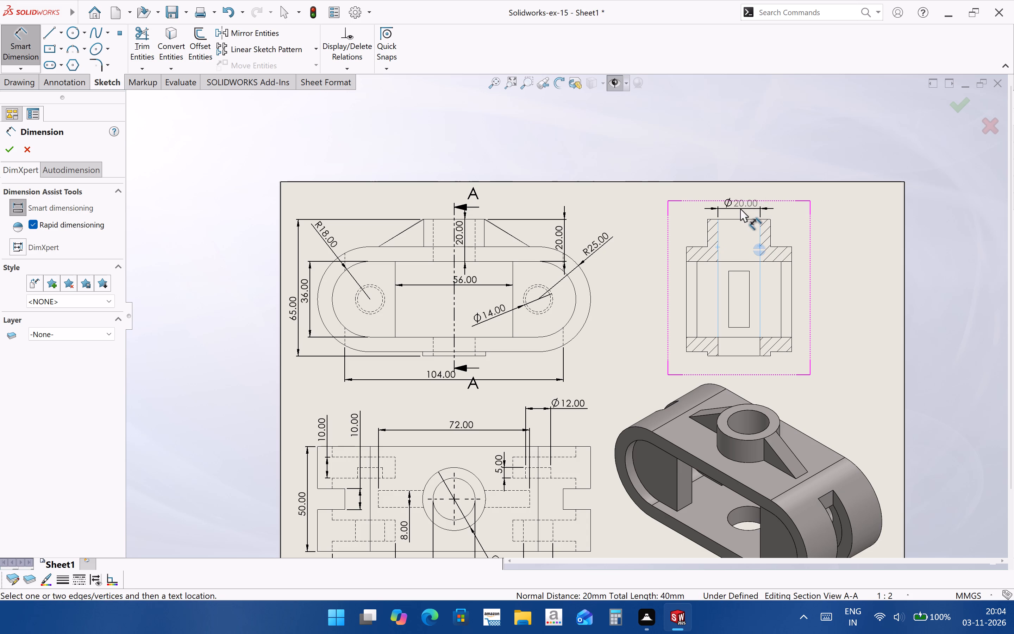
click(848, 248)
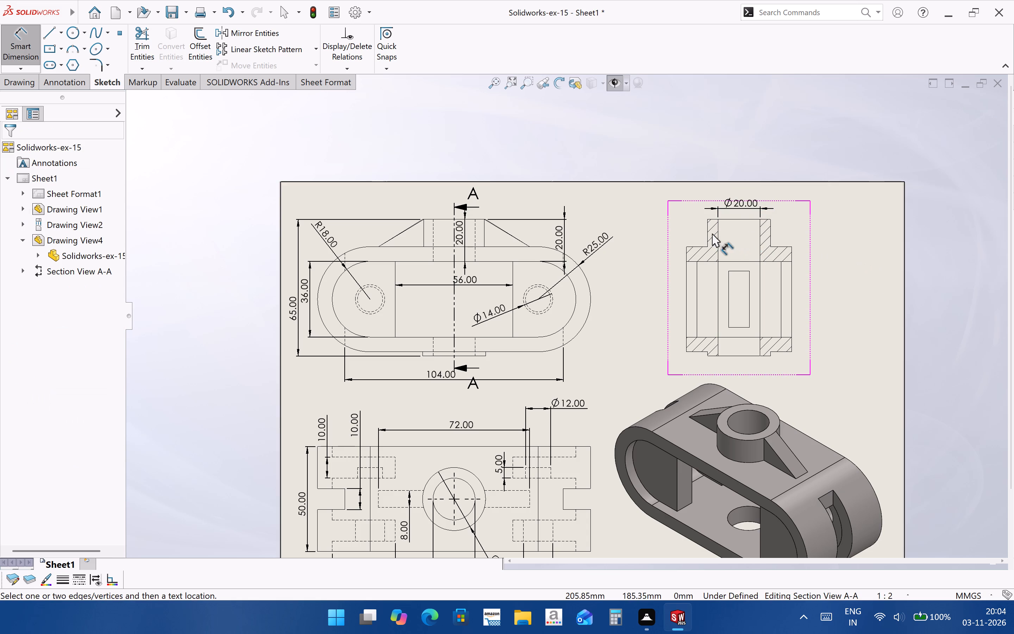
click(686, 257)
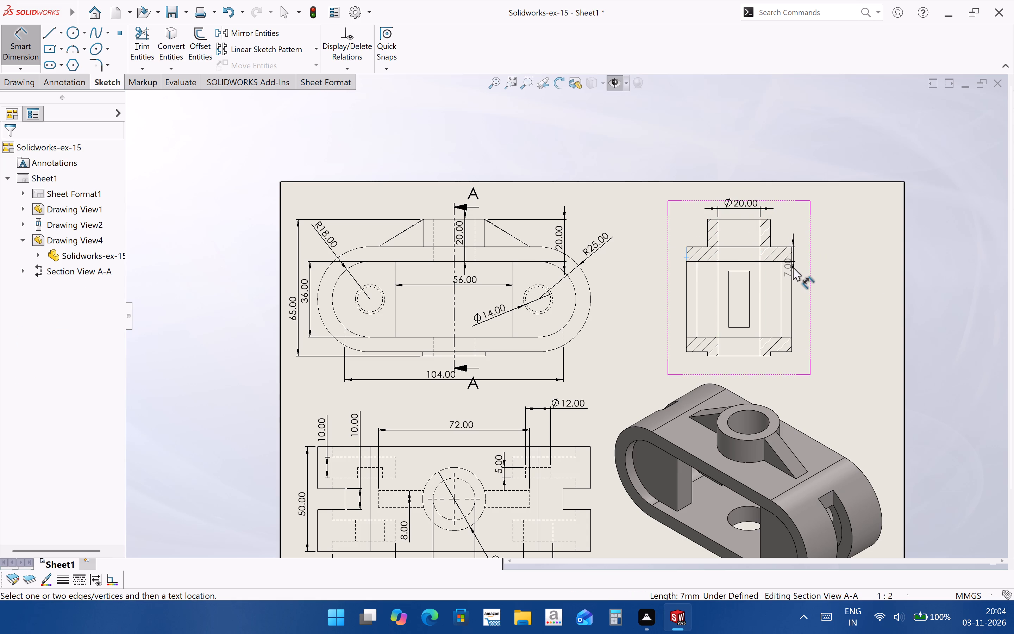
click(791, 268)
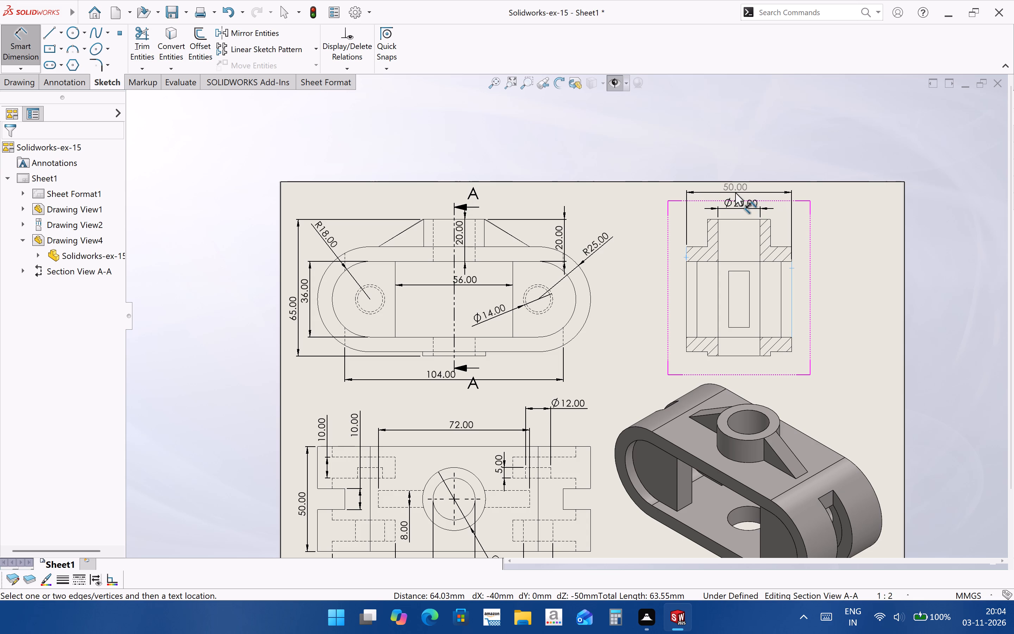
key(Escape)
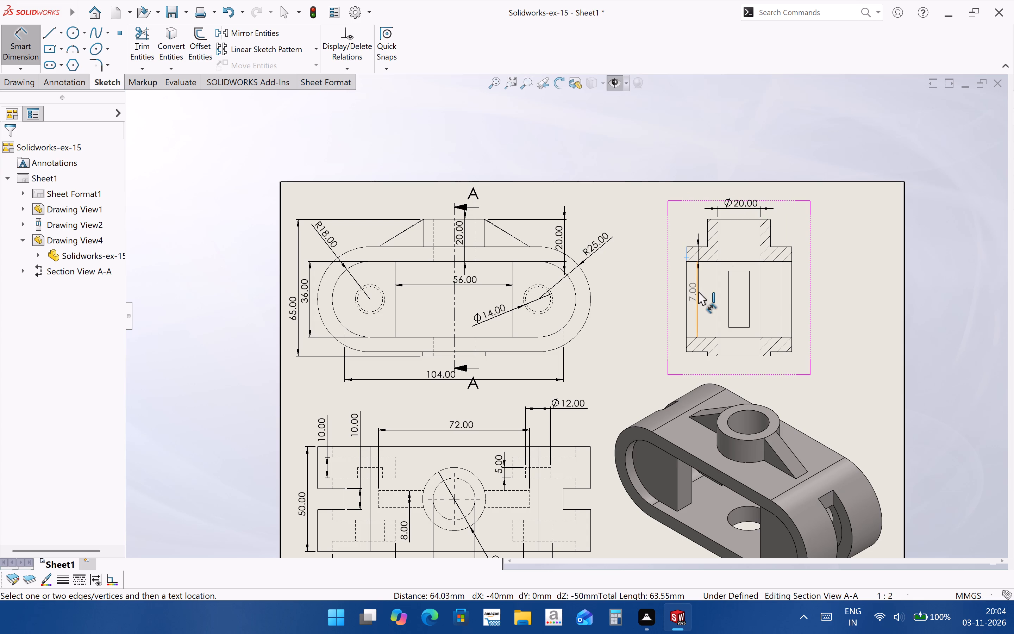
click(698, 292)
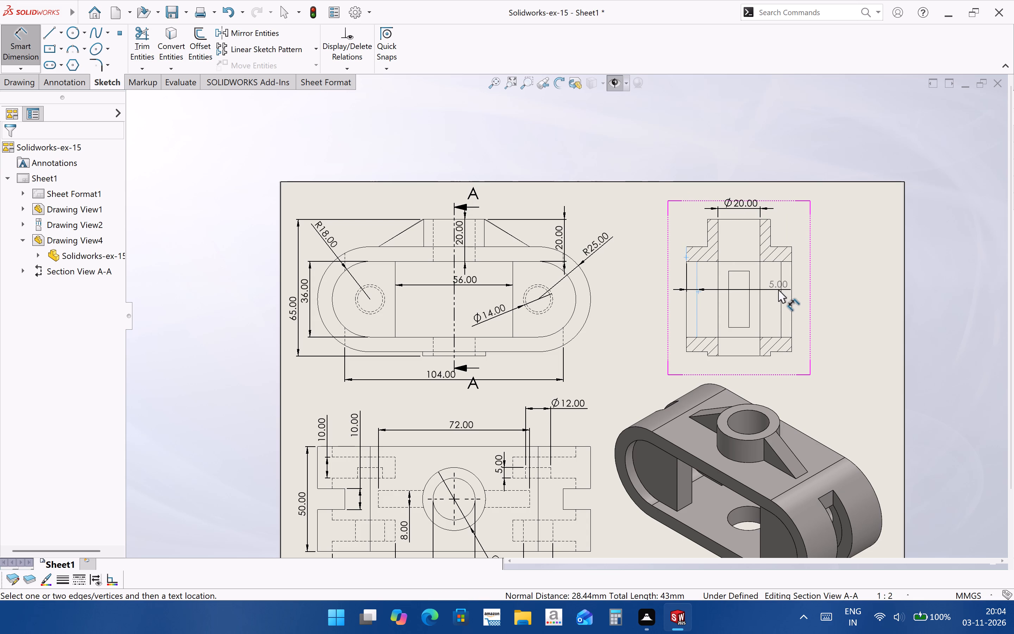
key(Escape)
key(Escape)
Dimension the distance between the two inner vertical edges of section view A-A, placing it above the bore diameter.
click(696, 299)
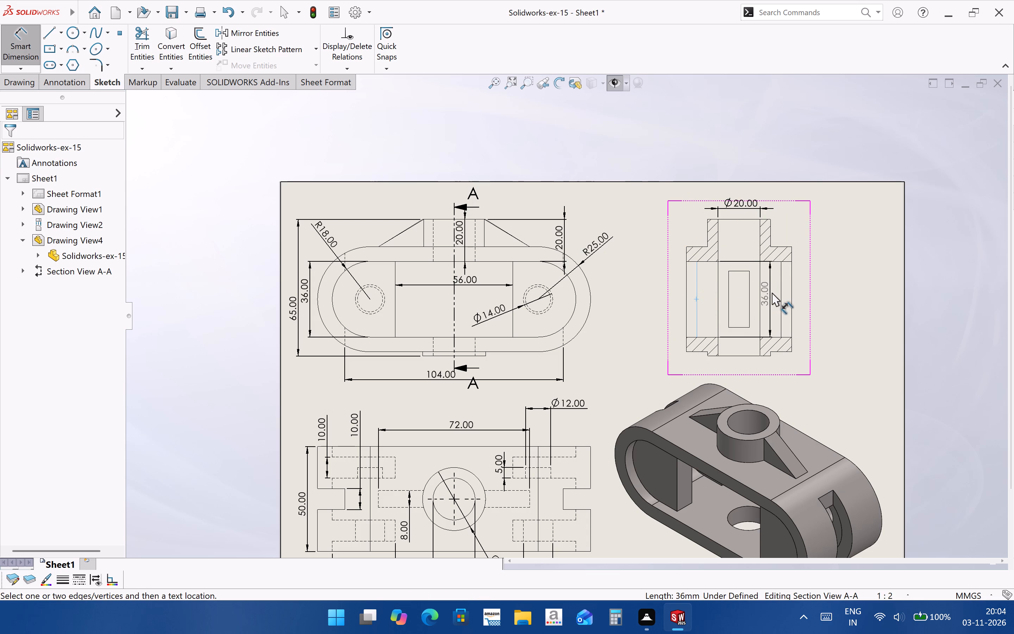
click(780, 293)
click(744, 194)
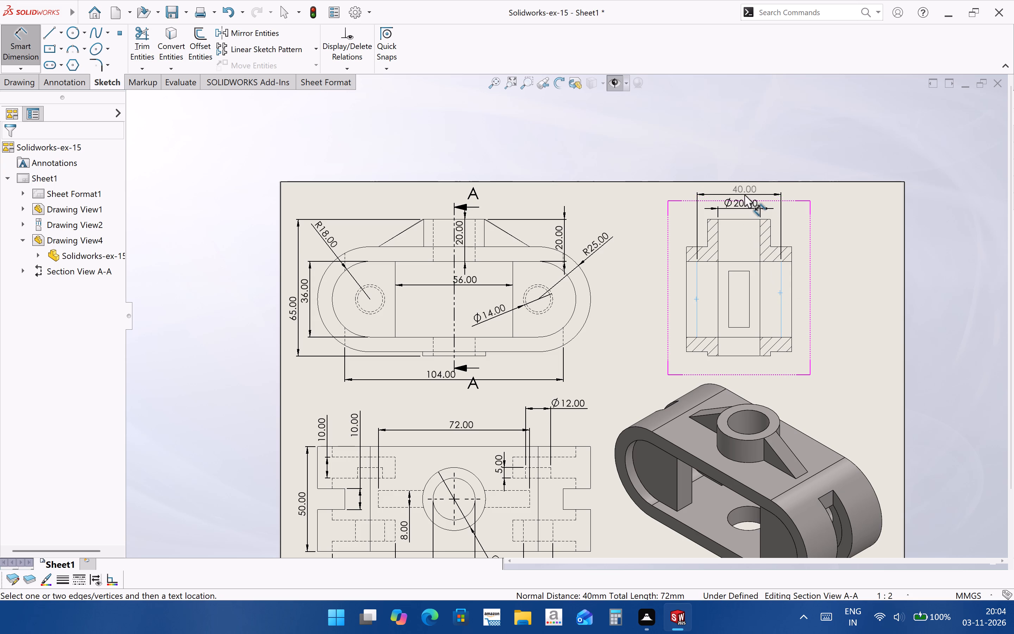
click(895, 322)
scroll(567, 220, up, 3)
scroll(615, 470, down, 2)
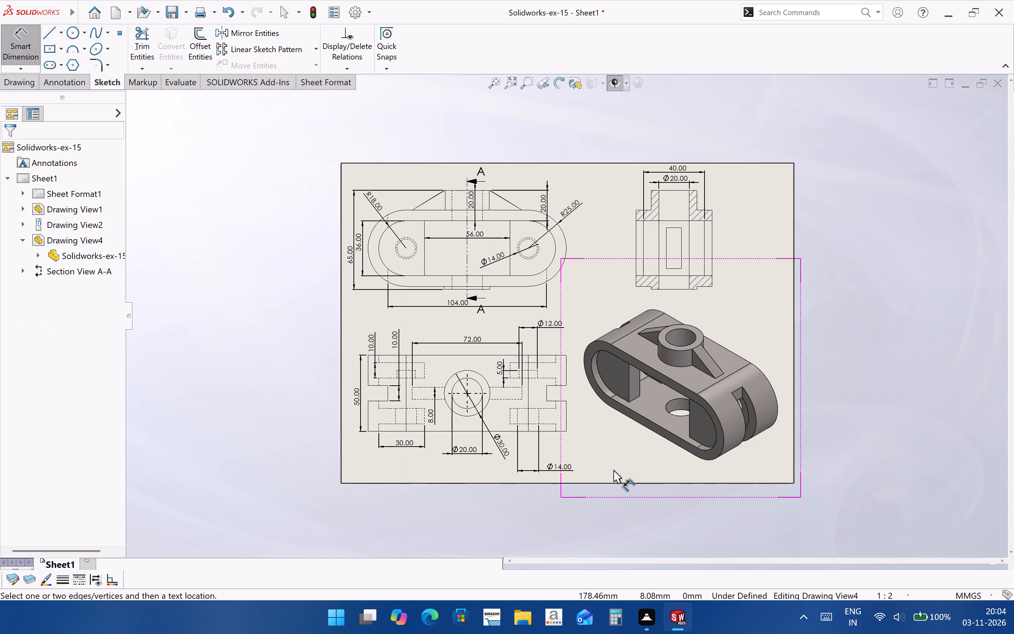
scroll(481, 326, down, 2)
click(594, 260)
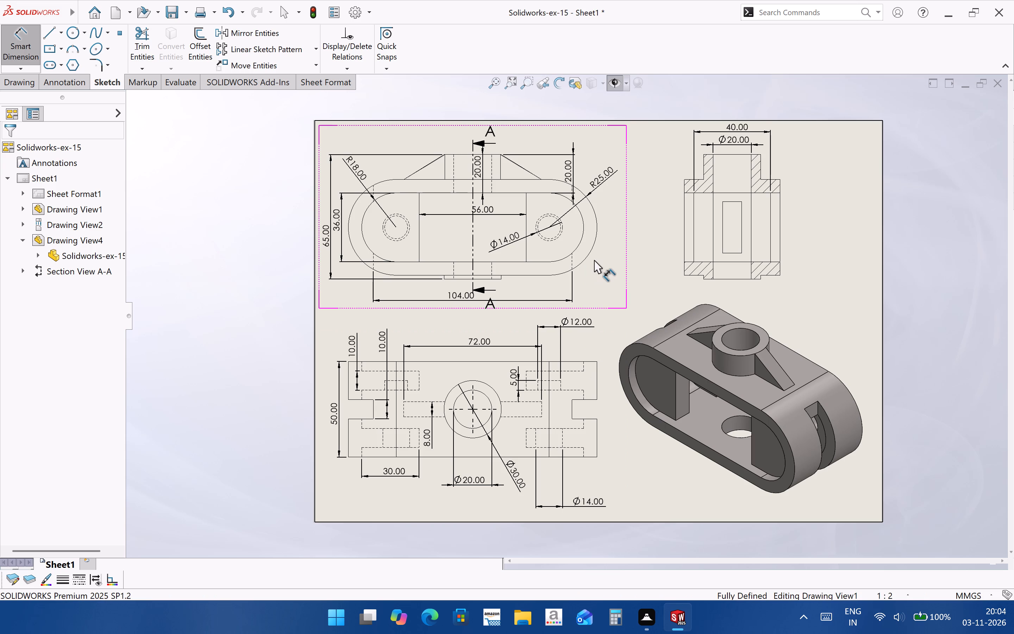
key(Escape)
Create a projected view from the front view and place it directly above, outside the sheet.
click(607, 275)
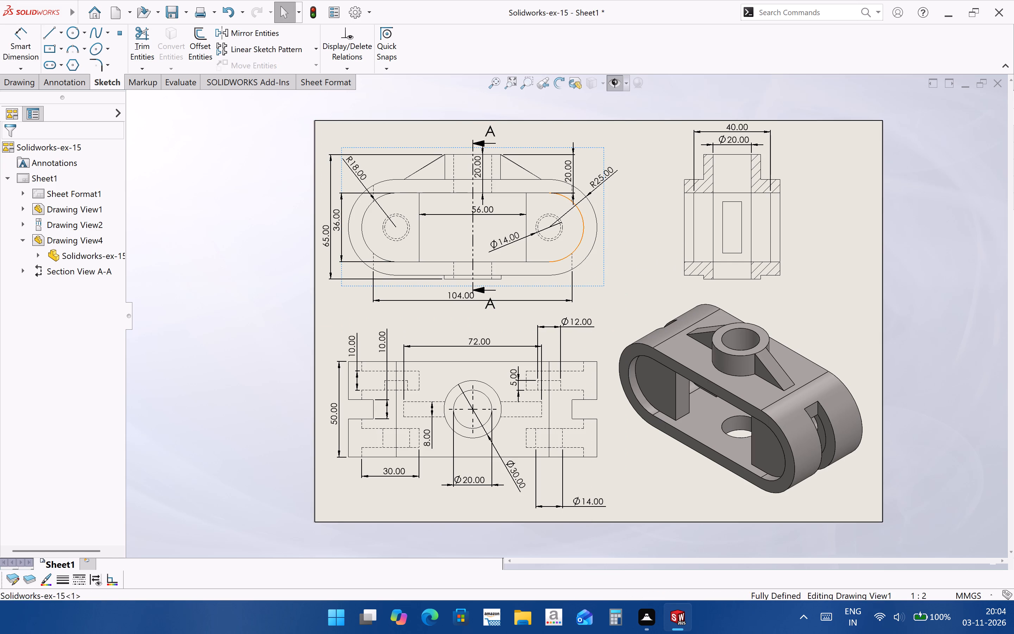
click(666, 253)
scroll(659, 302, up, 3)
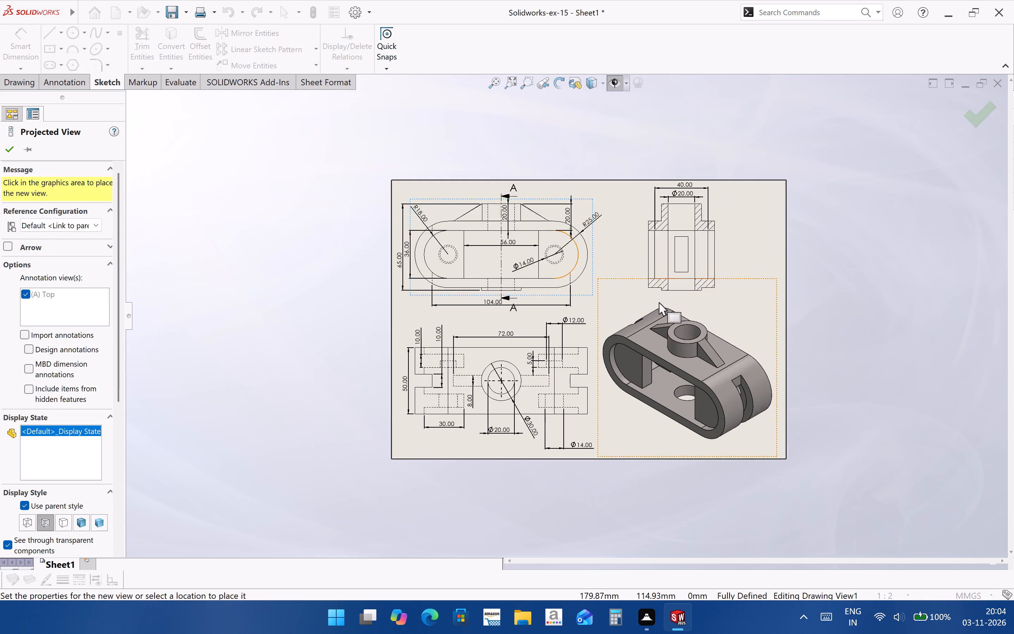
click(522, 124)
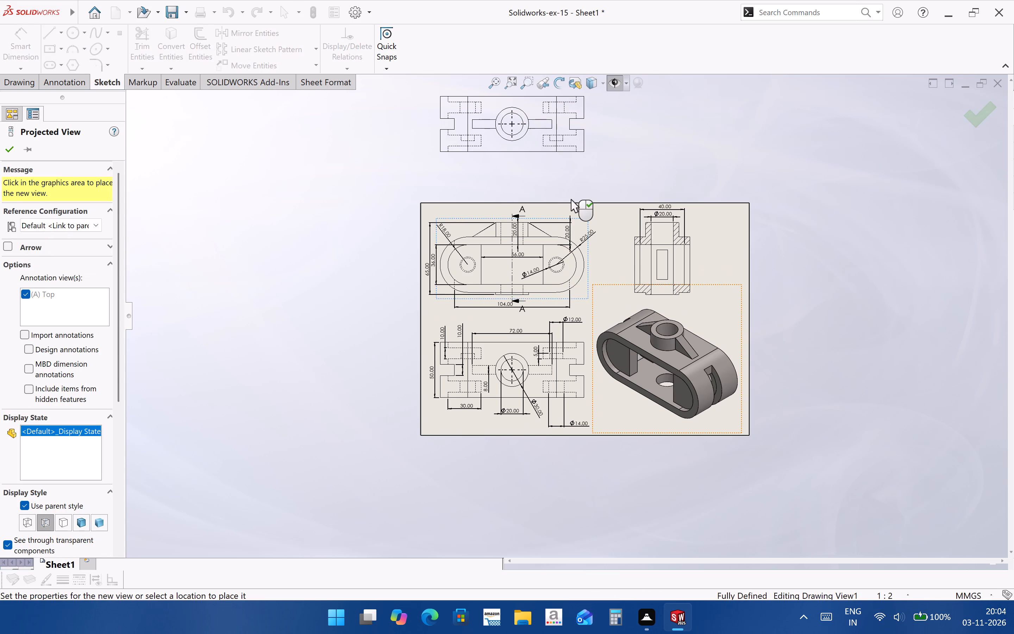
scroll(575, 149, down, 1)
scroll(593, 418, down, 1)
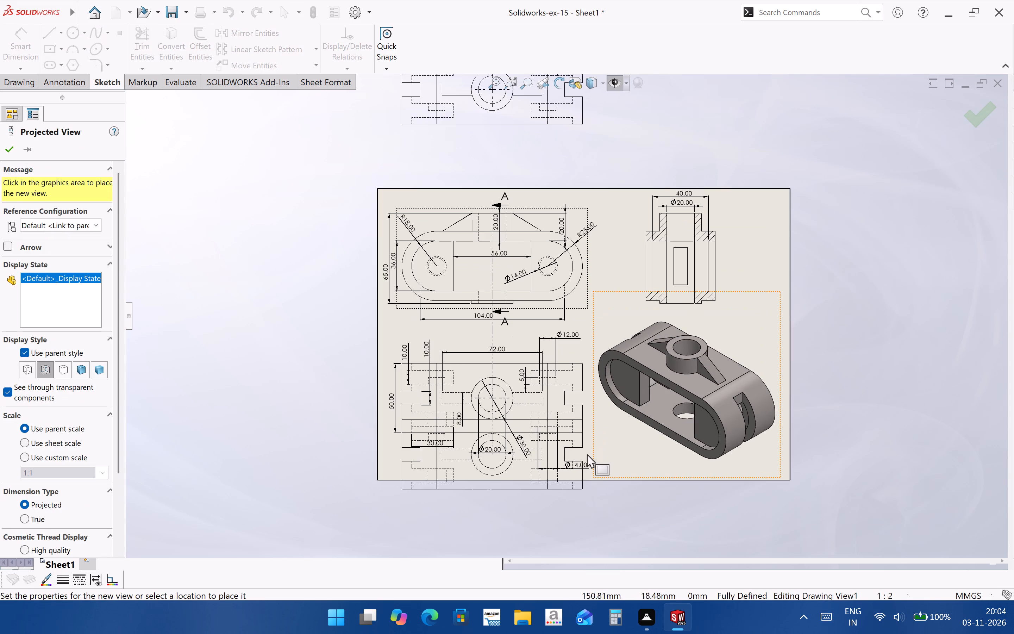
key(Escape)
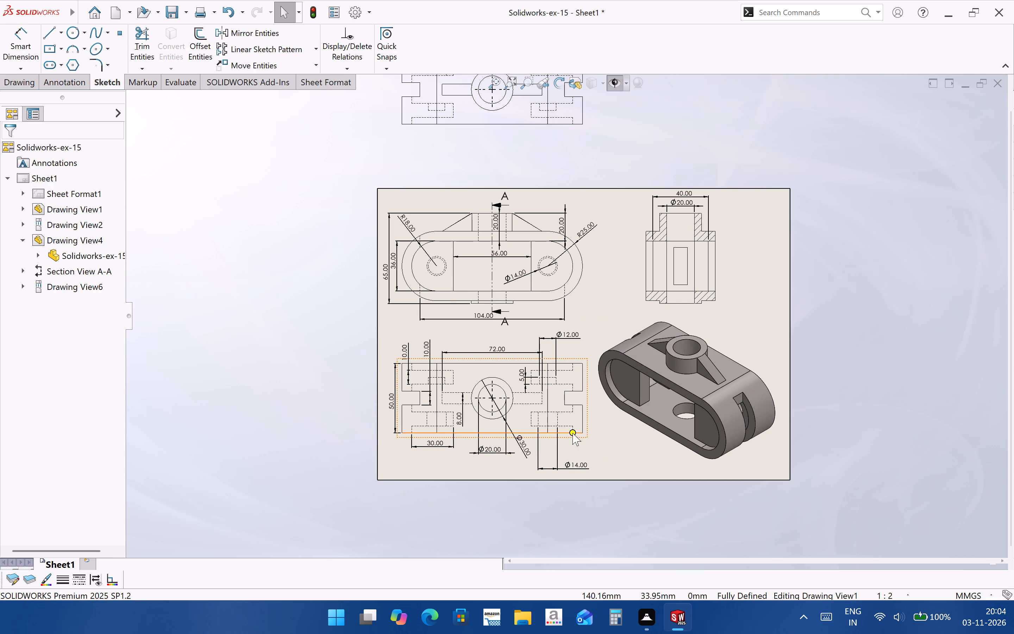
Delete the old dimensioned projected view beneath the front view.
click(581, 442)
key(Delete)
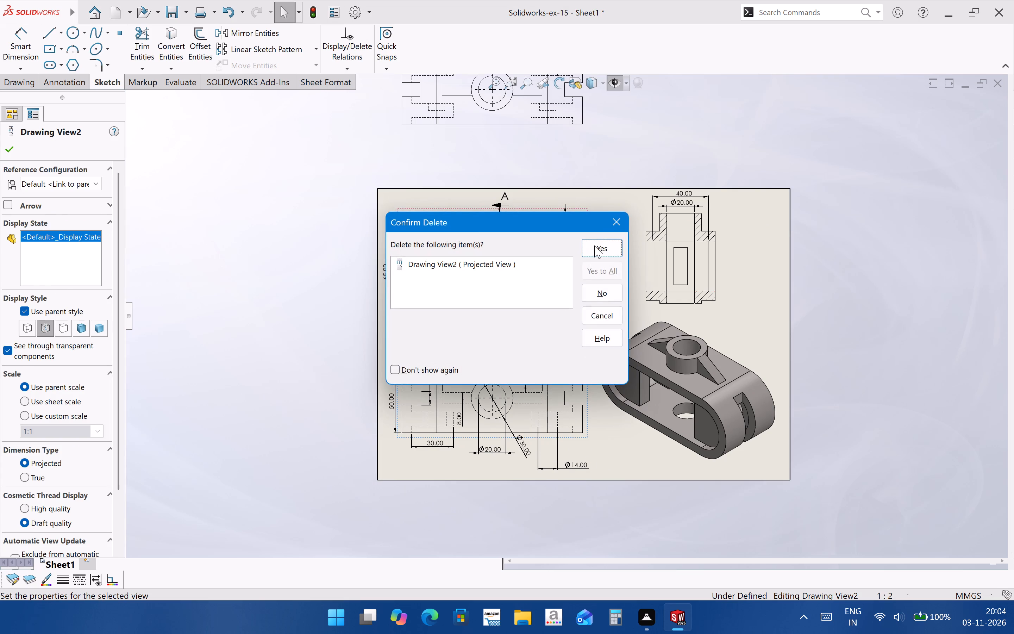
click(595, 245)
Move the new projected view from above the sheet into the empty space beneath the front view.
click(580, 128)
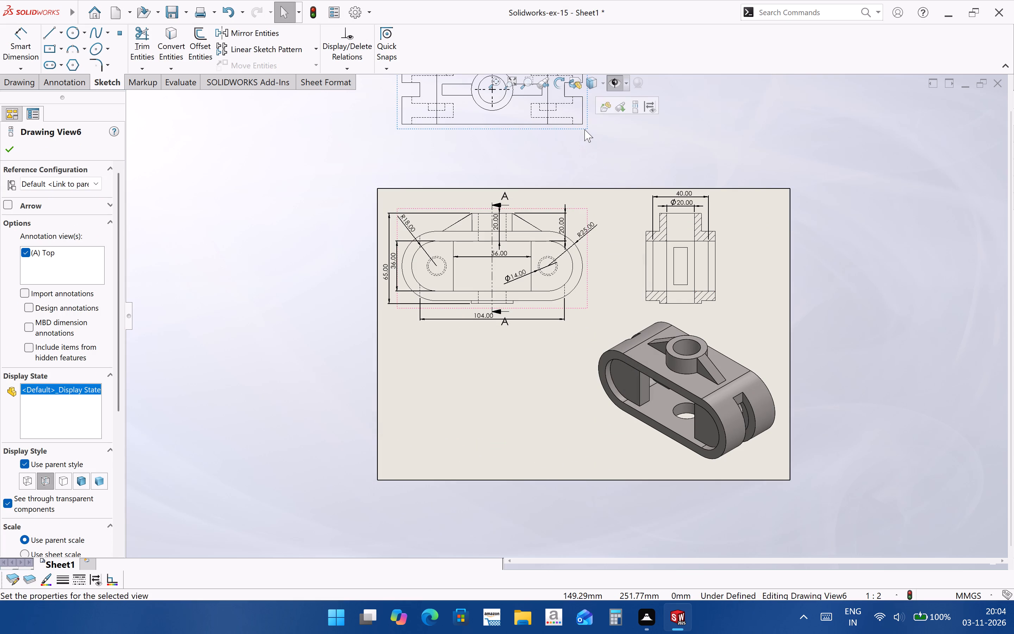
drag(584, 129, 581, 436)
click(605, 467)
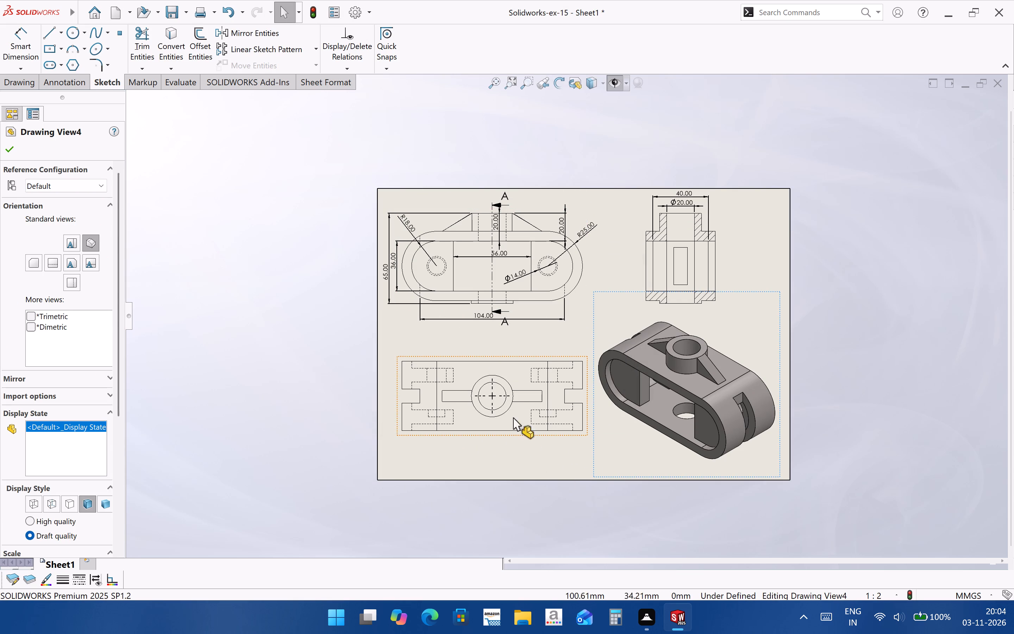
scroll(489, 452, down, 2)
click(520, 515)
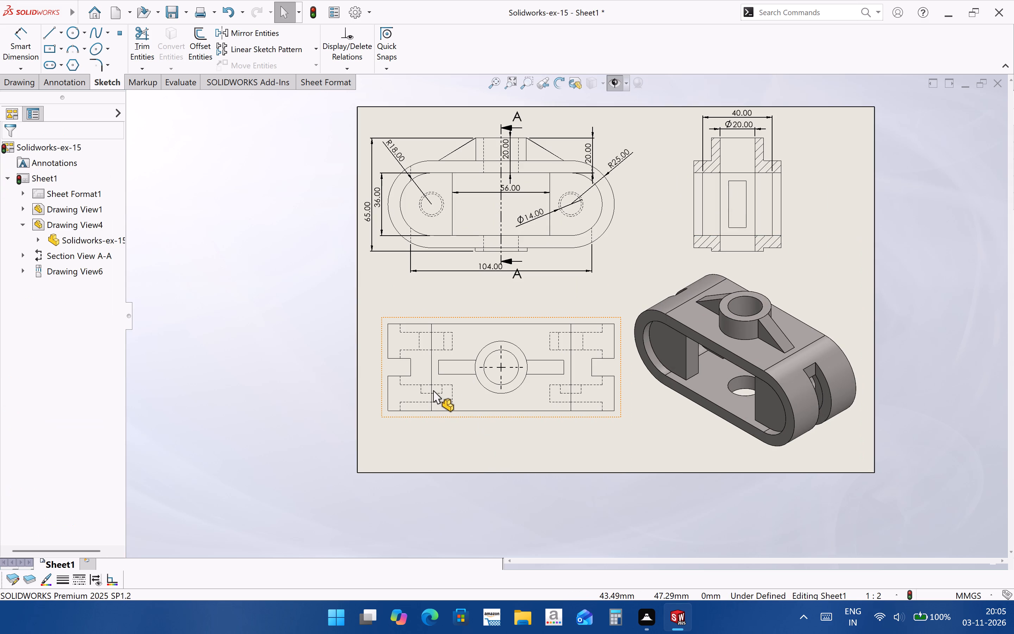
Dimension the diameter of the lower-right hidden hole in the new projected view, placing the value below the view.
click(6, 49)
scroll(584, 395, down, 2)
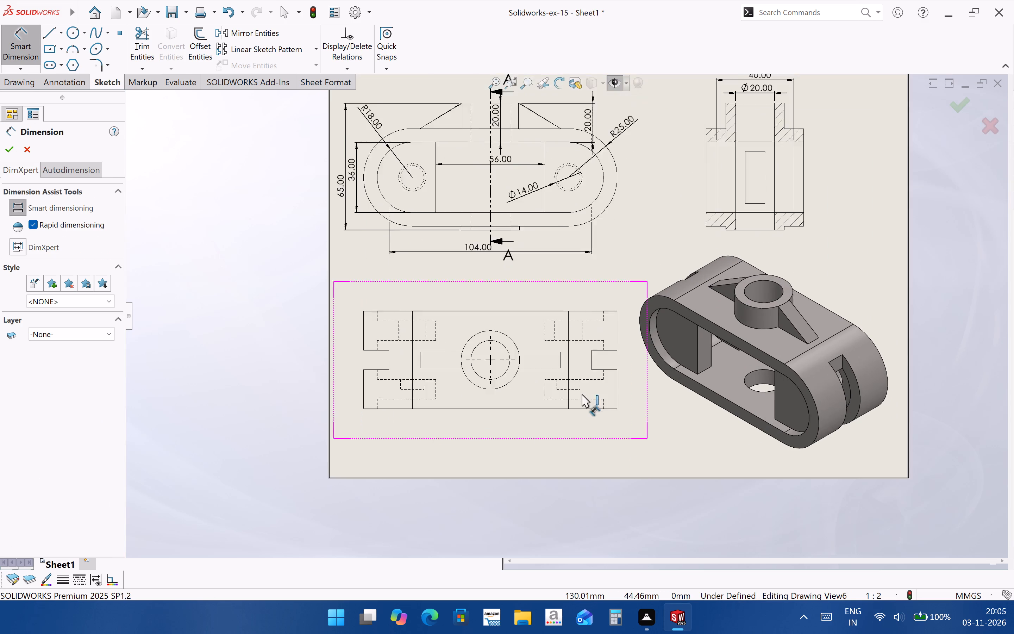
click(553, 379)
click(580, 378)
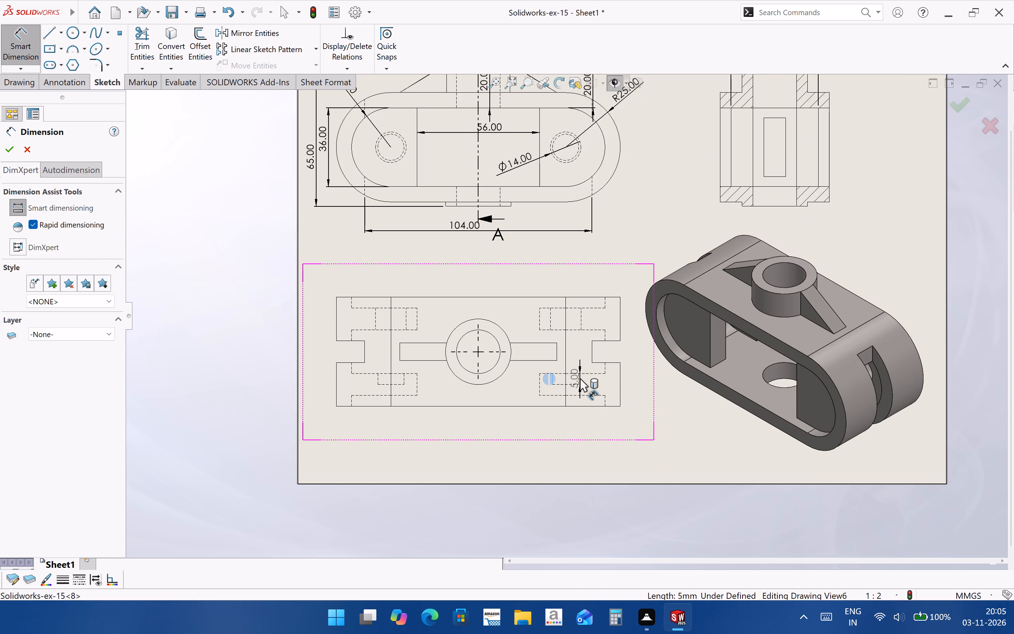
click(602, 433)
click(632, 462)
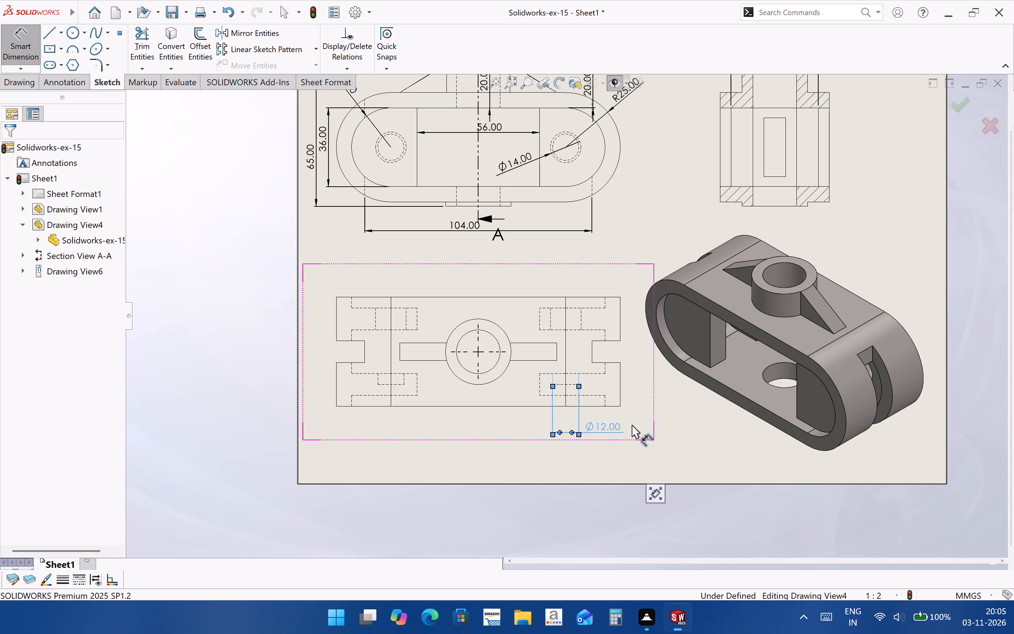
Dimension the height of the upper-left hidden pad outline, placing the value outside the view's left edge.
scroll(589, 343, down, 3)
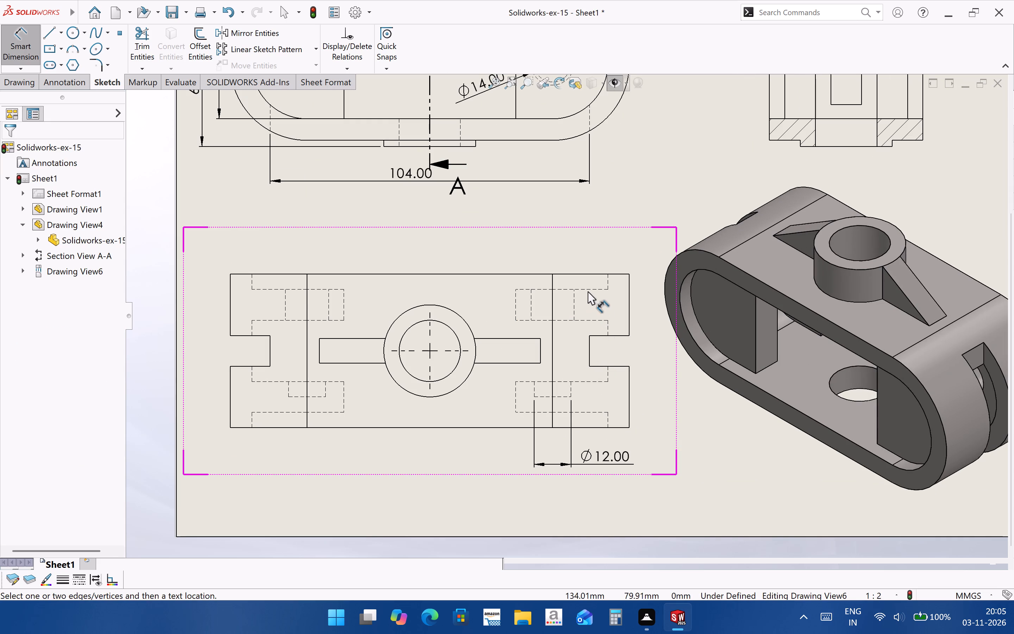
click(290, 289)
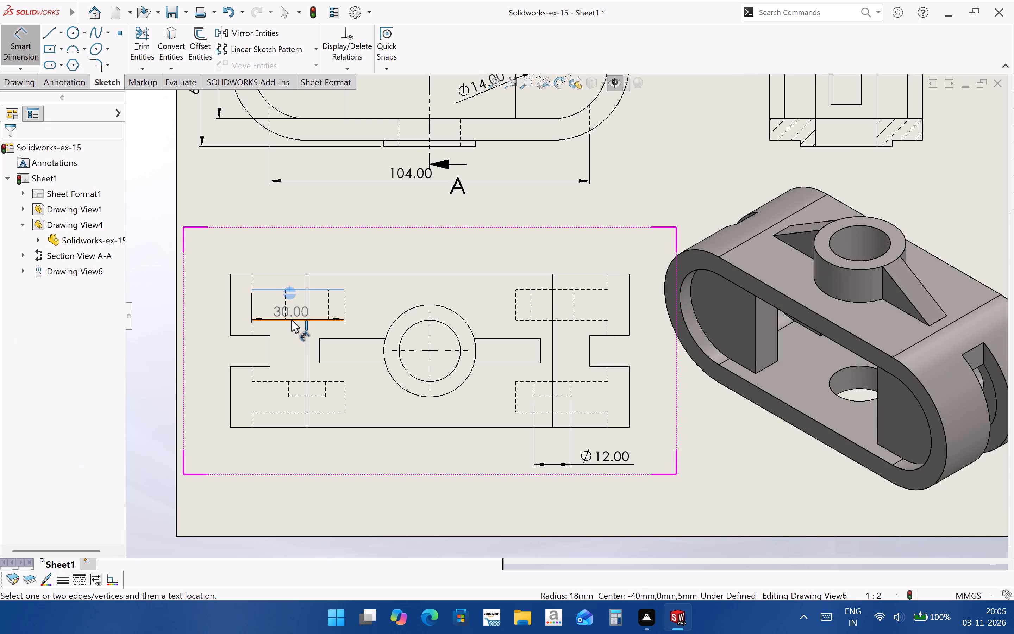
click(291, 319)
click(201, 272)
click(290, 436)
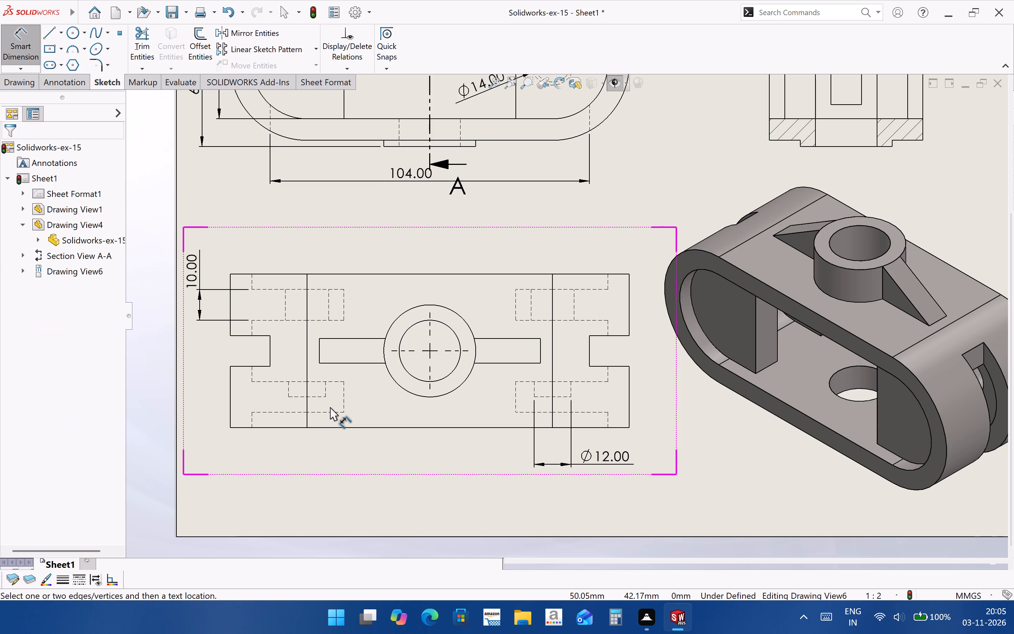
Dimension the distance between the outer ends of the two ribs, placing the value above the projected view.
click(318, 358)
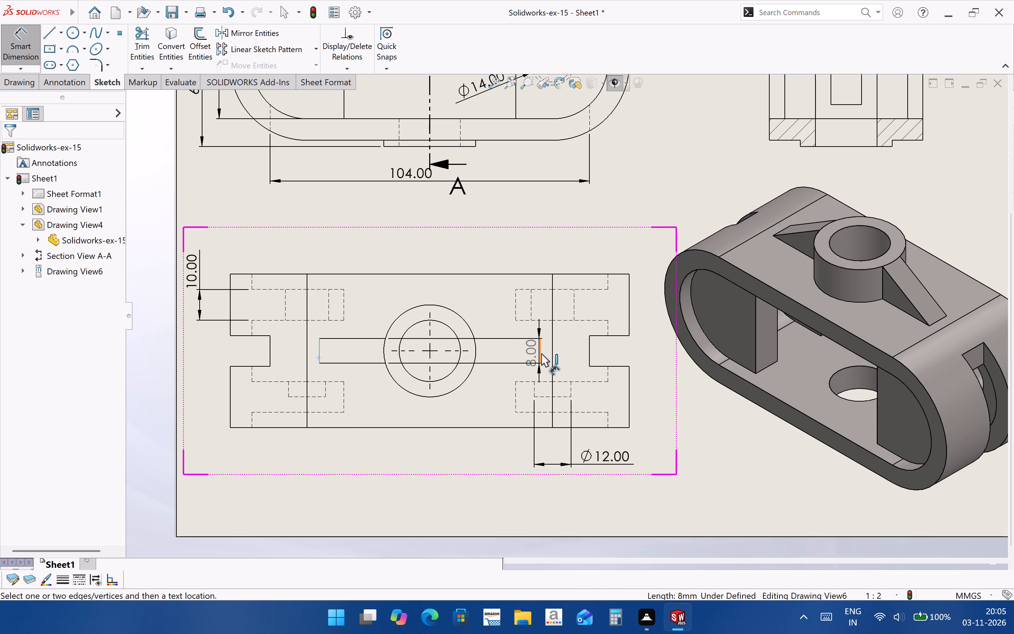
click(541, 353)
click(452, 247)
click(447, 481)
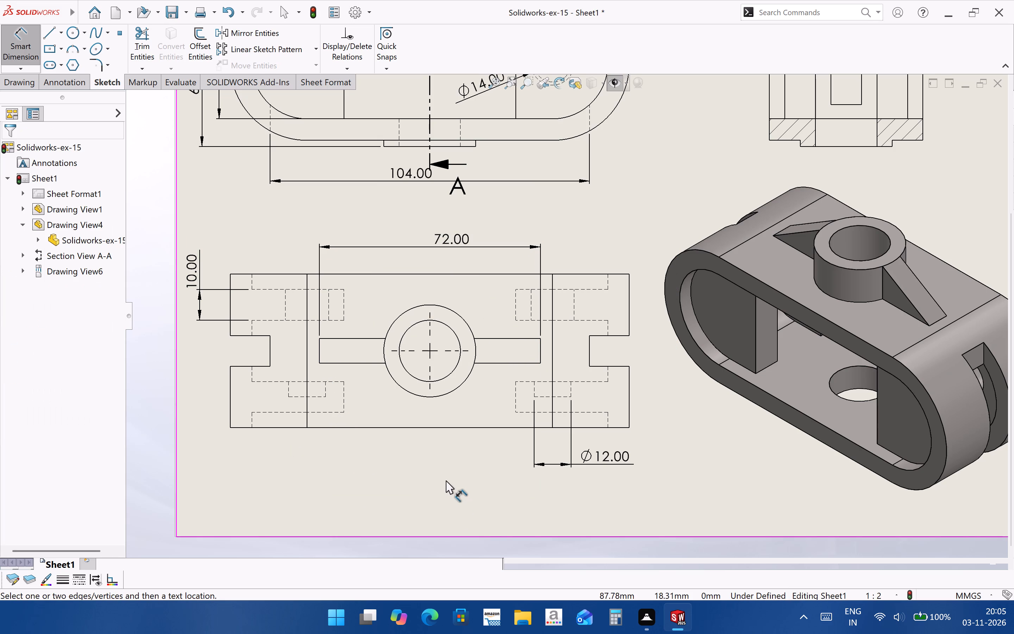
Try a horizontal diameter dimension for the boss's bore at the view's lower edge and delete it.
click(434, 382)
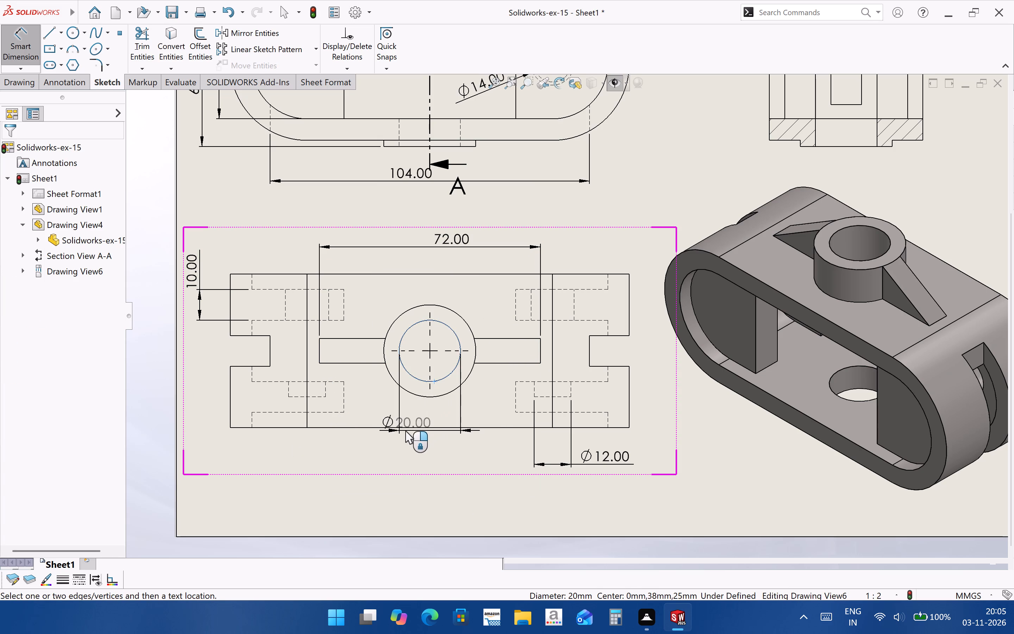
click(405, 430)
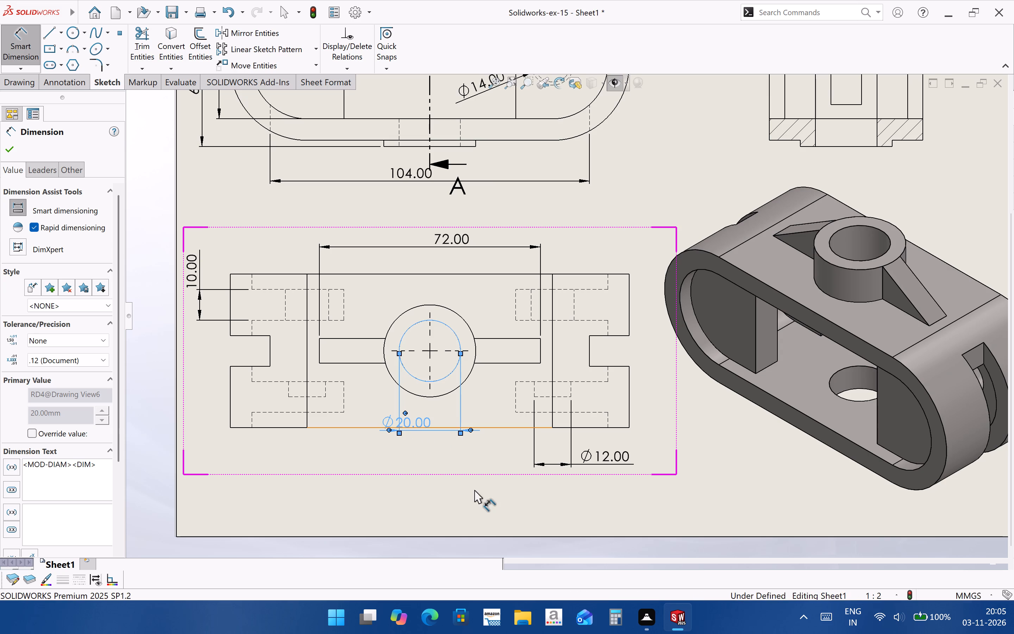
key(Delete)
Dimension the boss's bore diameter and its outer circle's radius with slanted leaders below the boss.
click(445, 375)
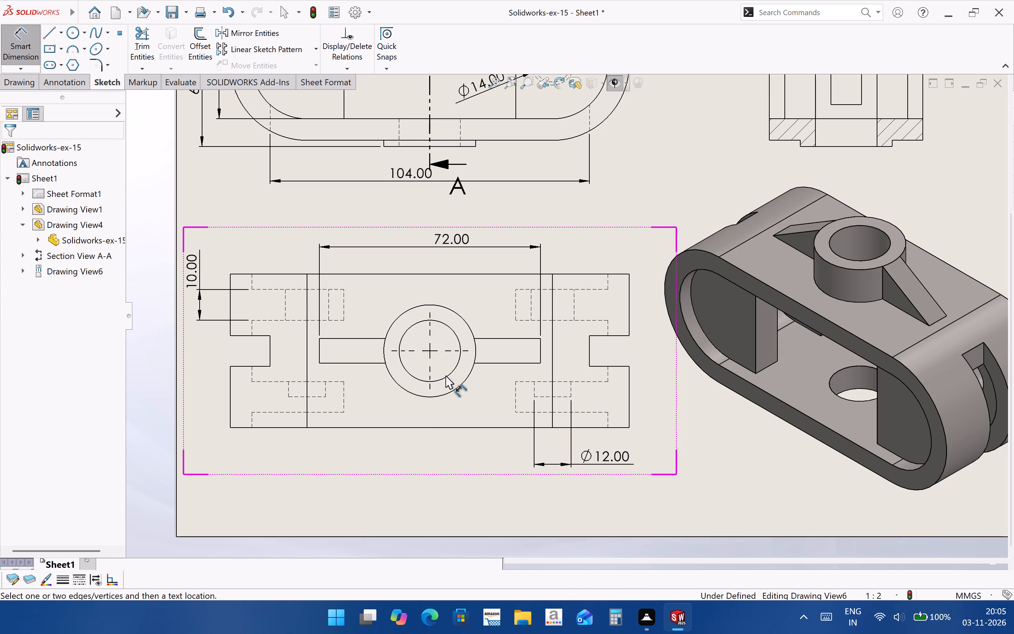
click(446, 376)
click(437, 402)
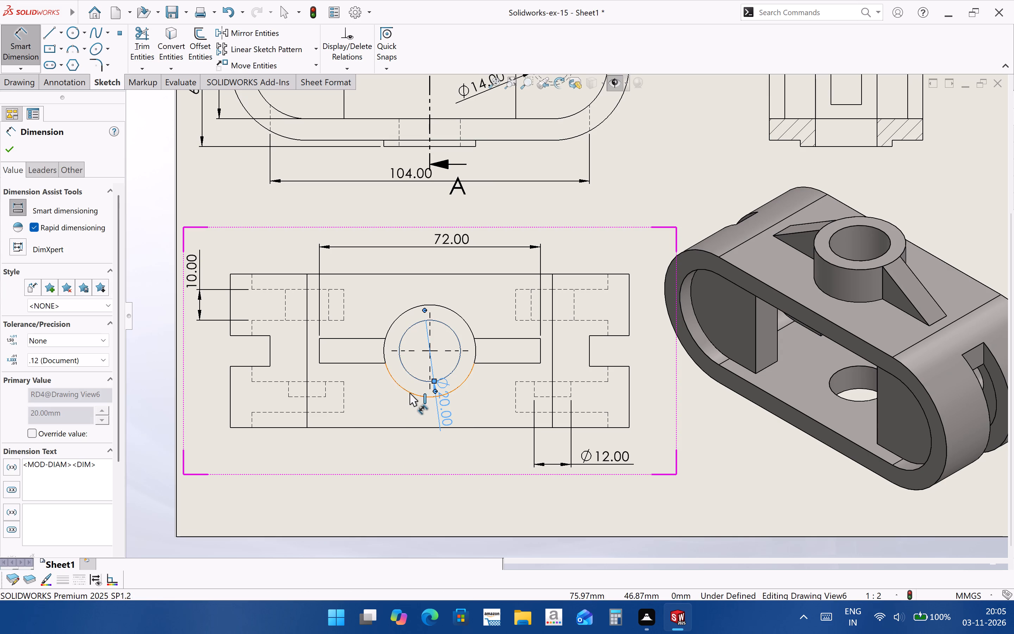
click(409, 393)
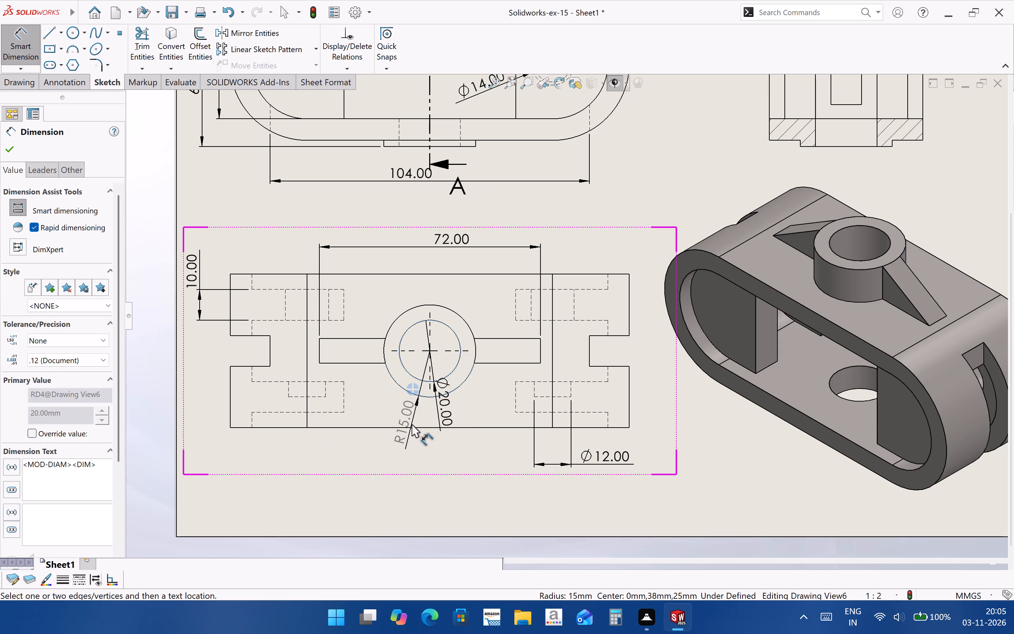
click(412, 424)
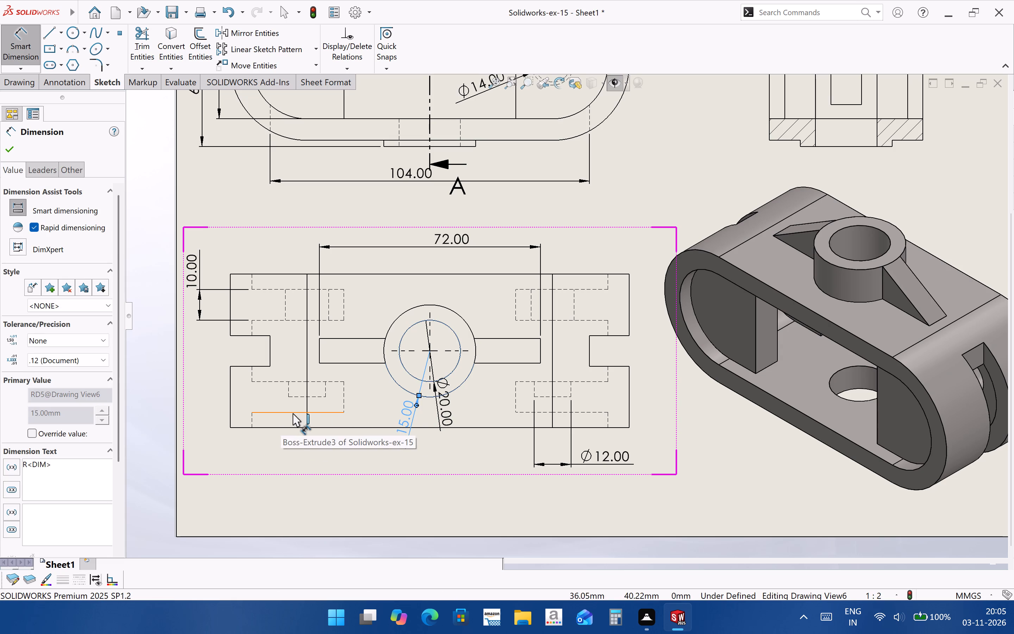
Dimension the horizontal length of the lower-left hidden pad outline, placing the value below the view.
click(343, 406)
click(344, 410)
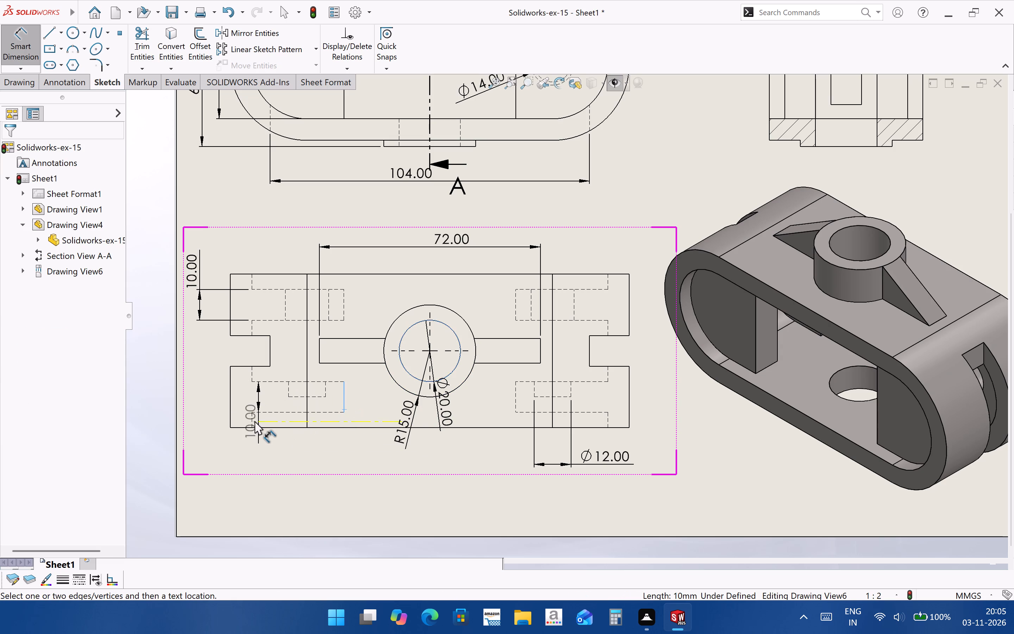
click(252, 421)
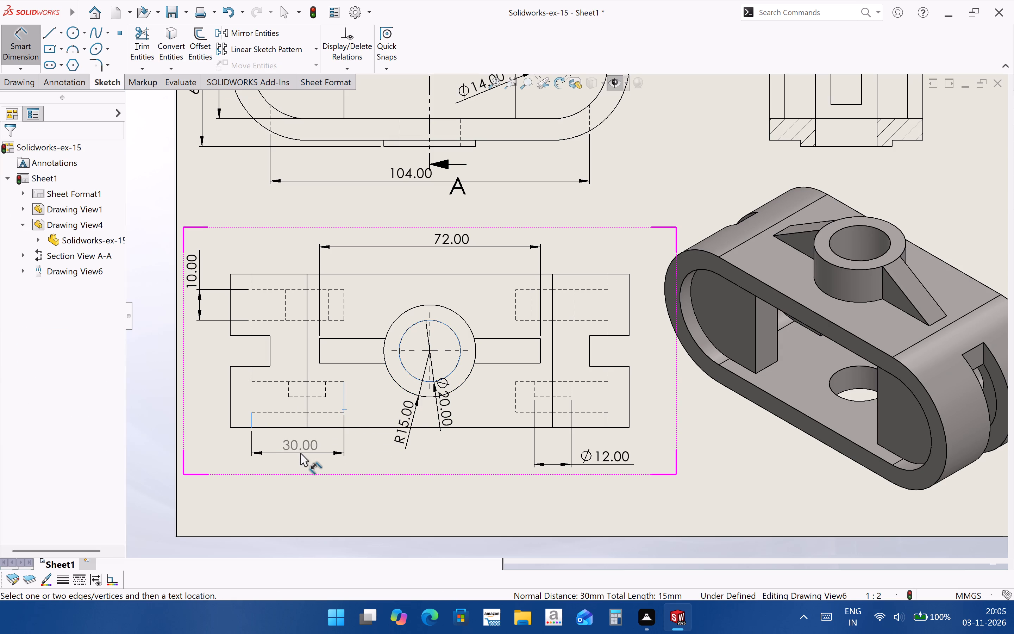
click(300, 453)
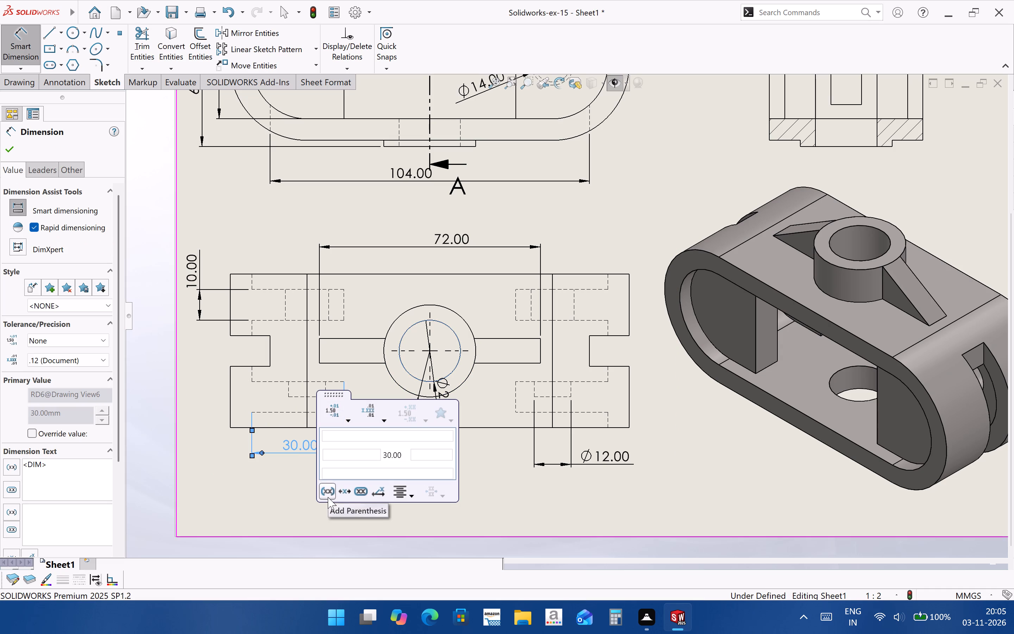
Dimension the projected view's overall height between its outer horizontal edges, placing the value at the left side.
click(267, 274)
click(267, 427)
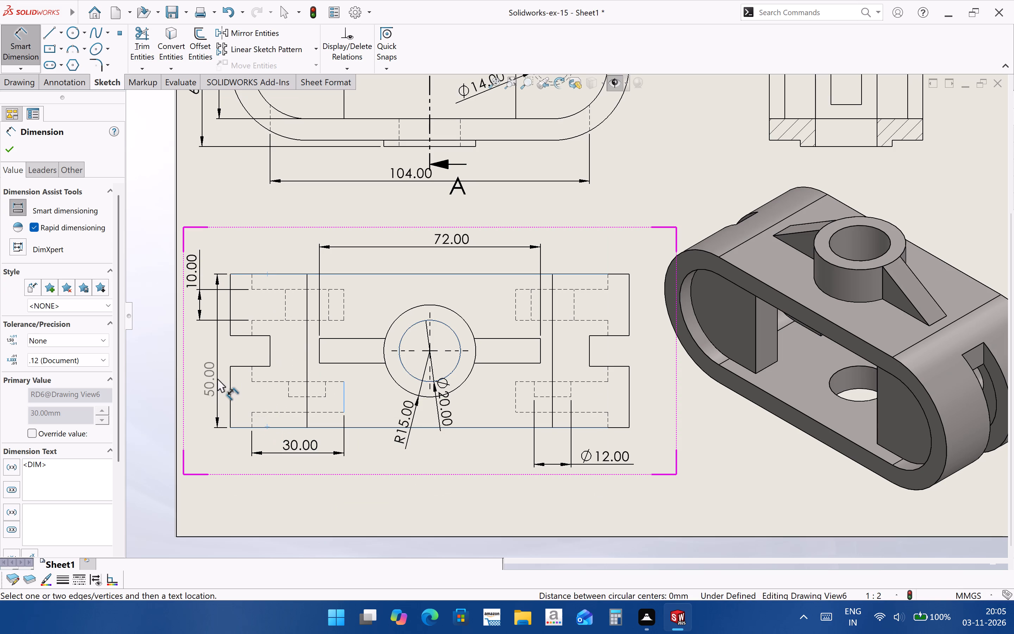
click(215, 371)
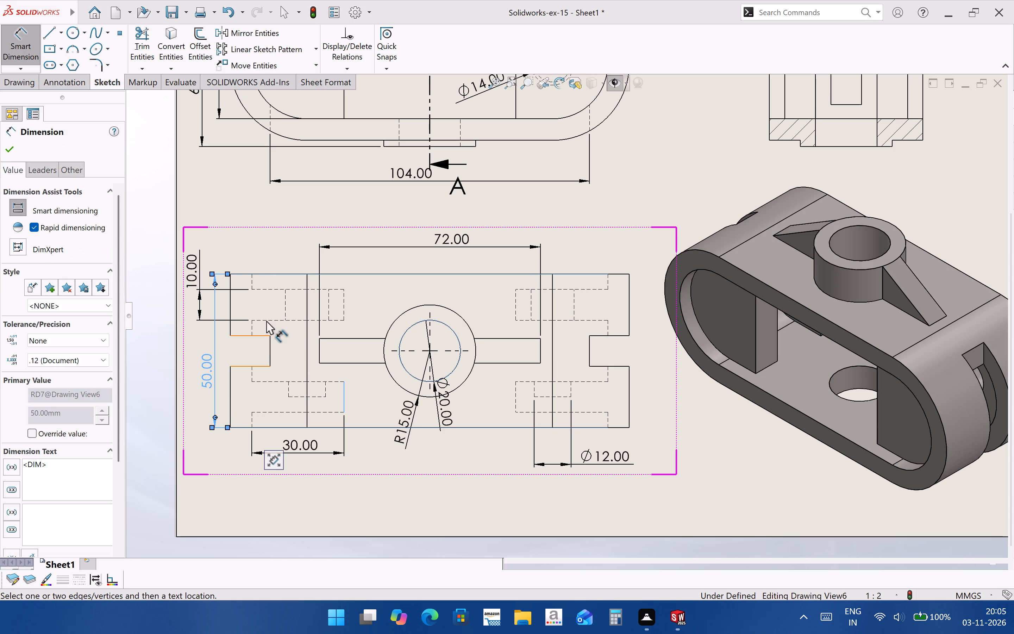
Dimension the width of the left notch between its two horizontal edges, placing the value just outside the notch.
click(256, 335)
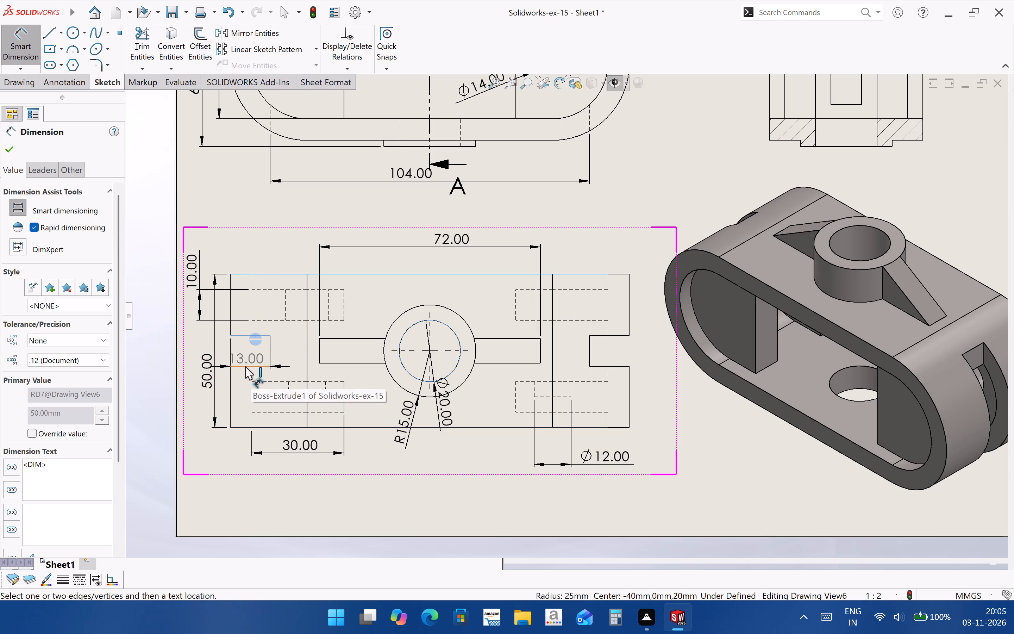
click(245, 366)
click(222, 341)
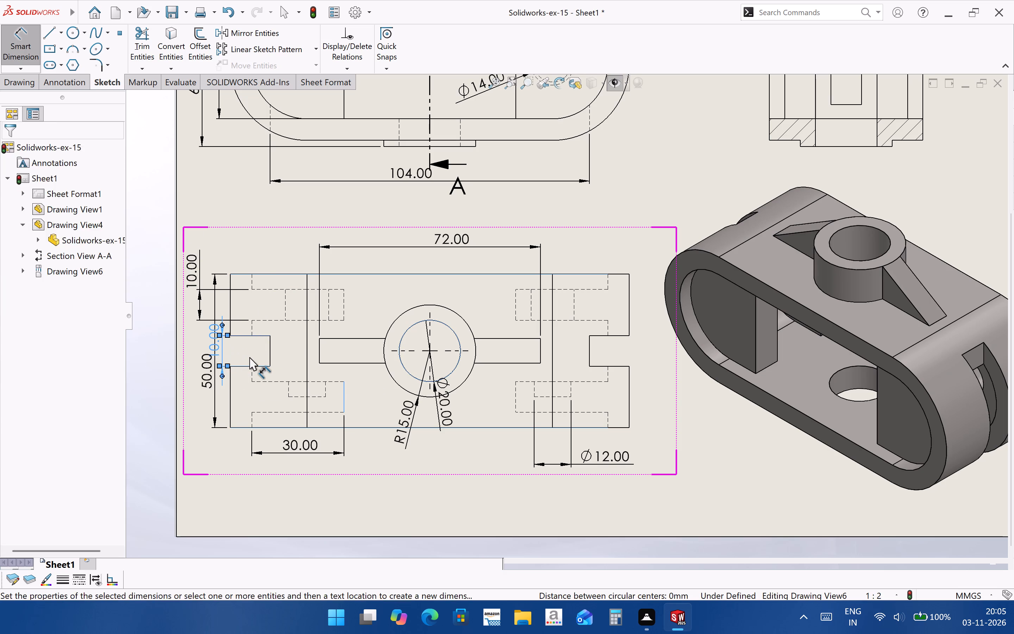
Dimension the height of the upper-left hidden pad outline again, placing the value above the view's left corner.
click(266, 289)
click(275, 319)
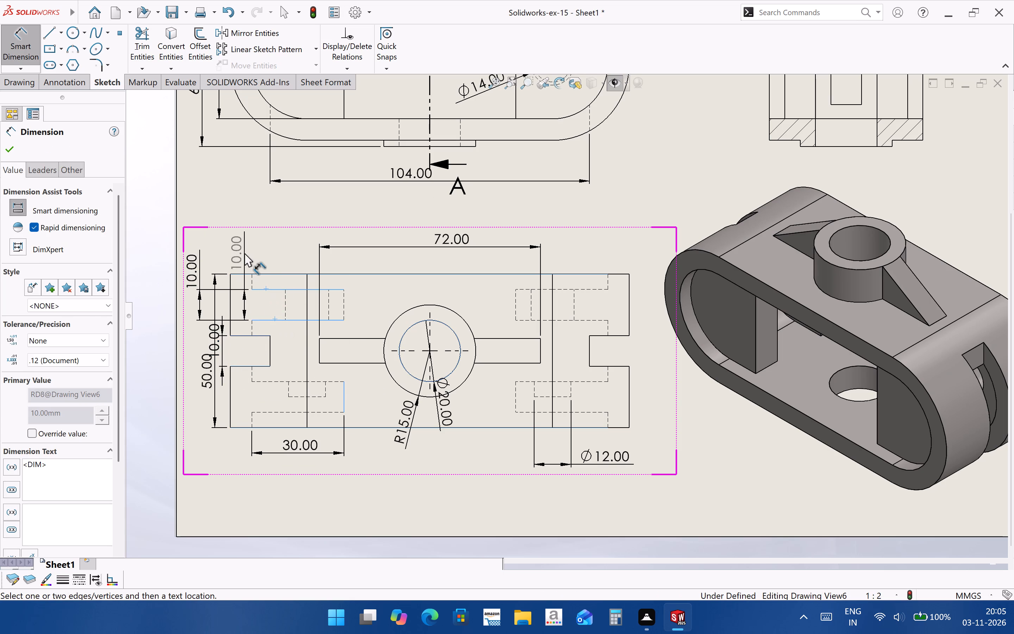
click(244, 253)
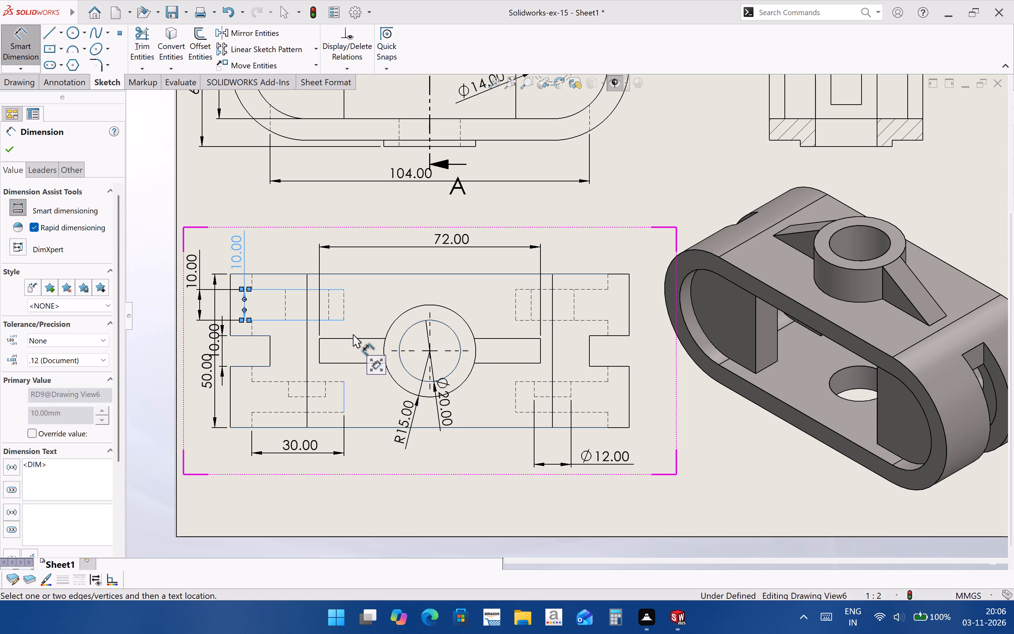
Dimension the depth of the lower-right hidden hole, placing the value above the hole.
scroll(567, 394, down, 2)
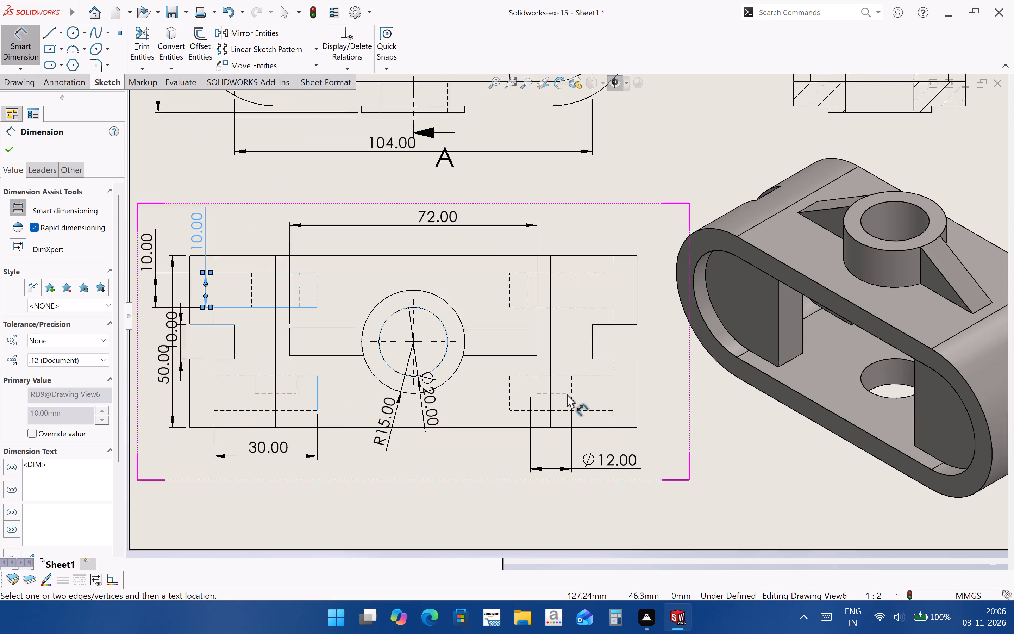
click(565, 369)
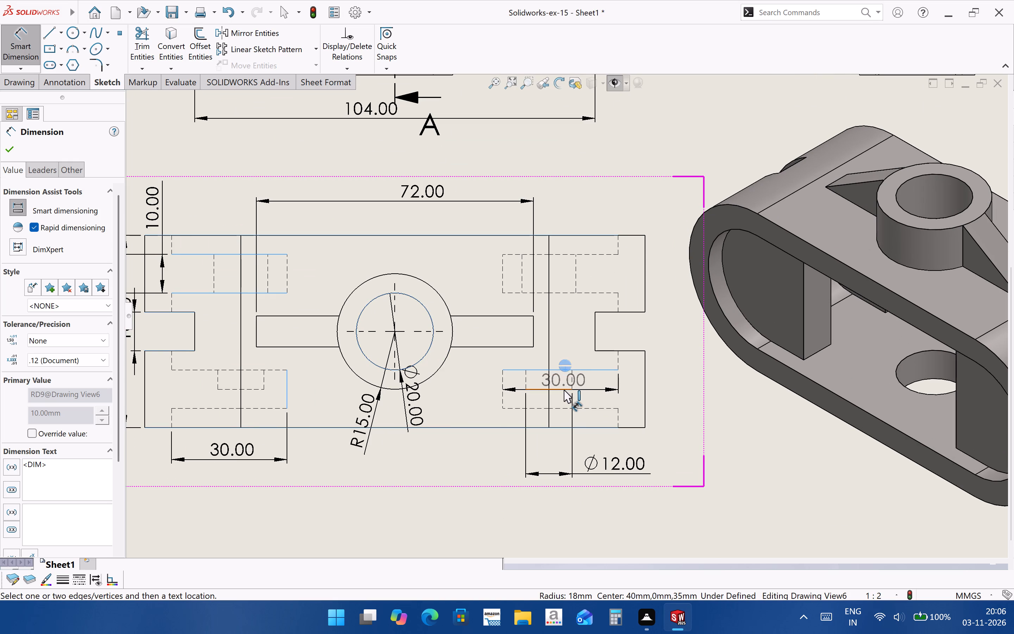
click(564, 390)
click(581, 340)
click(801, 472)
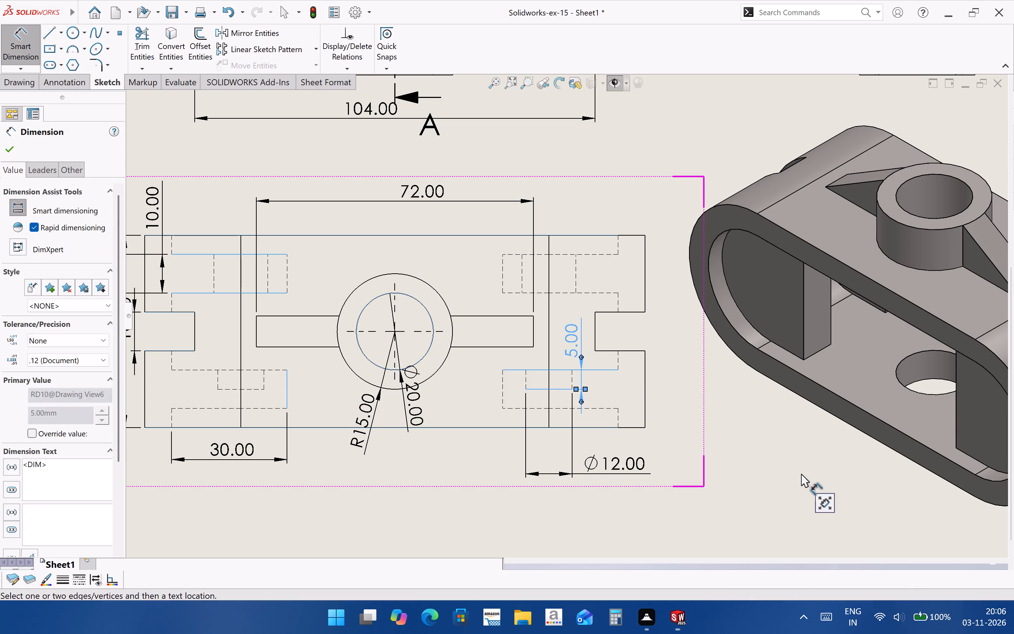
Move the projected view's overall height dimension farther outward so it clears the left notch dimension.
scroll(537, 454, up, 2)
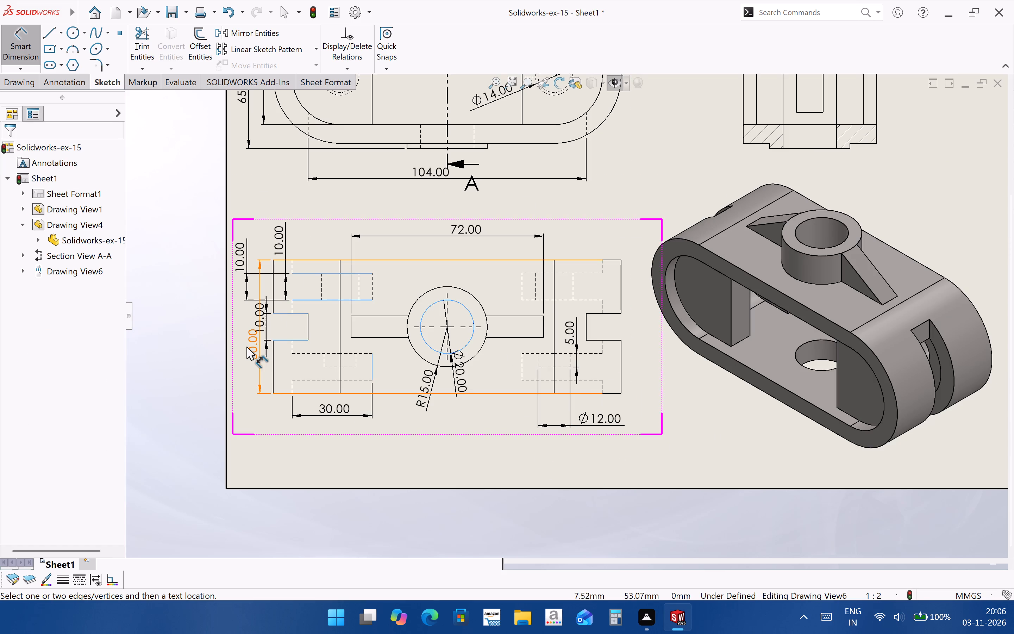
drag(248, 347, 239, 360)
click(271, 443)
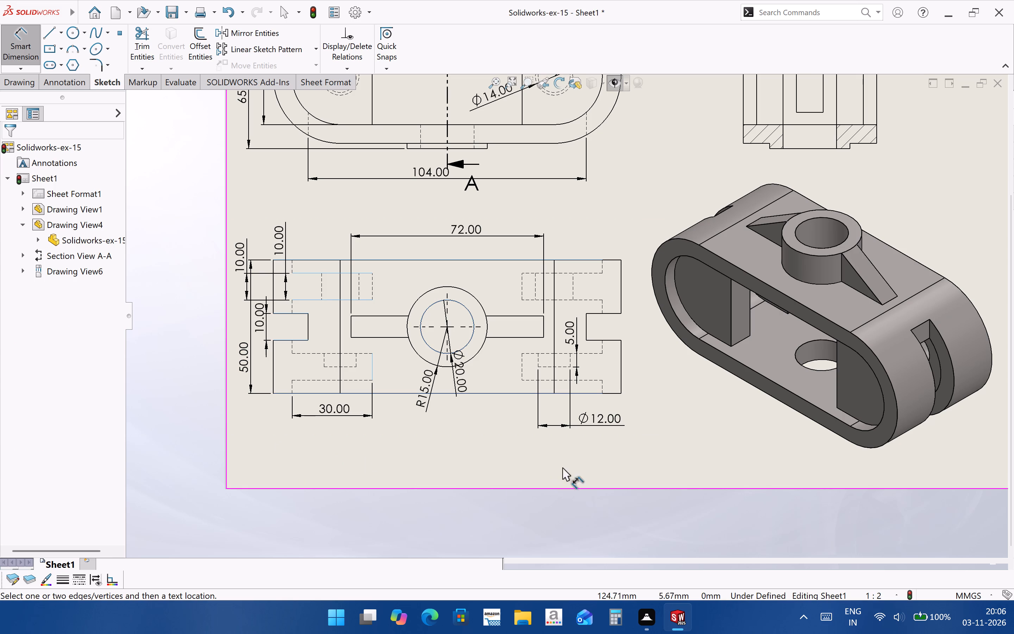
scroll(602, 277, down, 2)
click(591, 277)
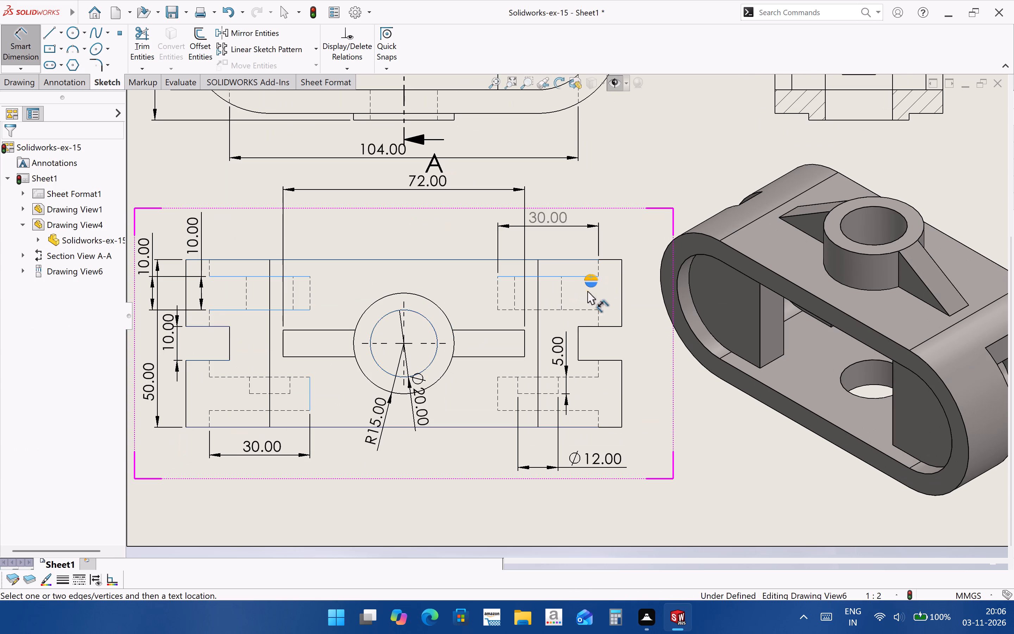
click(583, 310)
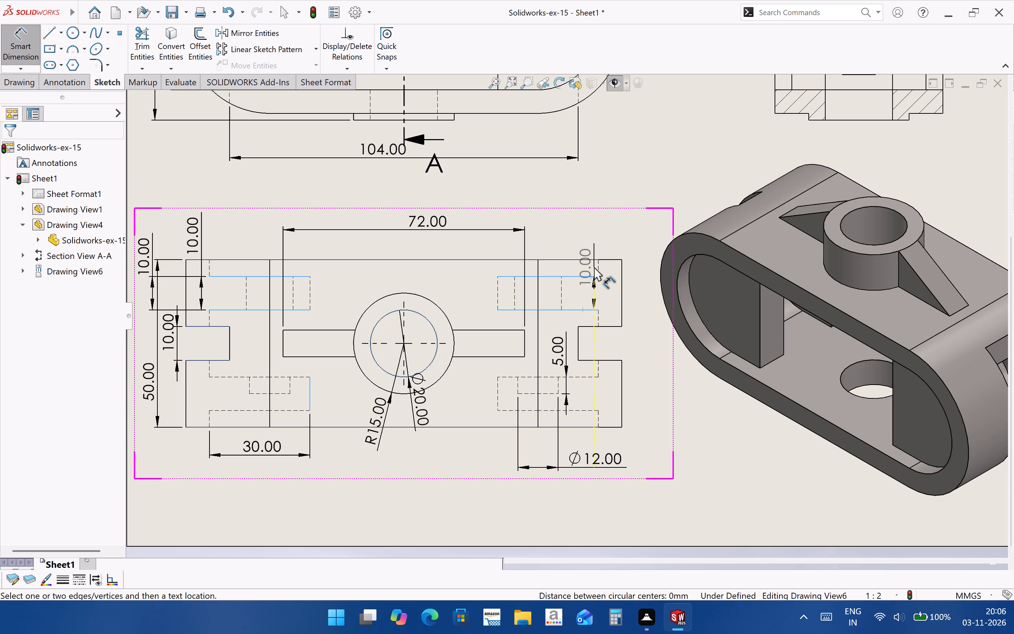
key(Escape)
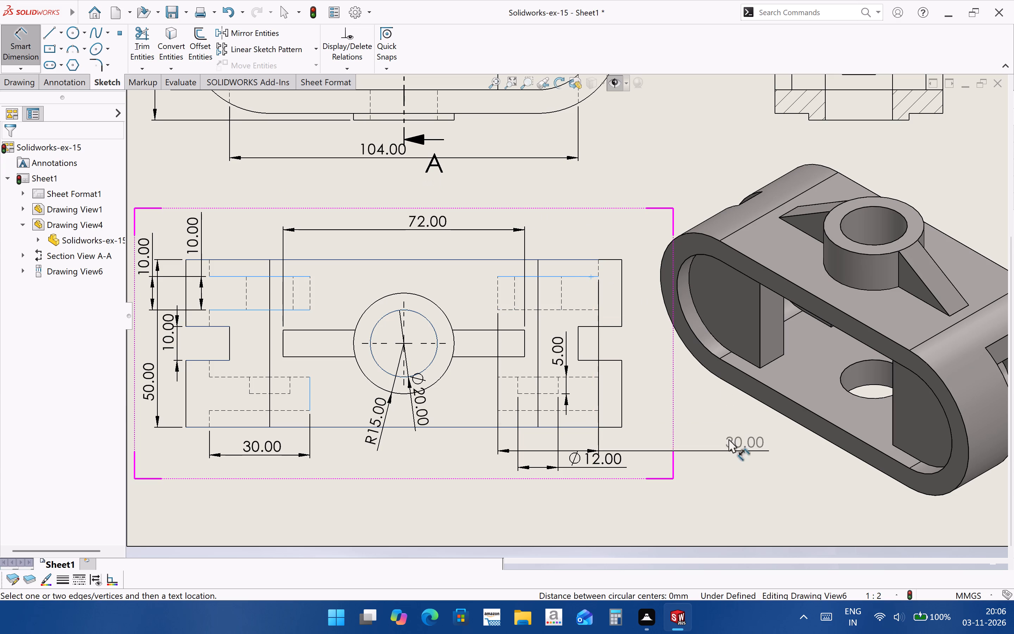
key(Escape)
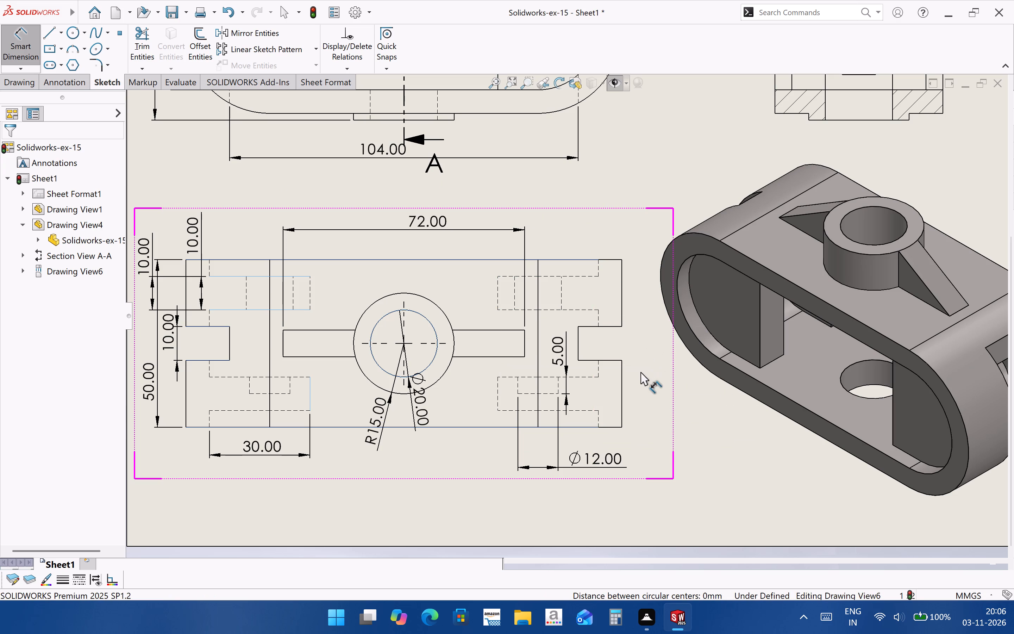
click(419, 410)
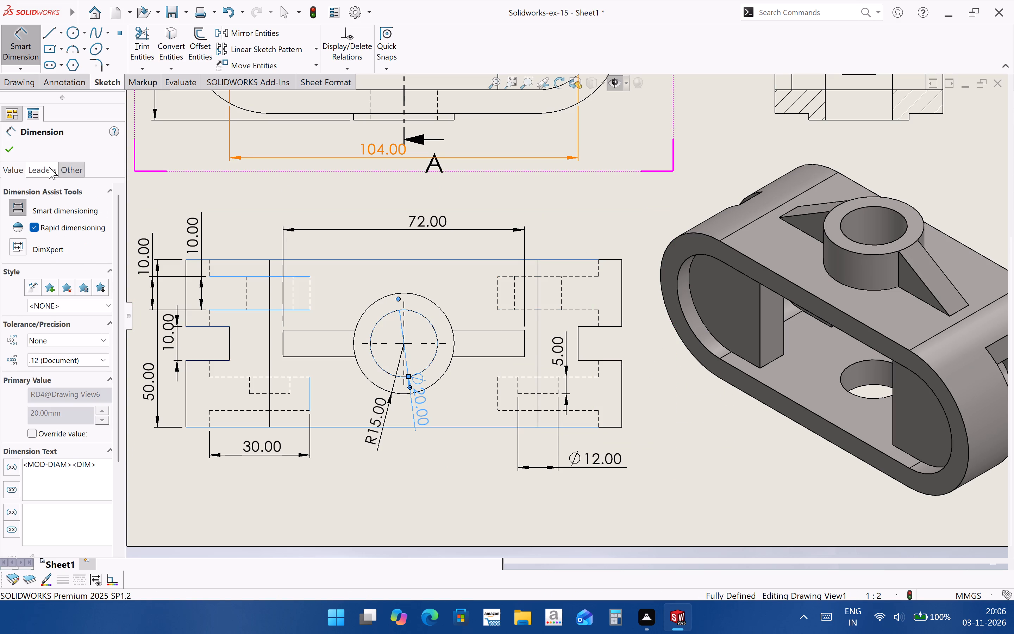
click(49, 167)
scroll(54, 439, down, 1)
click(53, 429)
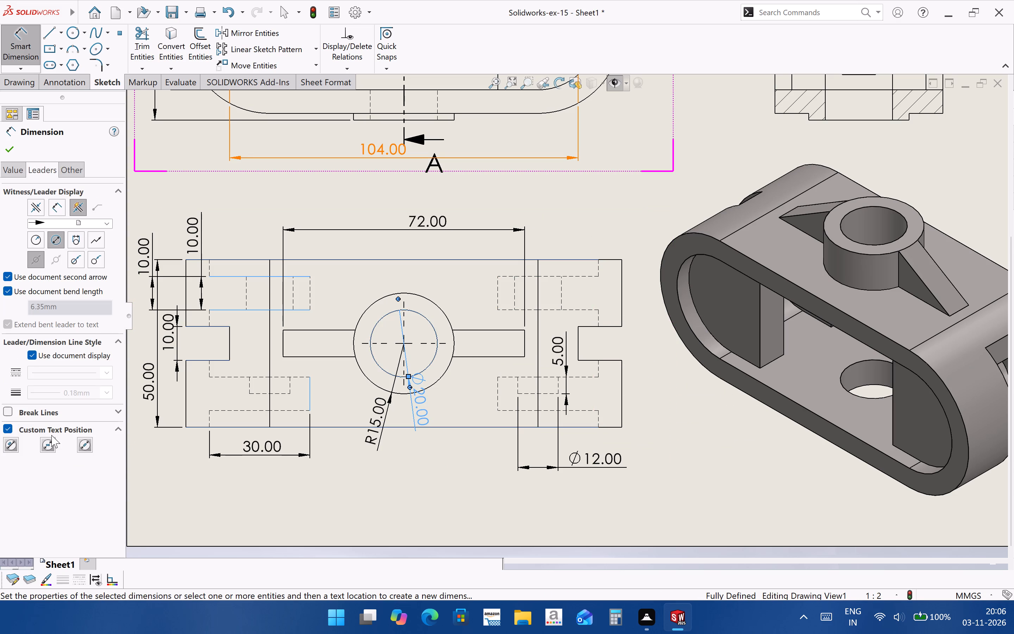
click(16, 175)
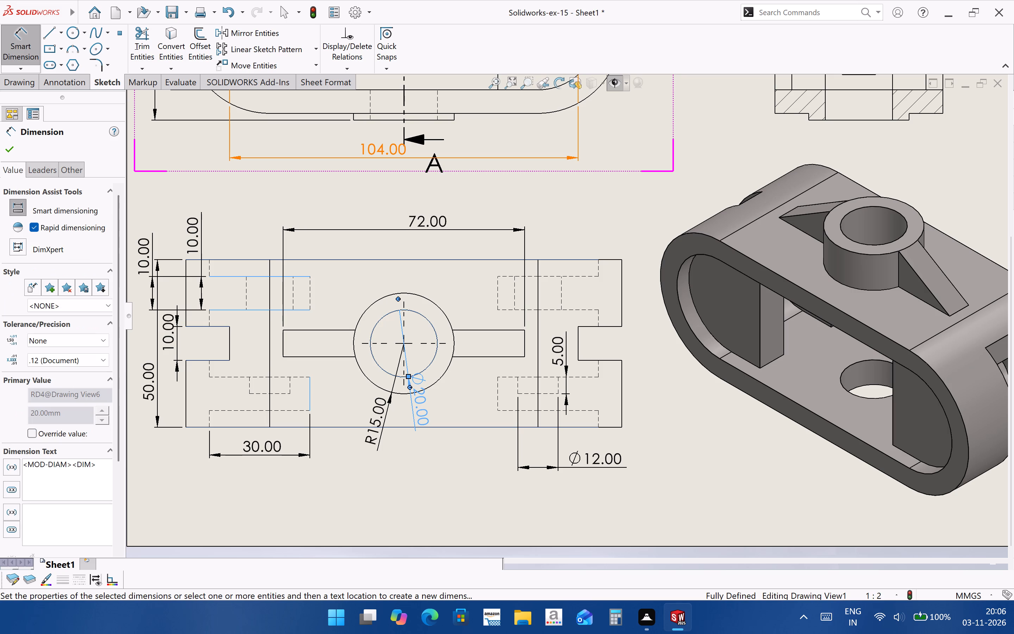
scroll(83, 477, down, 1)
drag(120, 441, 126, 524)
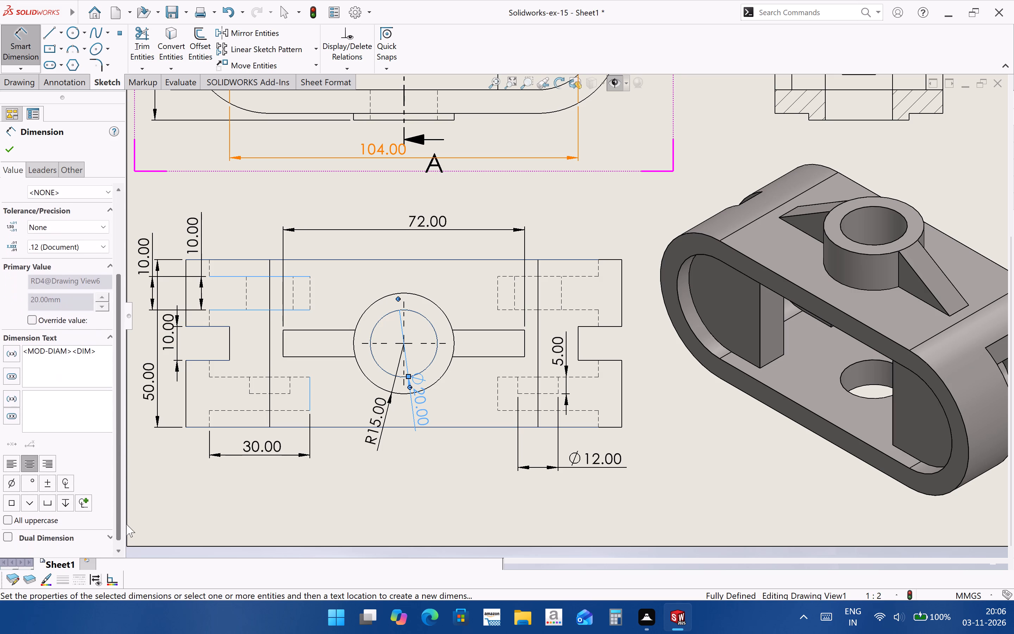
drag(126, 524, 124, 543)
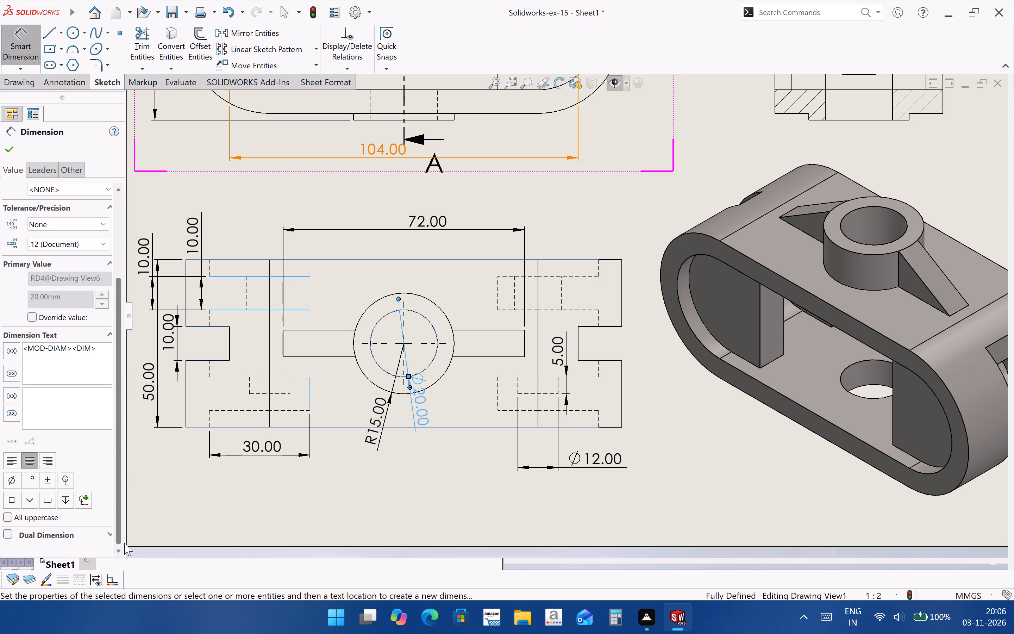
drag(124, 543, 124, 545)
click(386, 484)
Give the Ø20 bore dimension a custom text position with horizontal text on a bent leader, and move its value below the view.
click(420, 405)
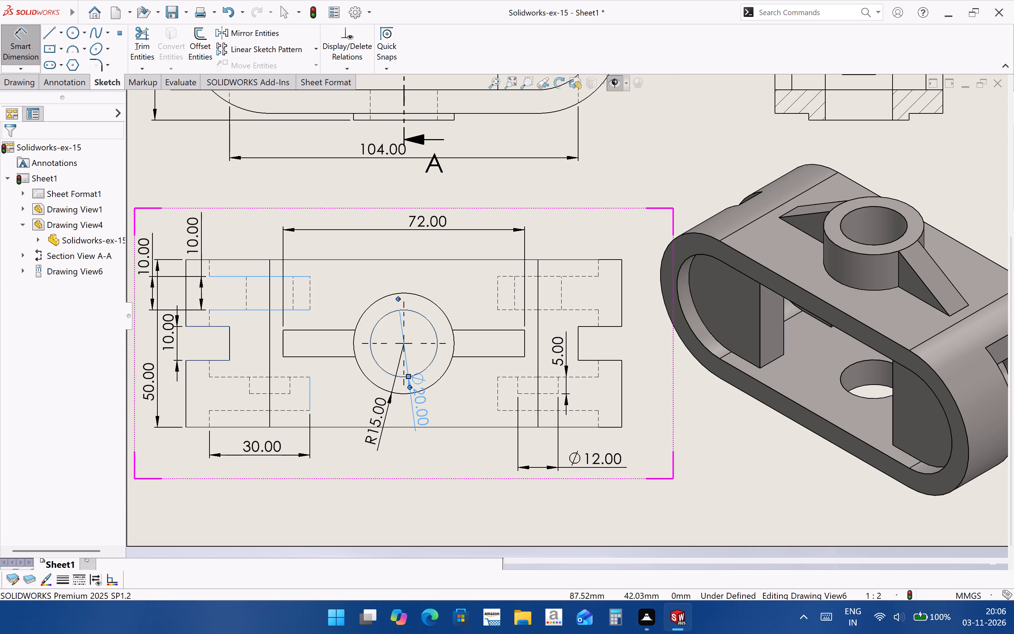
drag(114, 442, 117, 546)
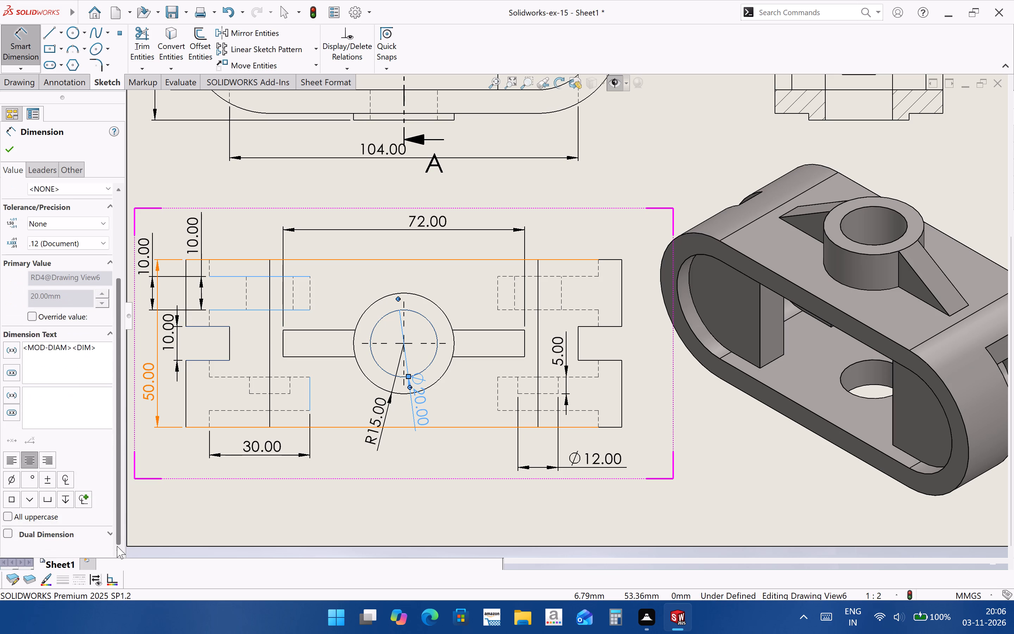
drag(117, 546, 118, 524)
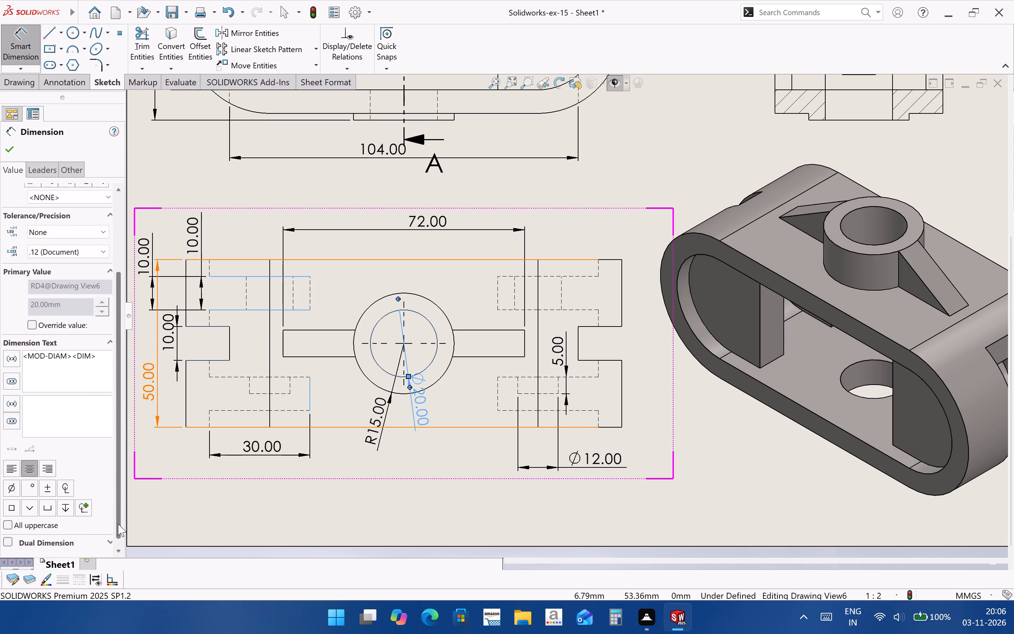
drag(118, 524, 118, 540)
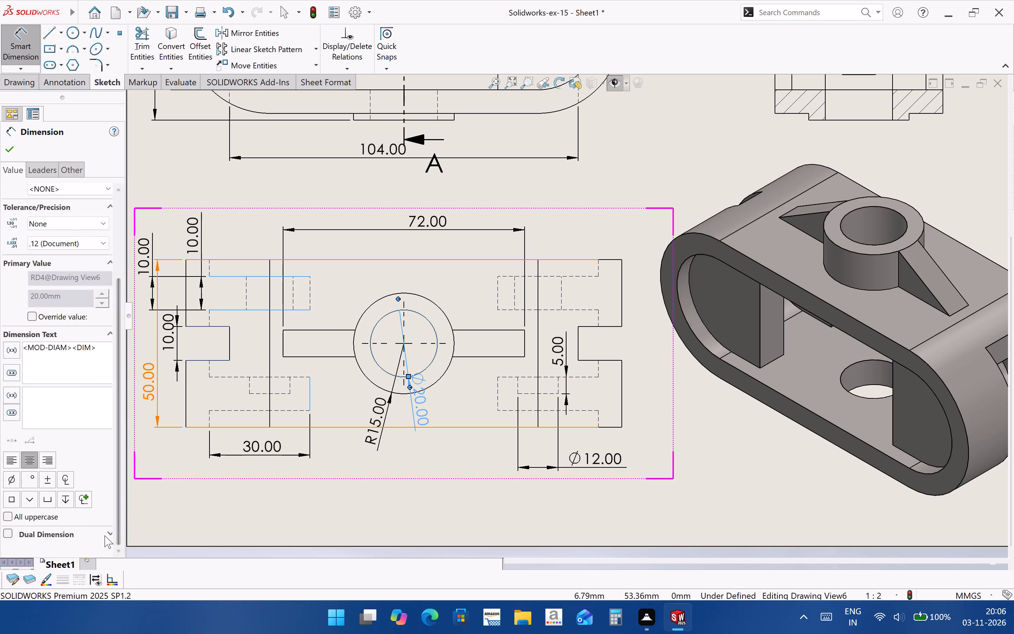
click(105, 535)
click(105, 532)
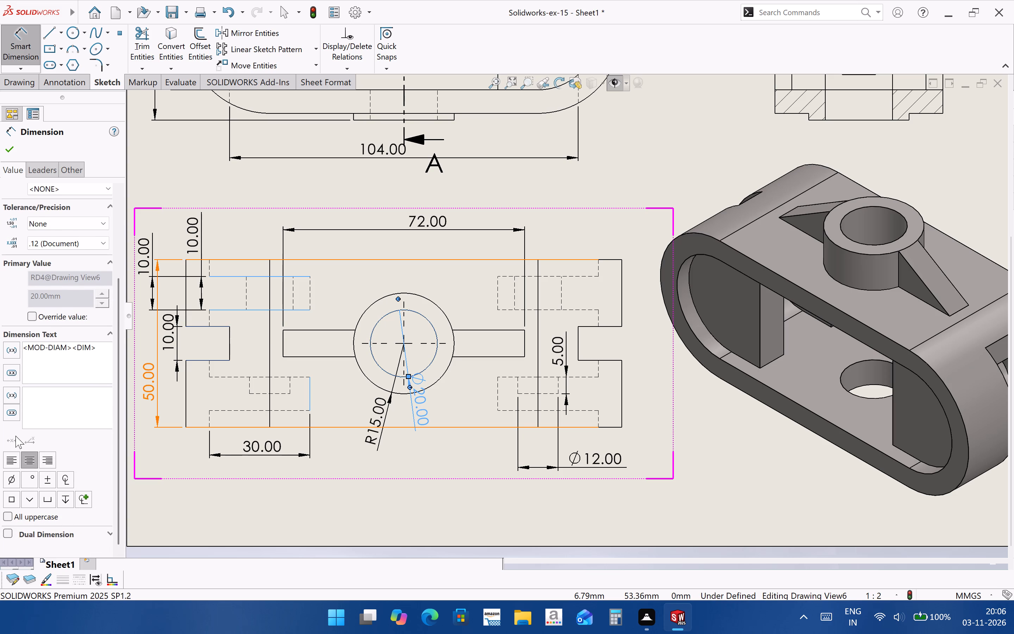
click(15, 436)
click(20, 437)
click(43, 174)
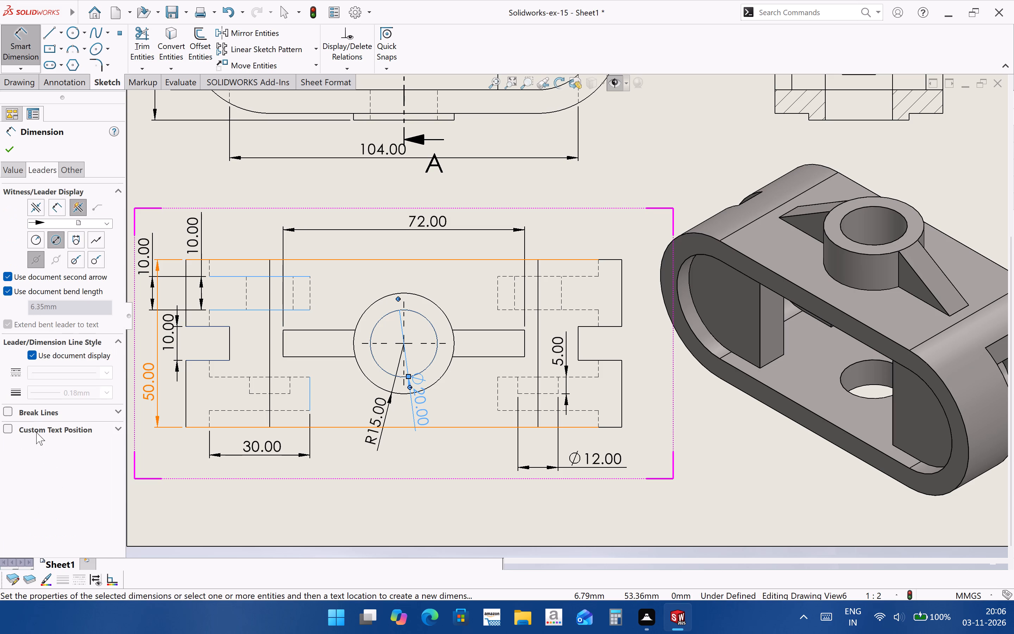
click(36, 432)
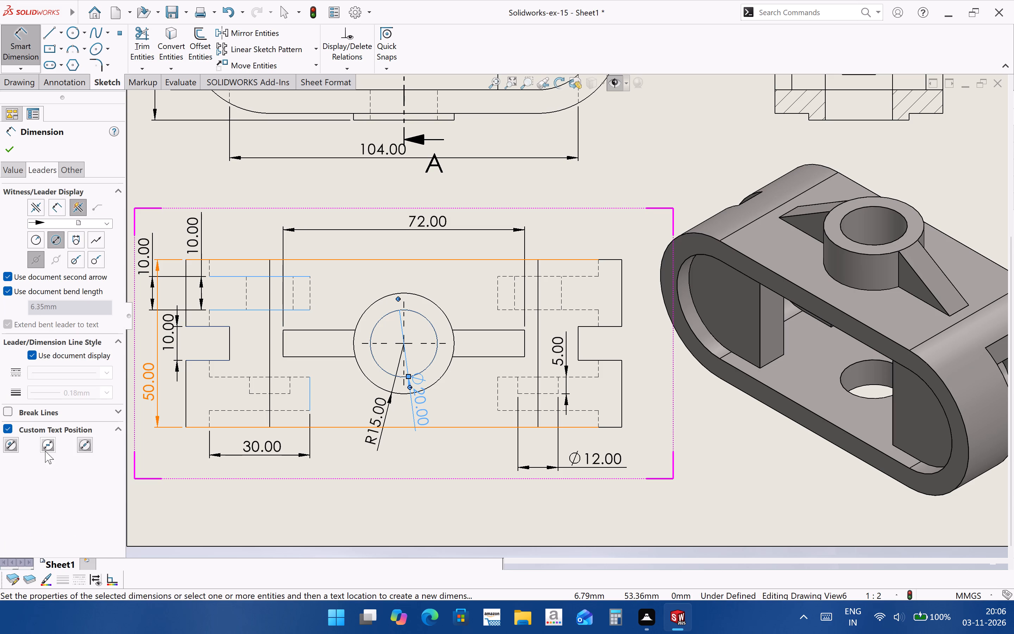
click(49, 444)
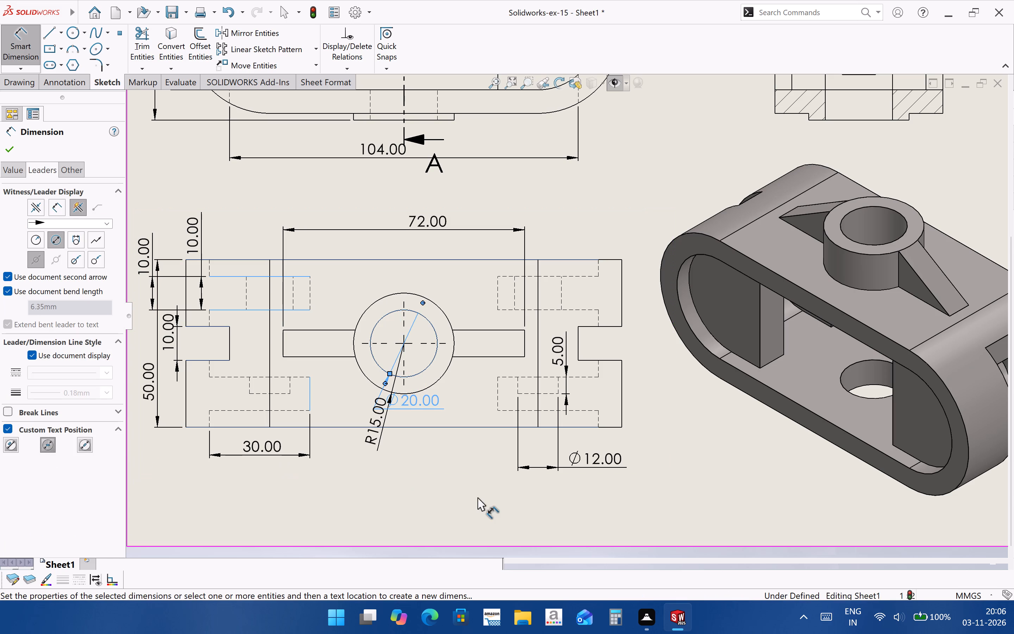
click(479, 498)
drag(395, 465, 442, 458)
click(468, 515)
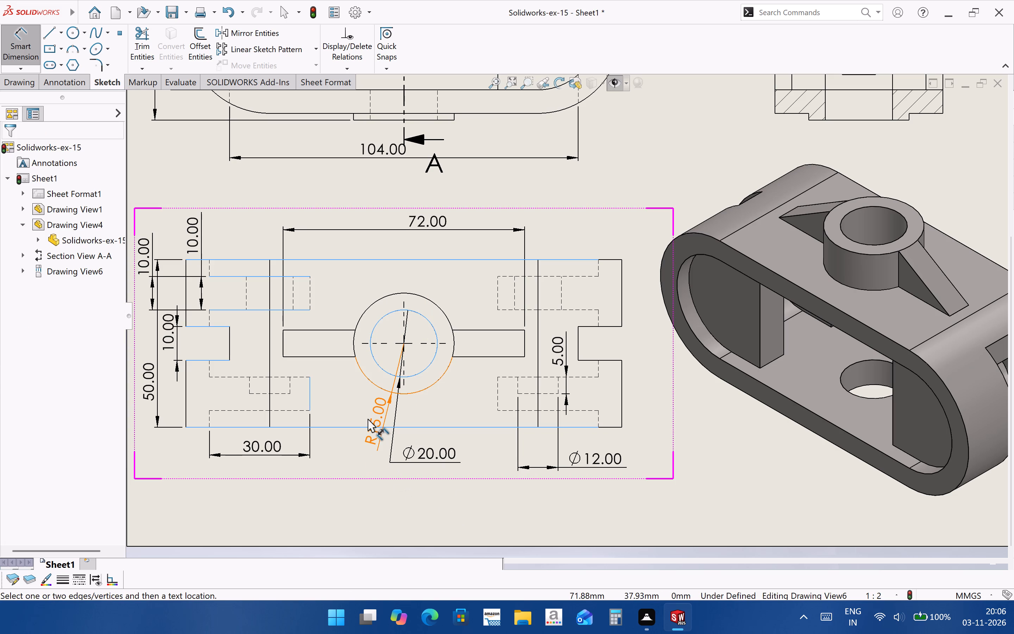
Display the outer boss circle's radius dimension as a diameter.
click(371, 422)
click(408, 404)
click(365, 505)
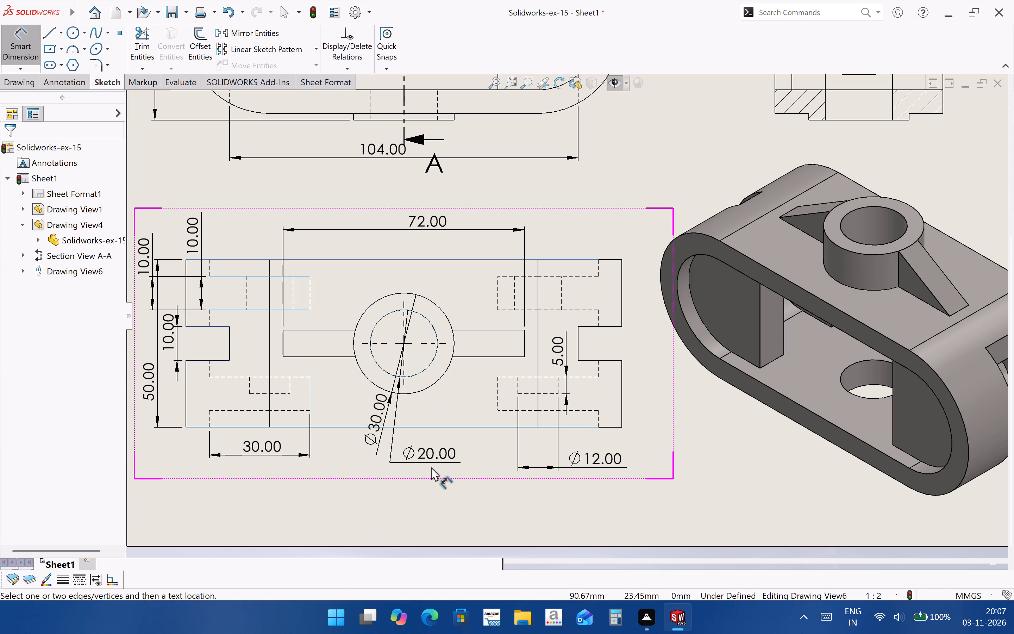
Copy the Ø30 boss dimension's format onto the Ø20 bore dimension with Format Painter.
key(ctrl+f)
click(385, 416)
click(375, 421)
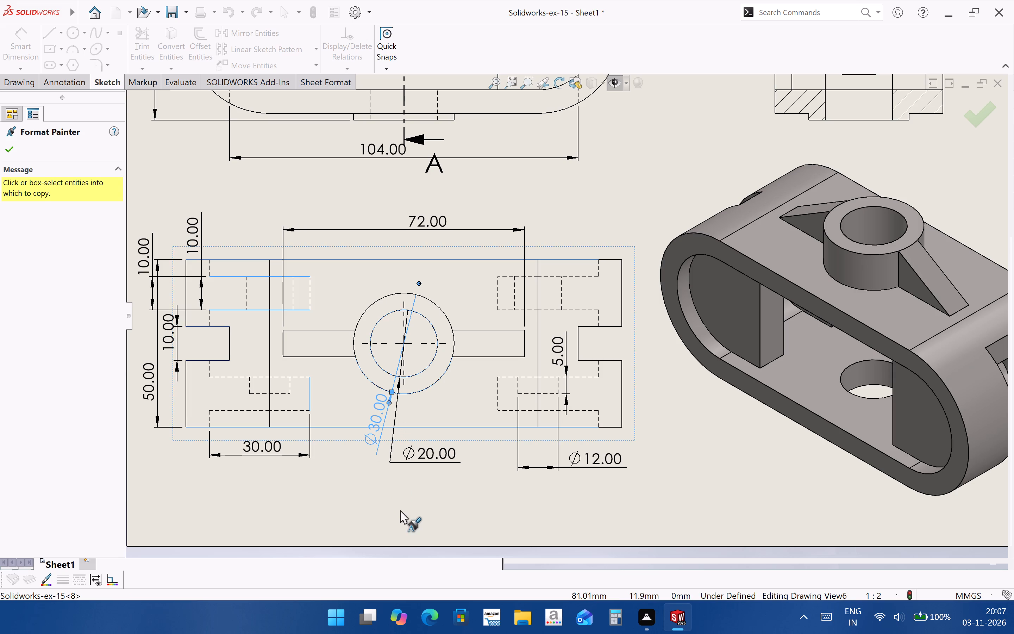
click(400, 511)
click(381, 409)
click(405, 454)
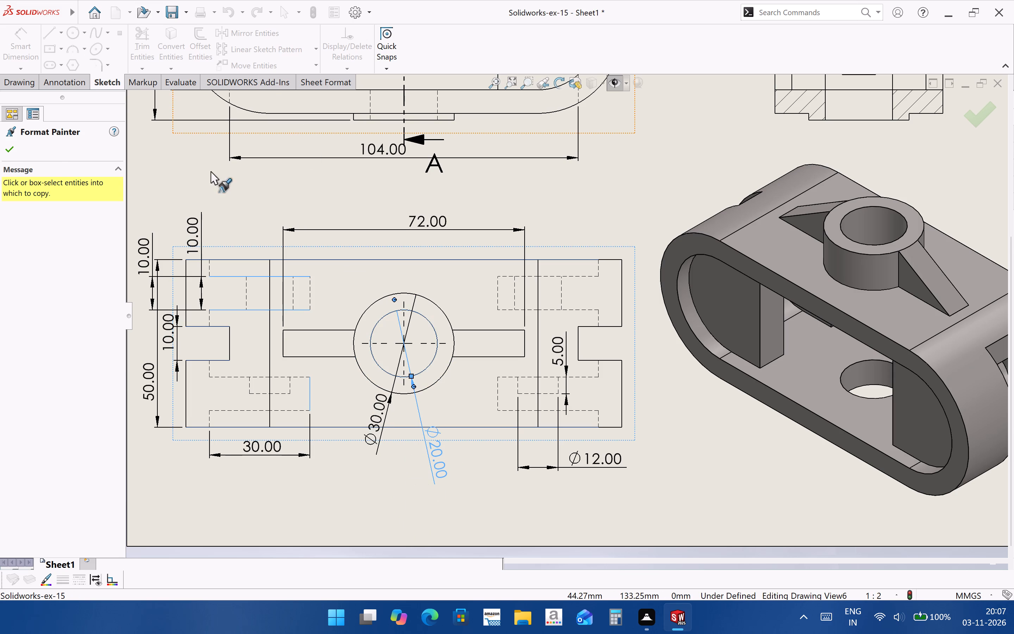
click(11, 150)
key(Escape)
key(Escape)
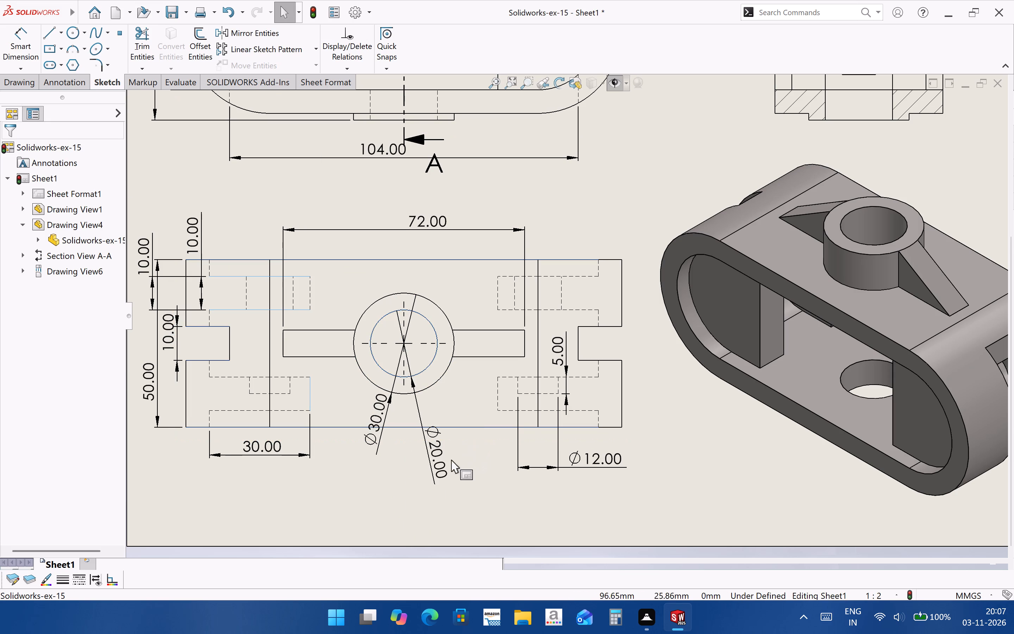
Set the Ø20 bore dimension's custom text position back to horizontal text on a bent leader after trying the aligned styles.
click(441, 456)
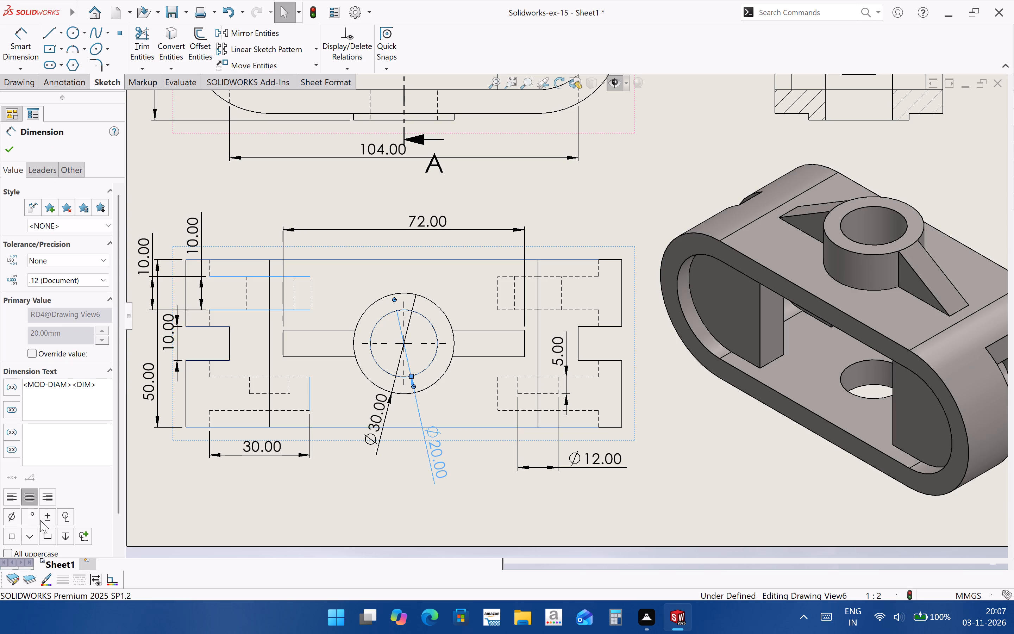
click(55, 176)
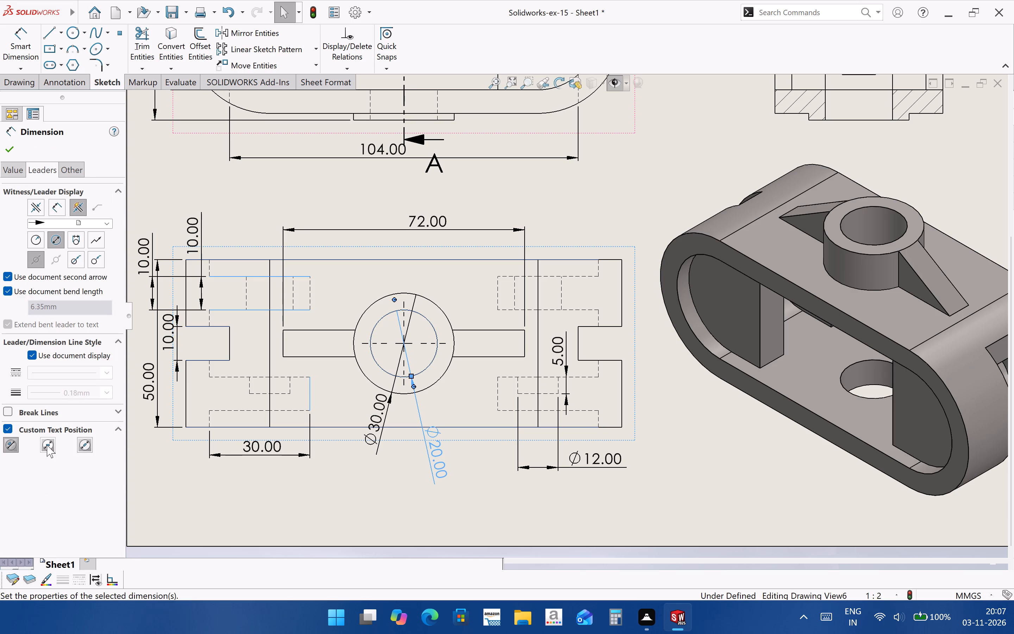
click(47, 445)
click(95, 452)
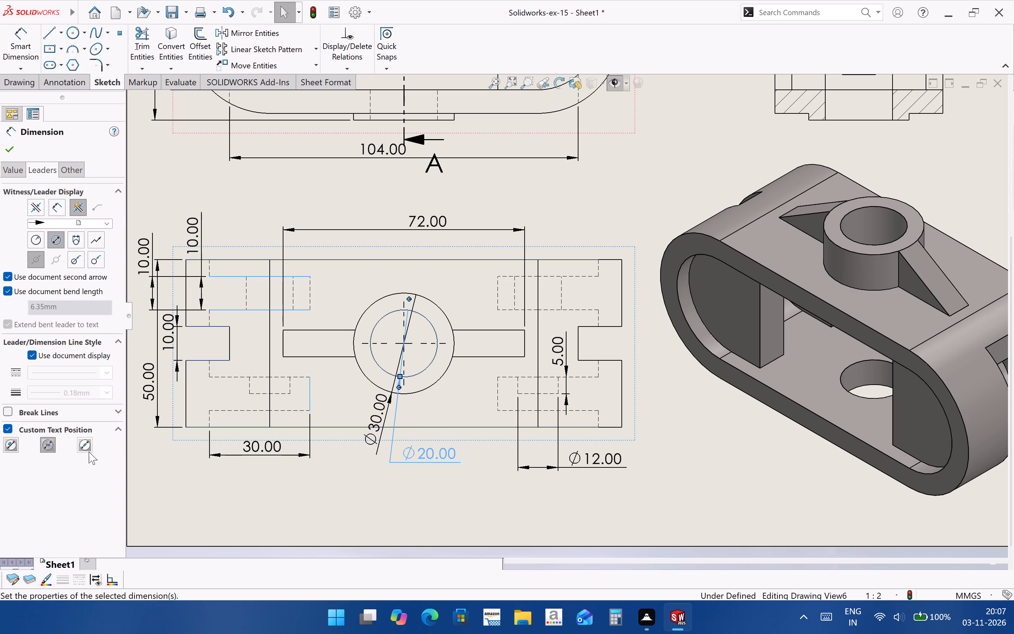
click(84, 446)
click(54, 446)
click(11, 445)
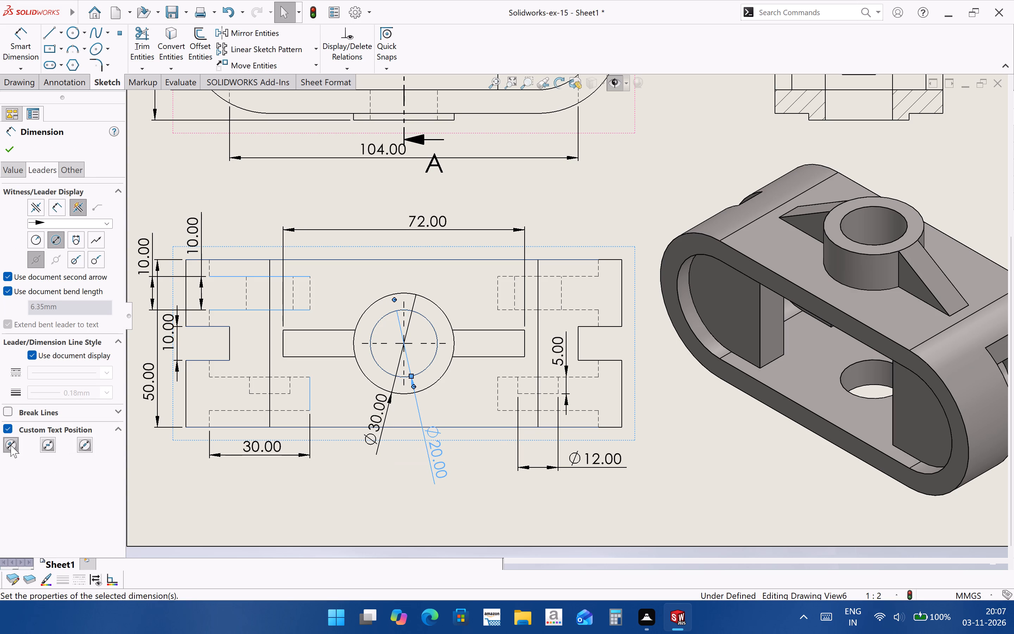
click(89, 443)
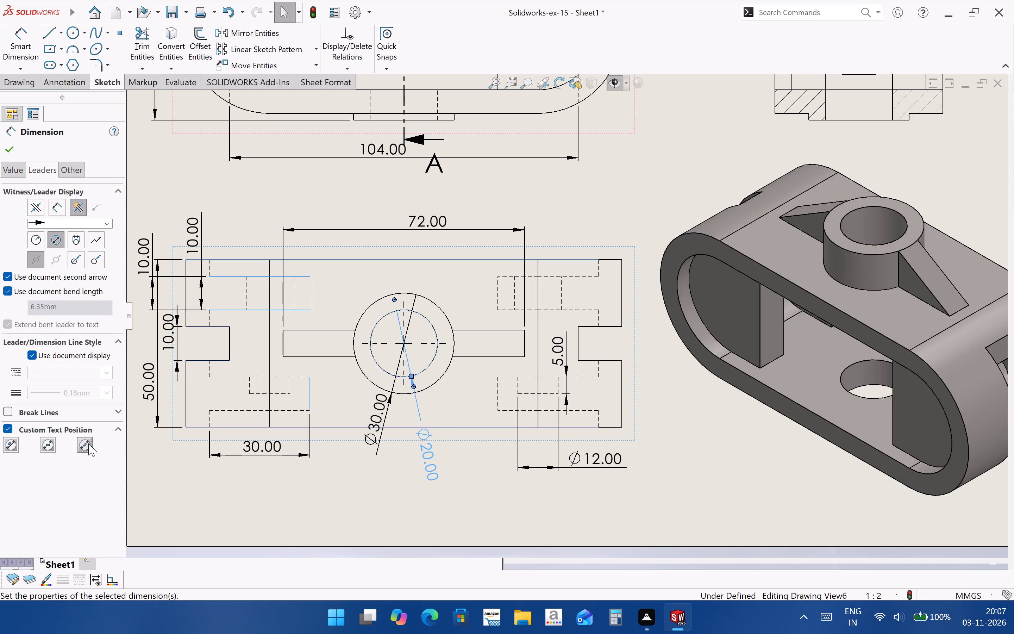
click(42, 444)
click(314, 546)
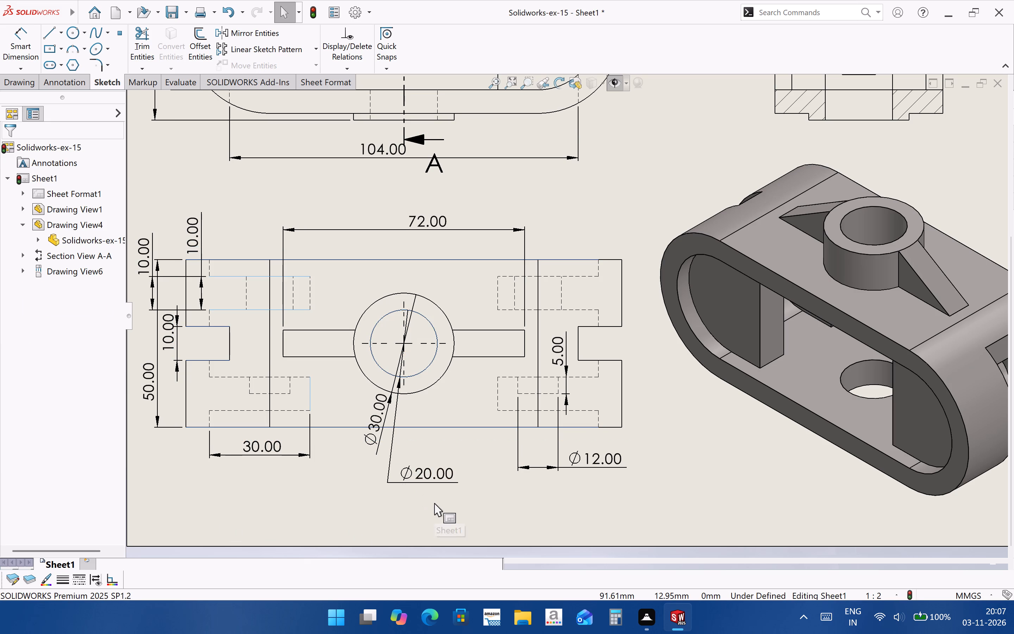
Copy the Ø20 bore dimension's horizontal-text format onto the Ø30 boss dimension with Format Painter.
key(ctrl+f)
click(436, 481)
click(383, 429)
click(476, 495)
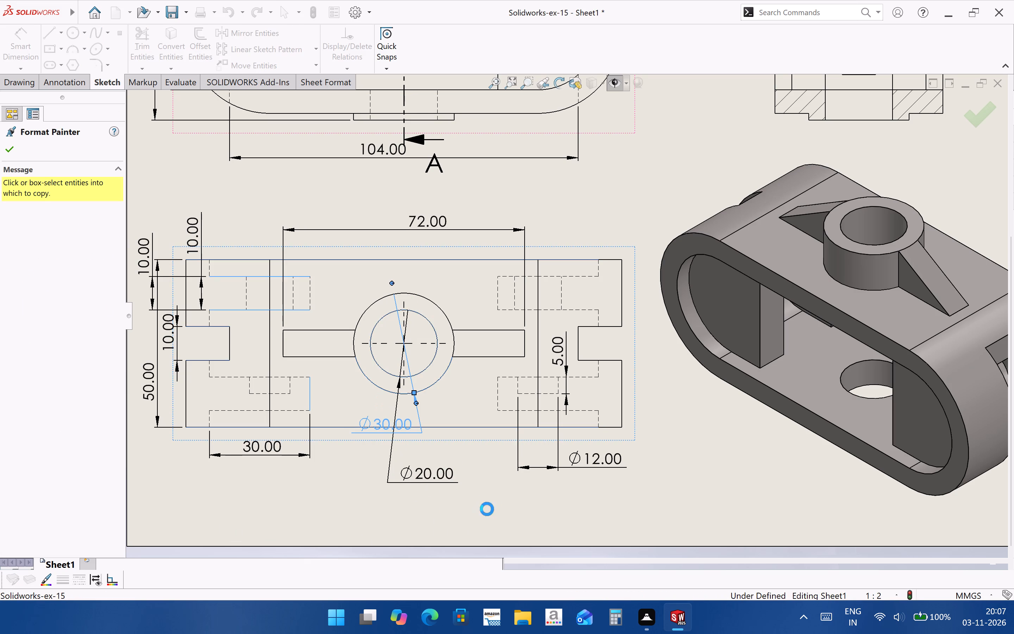
Move the Ø30 boss dimension's text to the right of the Ø20 leader, just above the lower view's bottom edge.
drag(407, 426, 445, 434)
drag(382, 421, 382, 421)
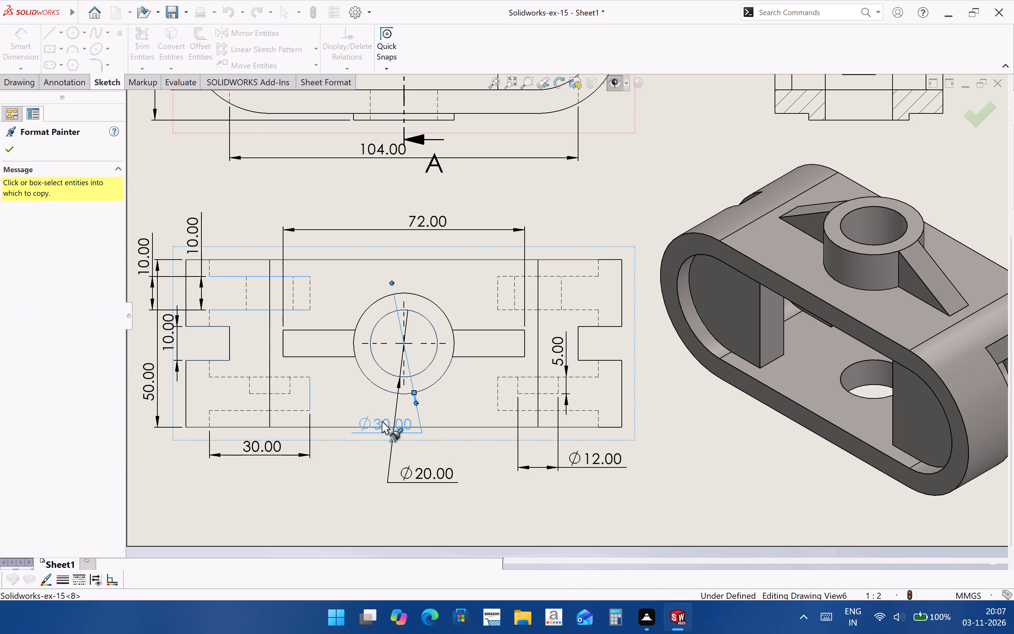
drag(382, 421, 422, 443)
scroll(495, 485, up, 1)
scroll(384, 373, down, 3)
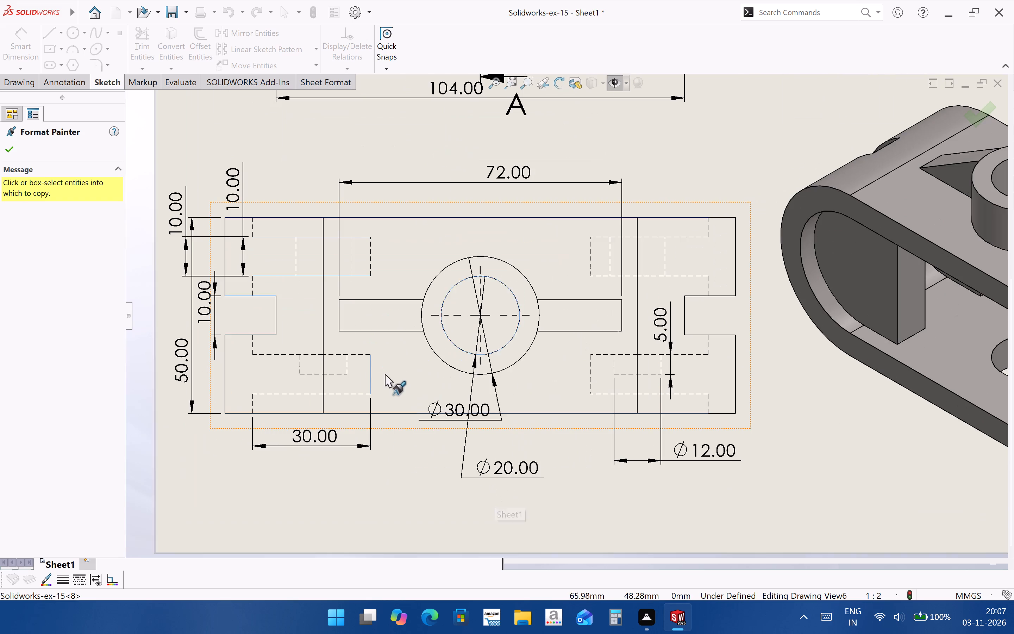
drag(447, 408, 482, 403)
drag(480, 406, 518, 393)
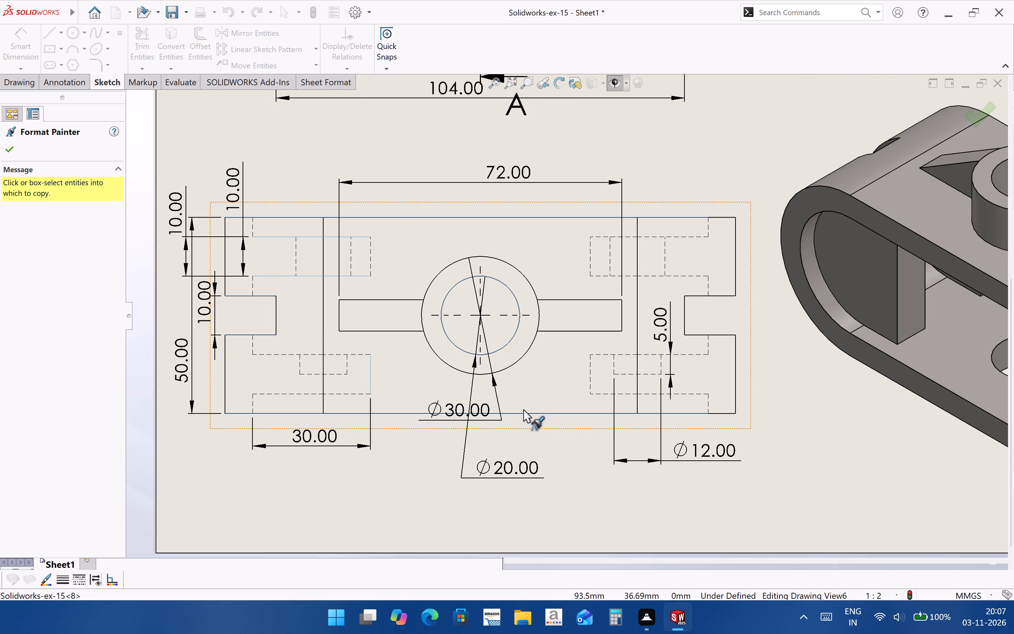
key(Escape)
drag(474, 411, 583, 407)
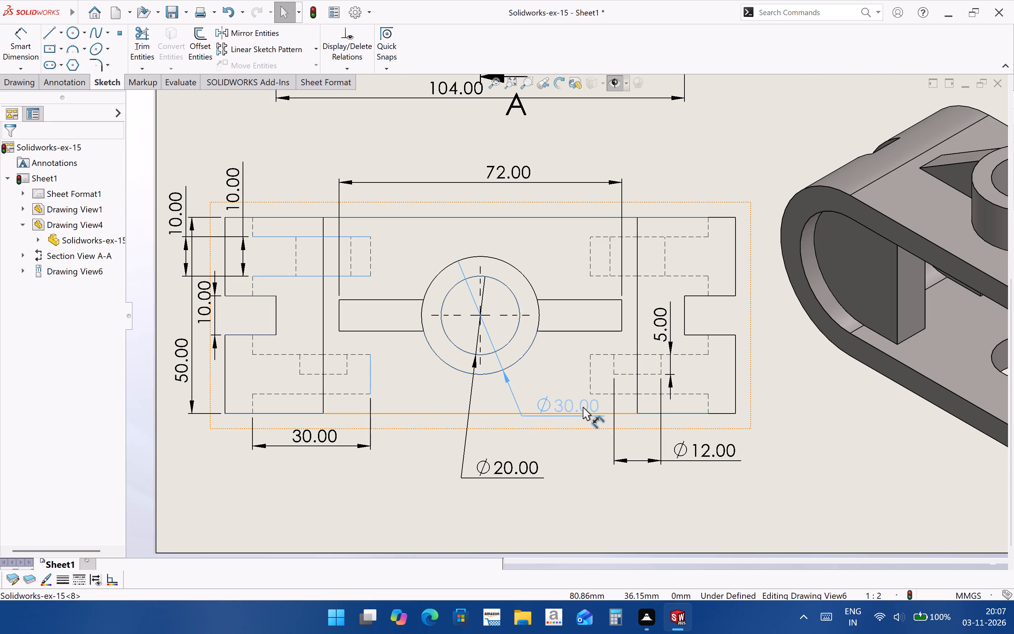
drag(583, 407, 570, 400)
click(620, 499)
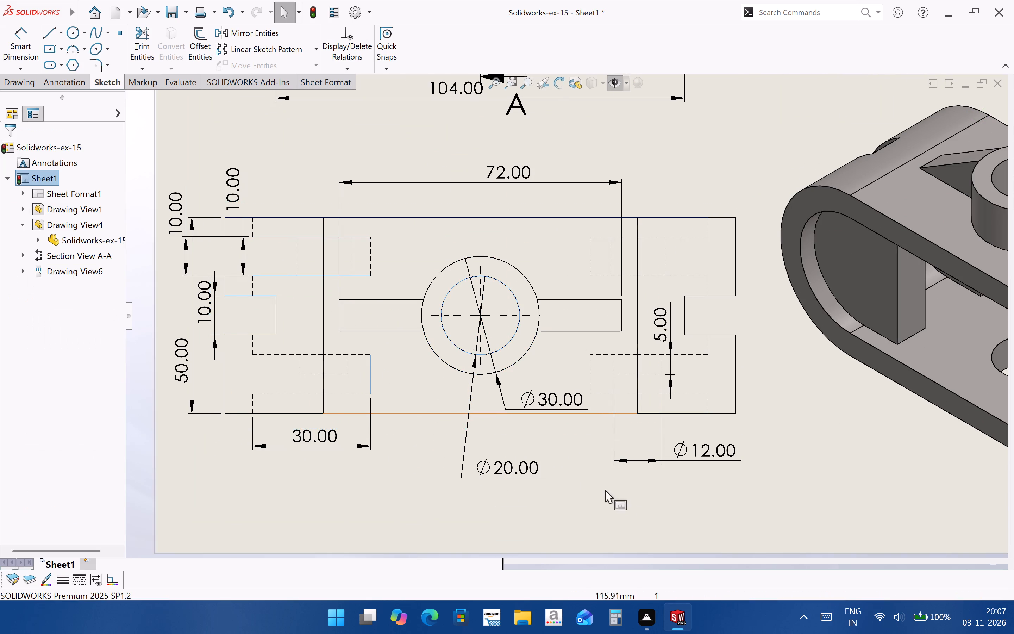
Set the 72 mm rib-length dimension's custom text position to broken leader with aligned text.
scroll(531, 514, up, 1)
middle_drag(541, 476, 537, 554)
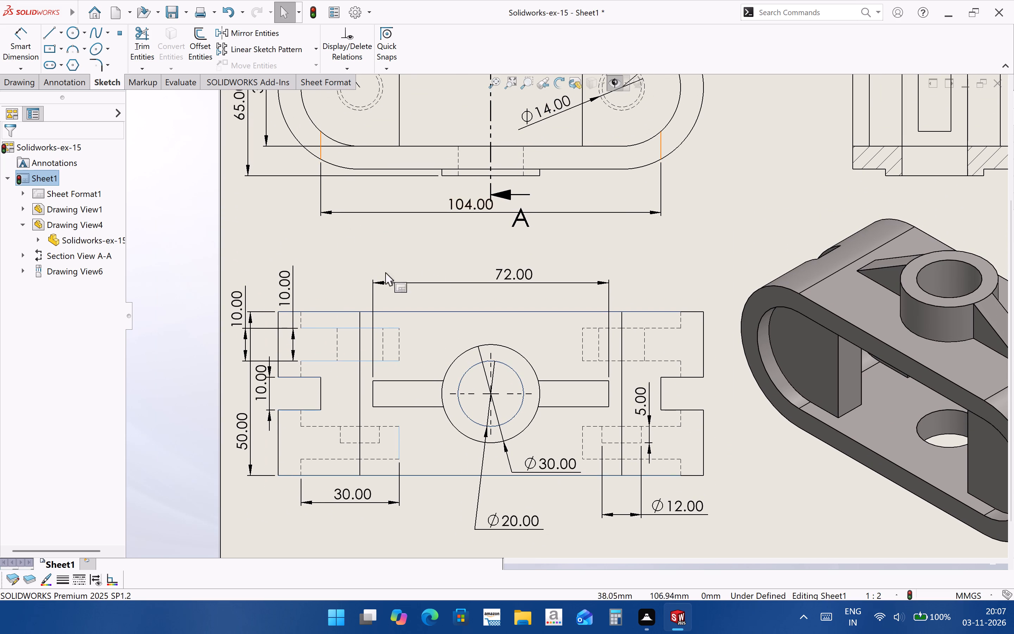
click(531, 280)
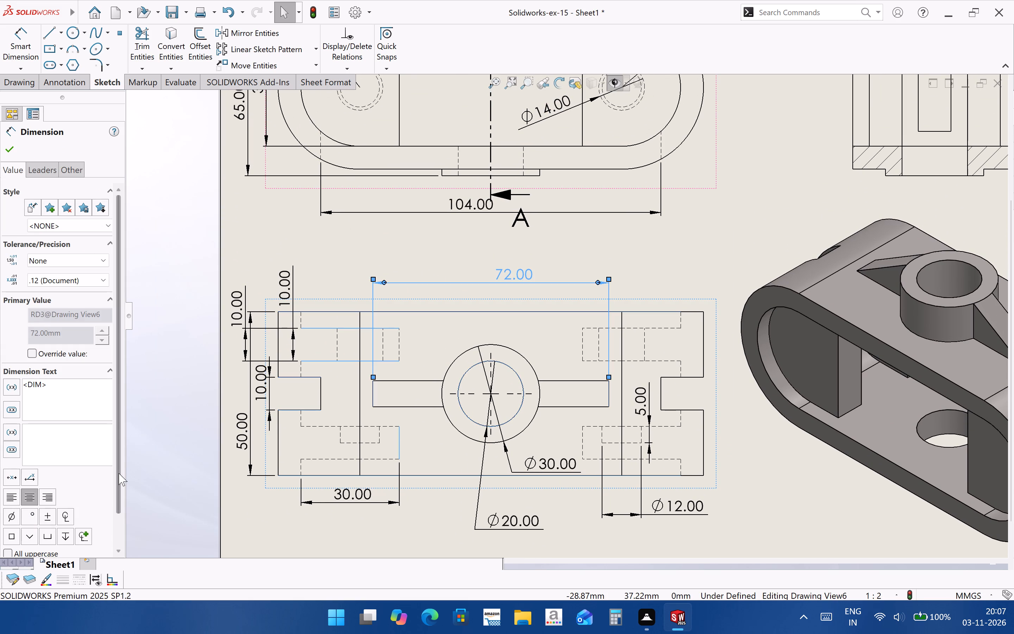
drag(119, 473, 117, 536)
click(48, 533)
click(10, 532)
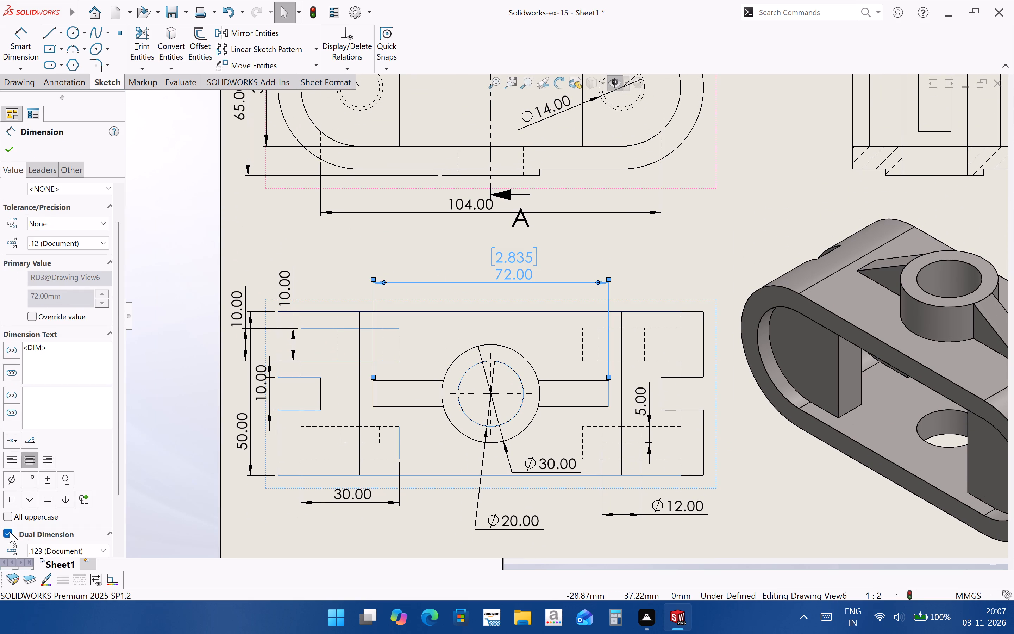
click(43, 170)
scroll(49, 408, down, 3)
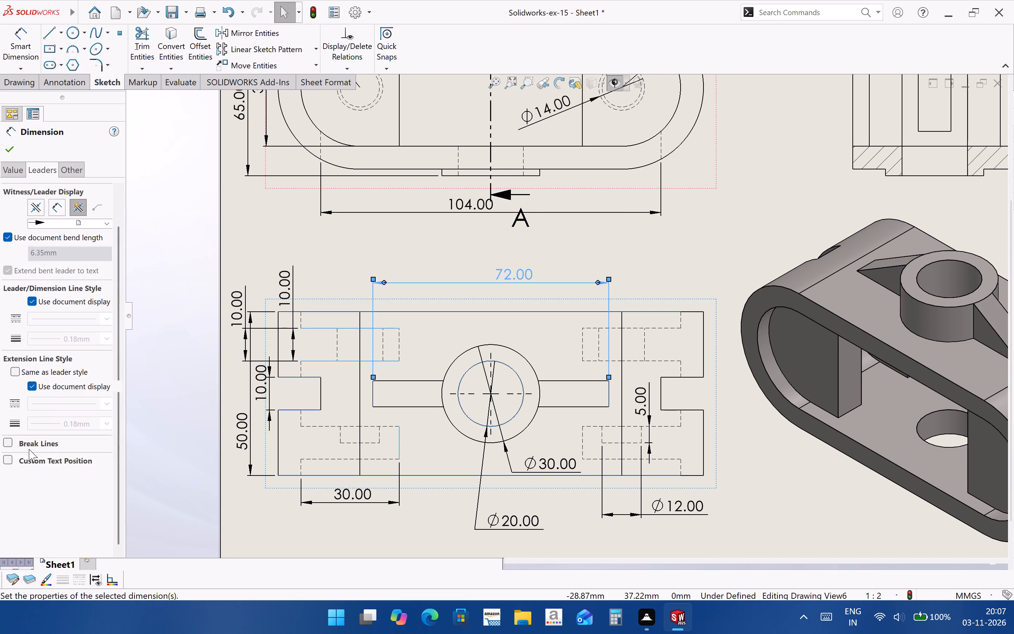
click(10, 461)
click(48, 473)
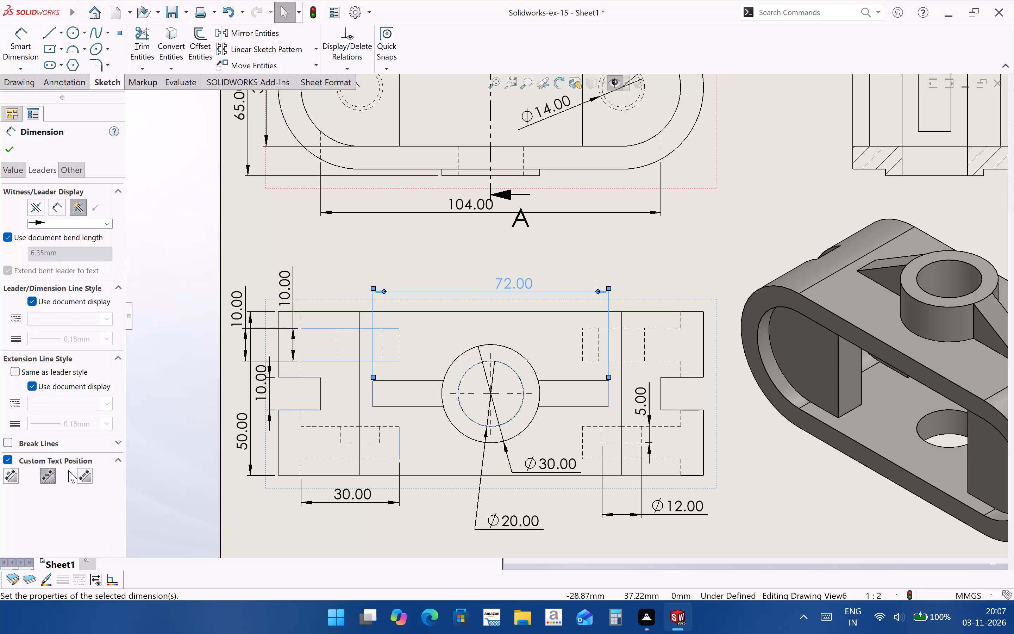
click(77, 471)
click(647, 260)
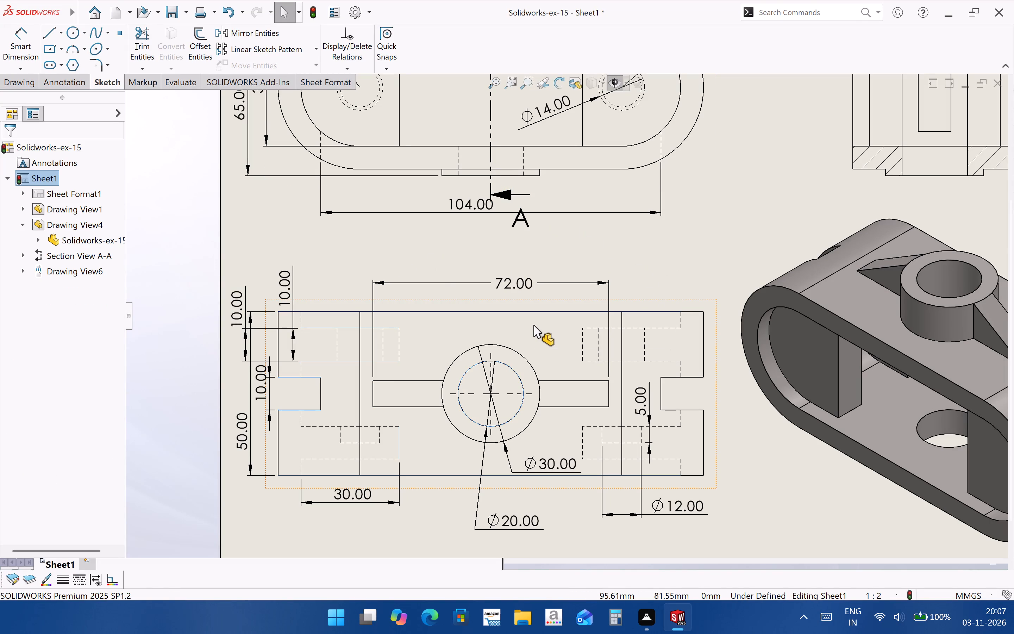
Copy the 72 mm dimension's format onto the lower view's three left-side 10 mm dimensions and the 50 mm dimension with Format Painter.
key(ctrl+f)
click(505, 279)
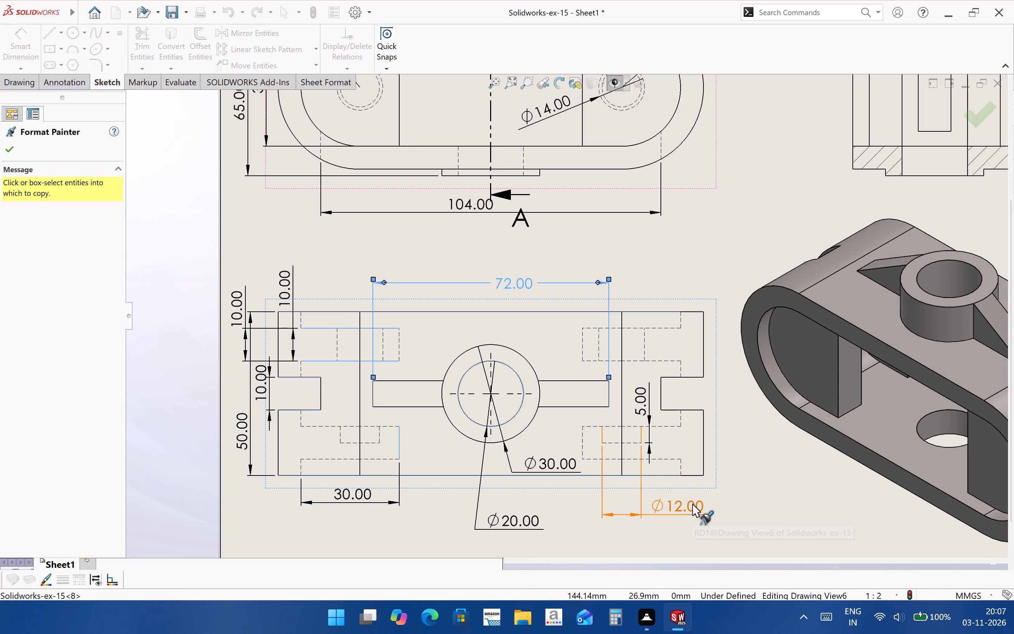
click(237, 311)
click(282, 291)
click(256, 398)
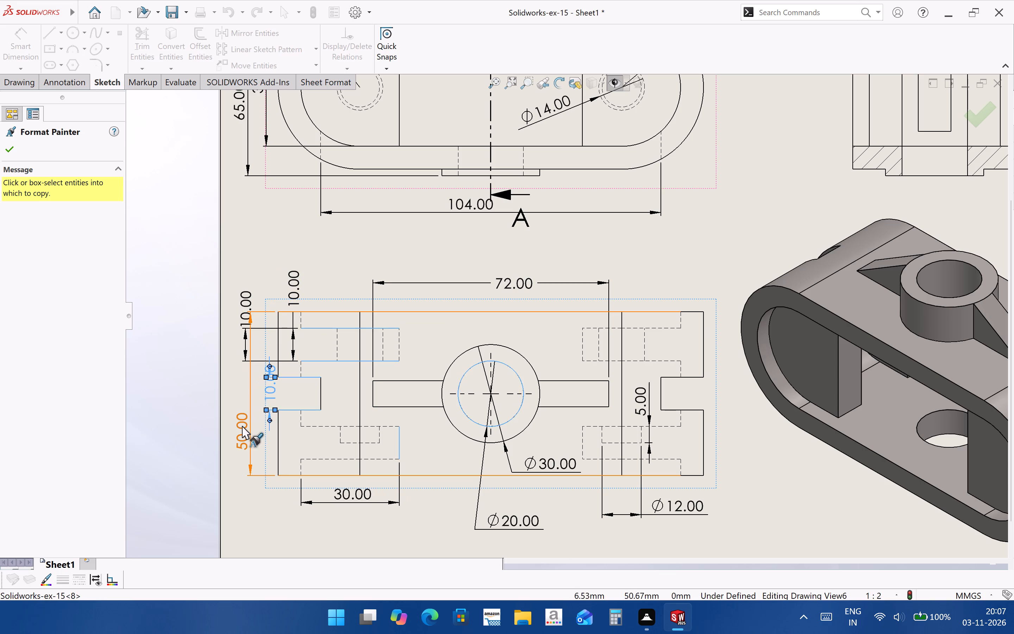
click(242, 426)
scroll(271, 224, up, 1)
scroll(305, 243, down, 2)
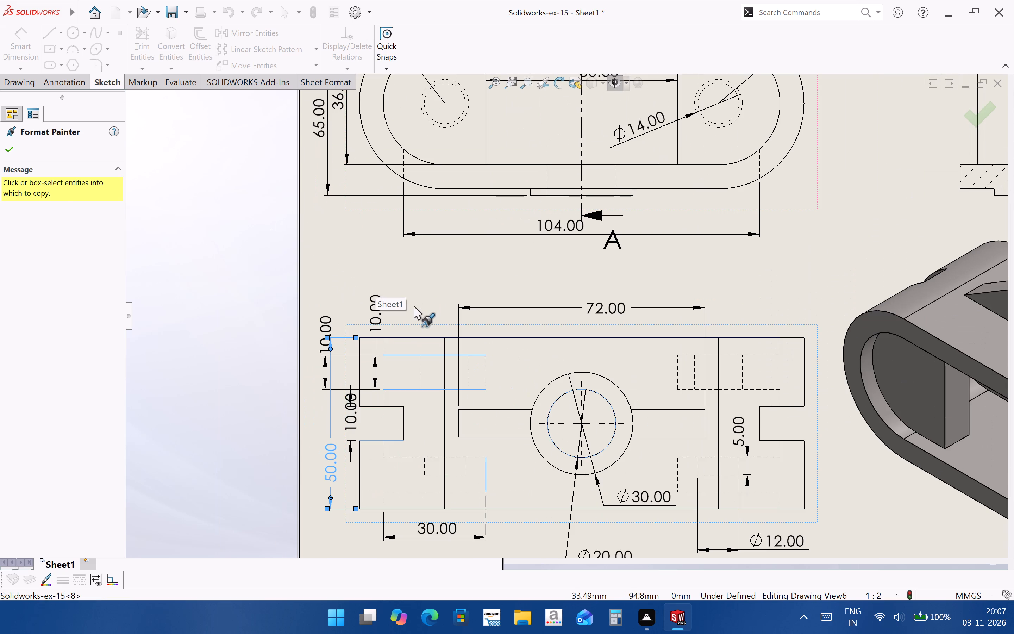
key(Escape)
Spread out the lower view's left-side dimensions, placing the upper two 10 mm texts above and the slot's 10 mm and the 50 mm texts lower.
drag(370, 314, 366, 304)
drag(323, 320, 322, 314)
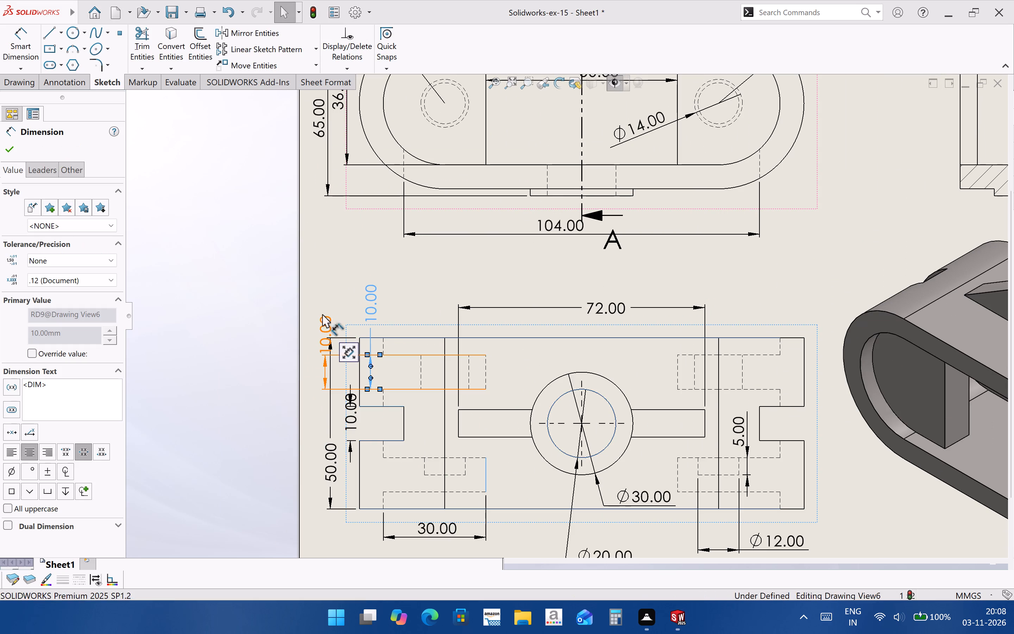
drag(322, 314, 319, 295)
drag(348, 417, 297, 481)
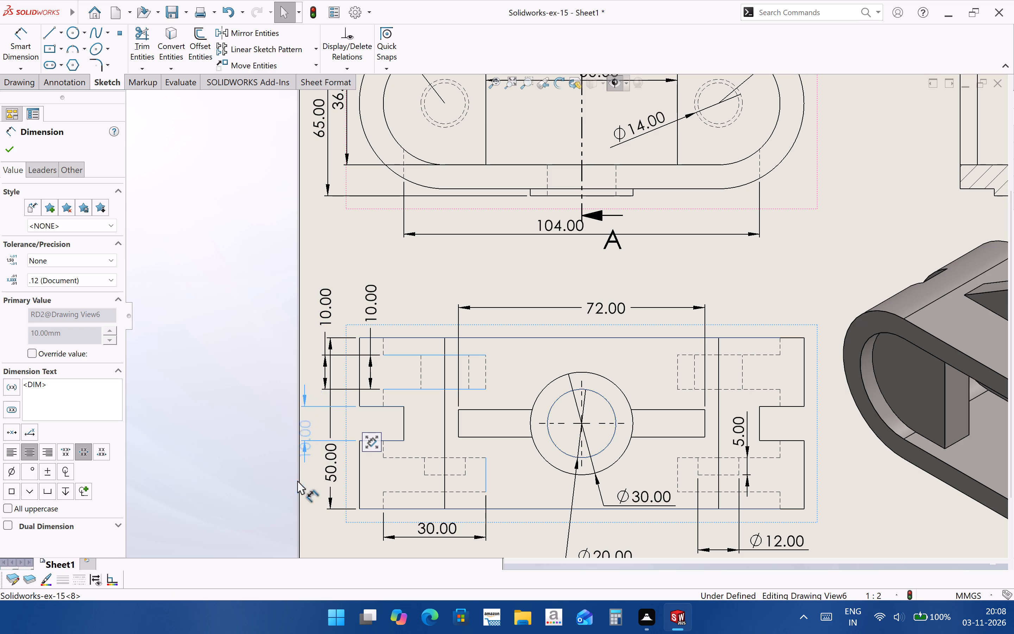
drag(297, 481, 313, 493)
drag(333, 469, 333, 539)
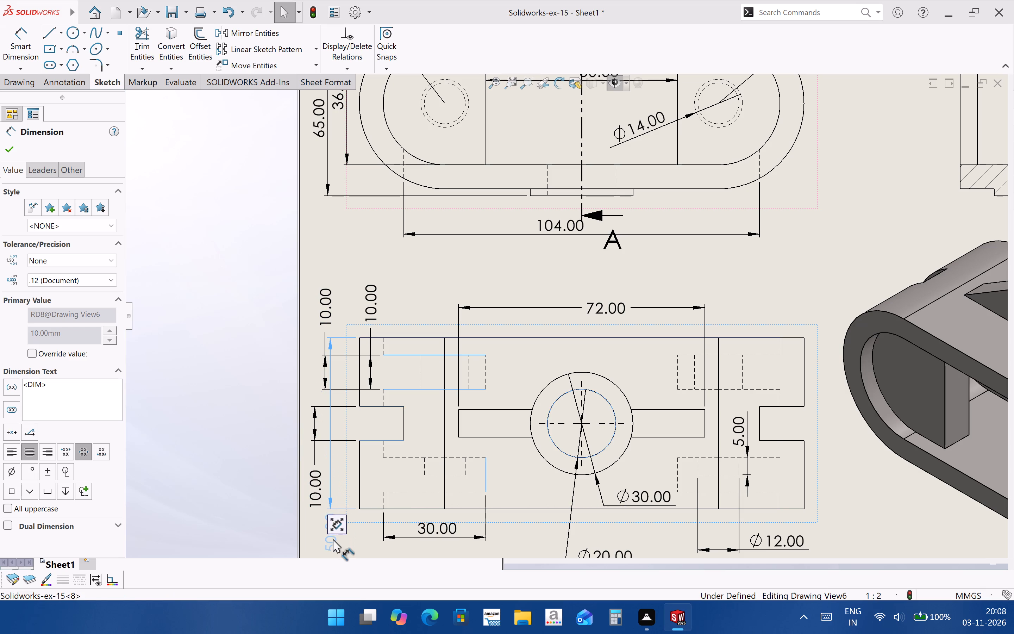
drag(333, 539, 333, 540)
click(382, 543)
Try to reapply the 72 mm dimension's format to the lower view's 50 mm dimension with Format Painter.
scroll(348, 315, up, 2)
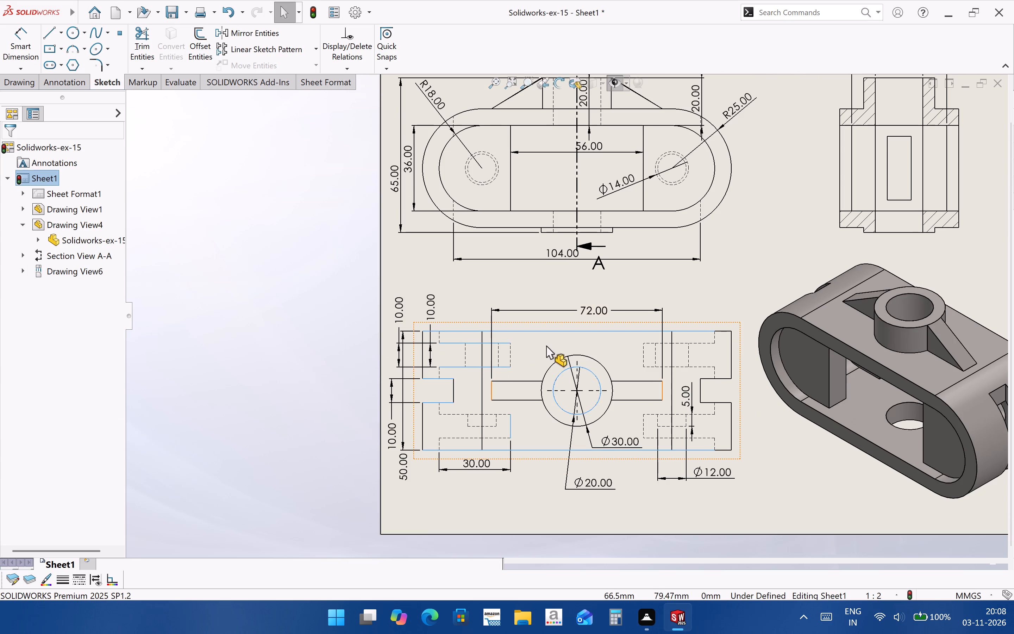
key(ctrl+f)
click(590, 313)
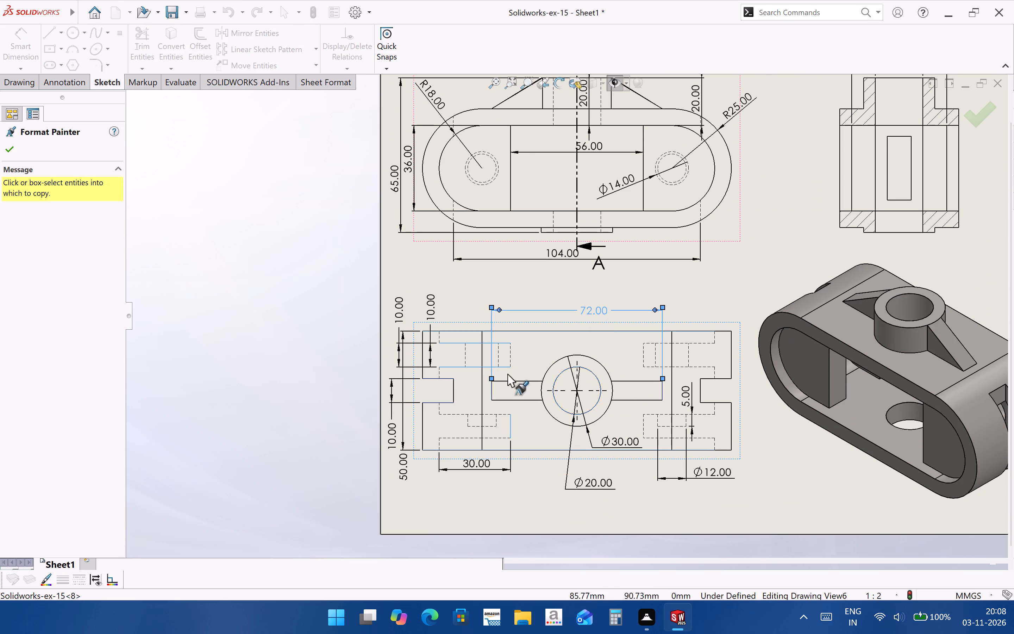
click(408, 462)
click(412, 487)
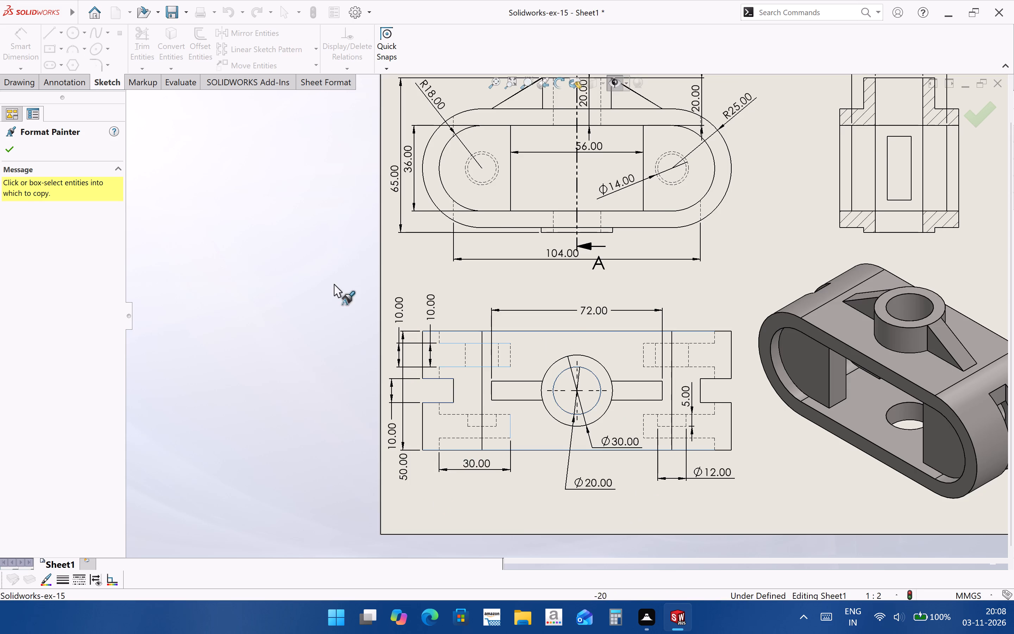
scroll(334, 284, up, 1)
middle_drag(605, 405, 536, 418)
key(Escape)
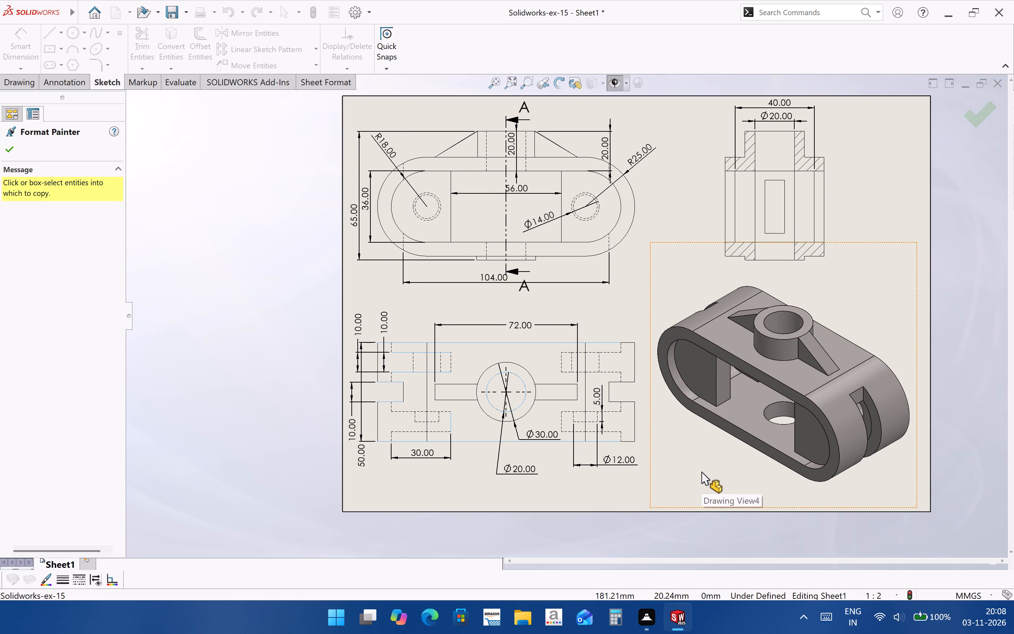
Set the front view's 20 mm height dimension near R25 to a custom text position with broken leader and horizontal text.
scroll(516, 180, down, 2)
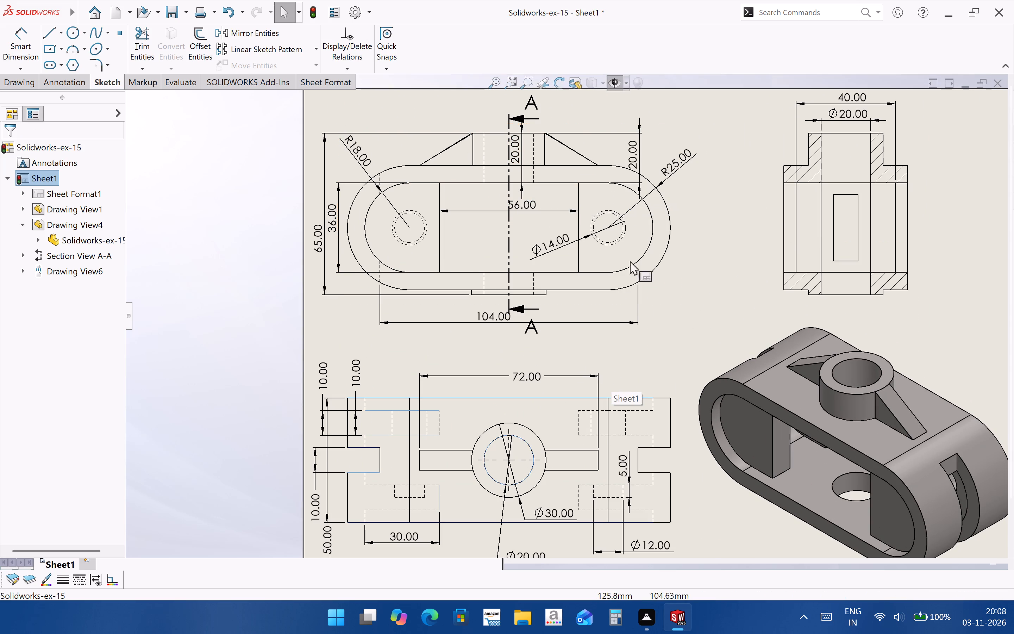
click(633, 143)
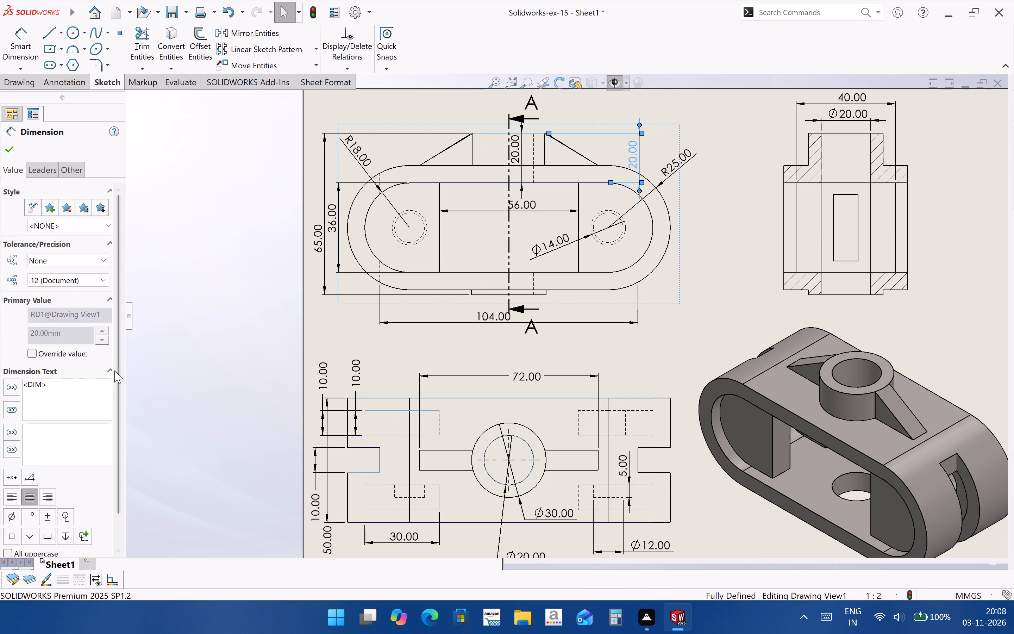
drag(114, 371, 116, 433)
click(49, 173)
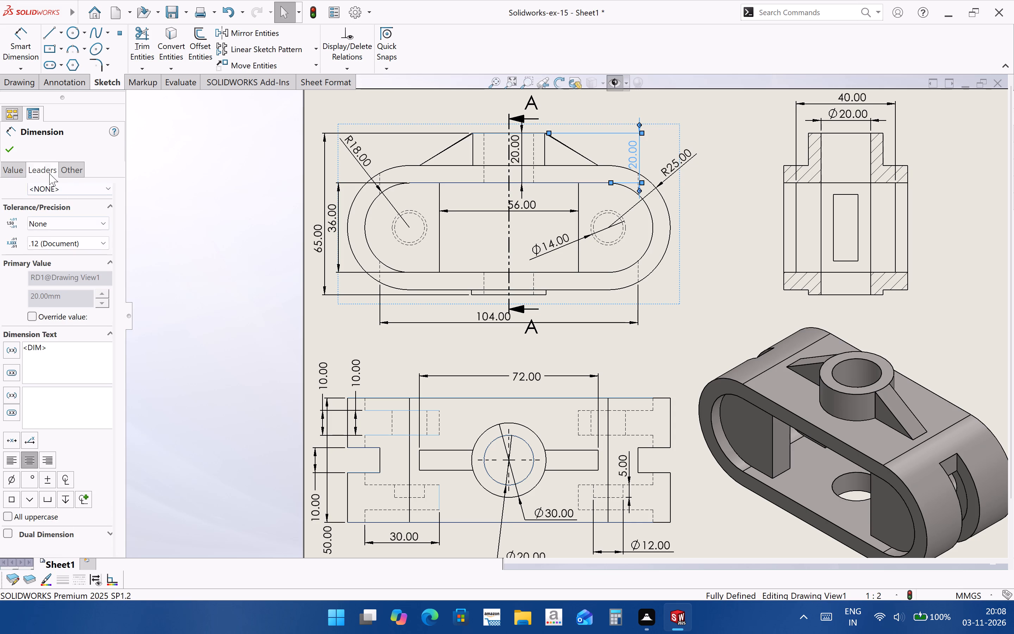
click(69, 450)
click(74, 459)
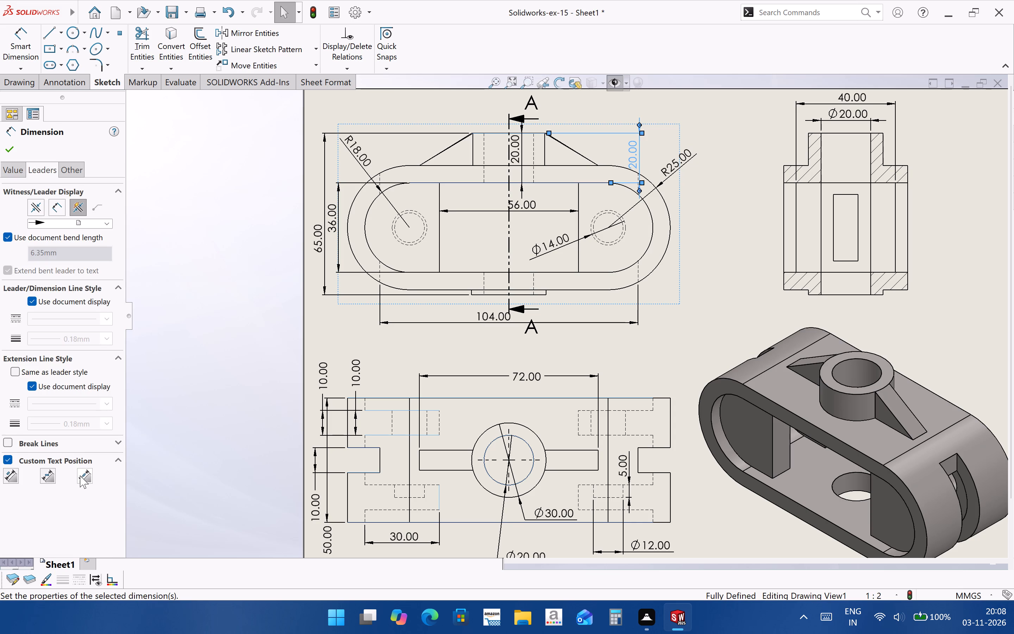
click(56, 474)
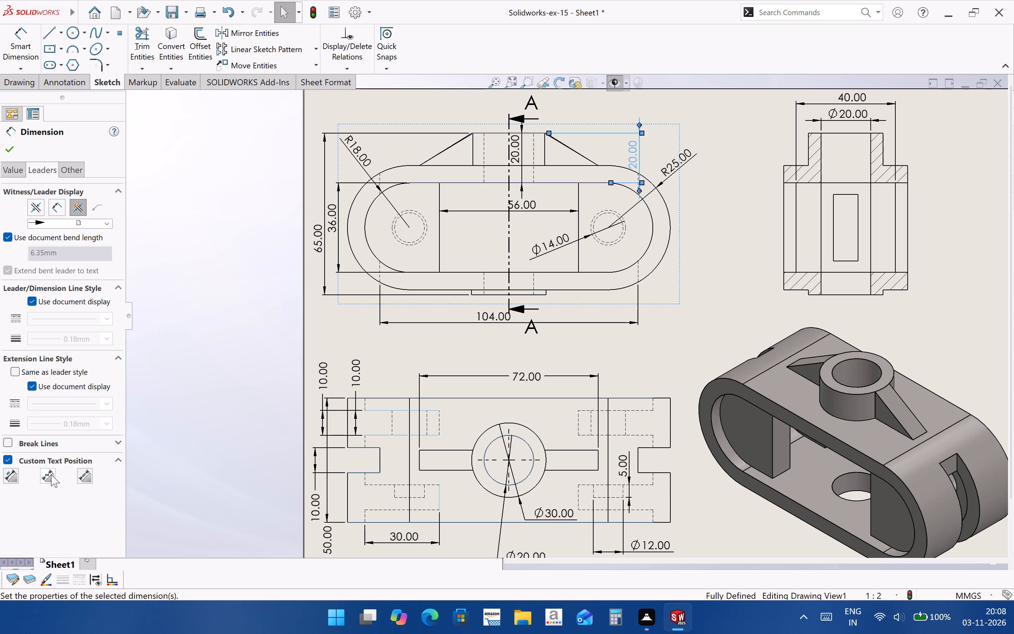
click(51, 474)
click(666, 370)
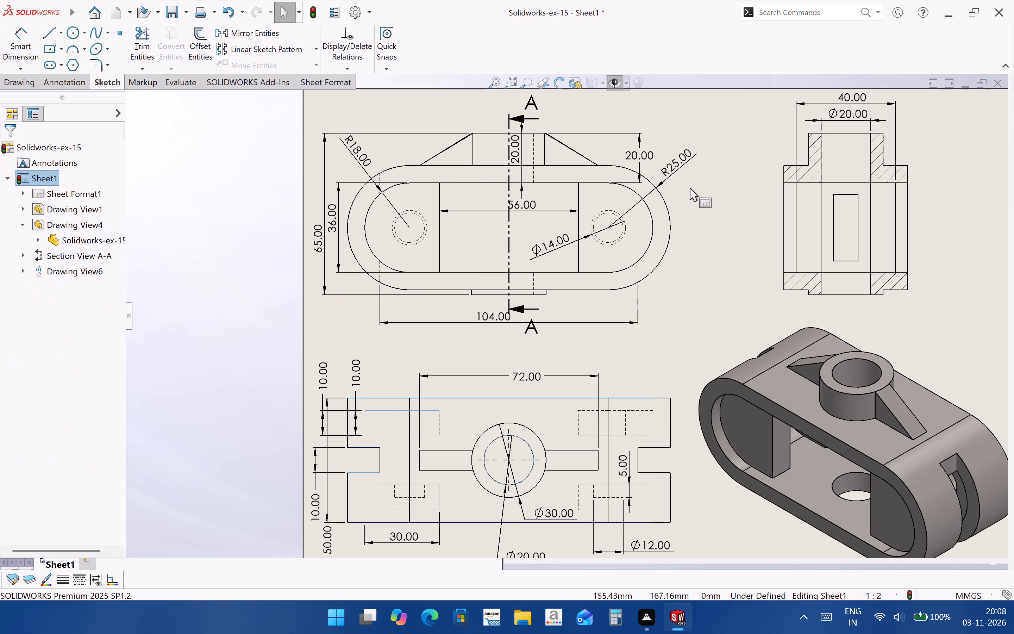
Copy that 20 mm dimension's horizontal-text format onto the lower view's three 10 mm, the 50 mm and the 5 mm dimensions with Format Painter.
click(634, 154)
key(ctrl+f)
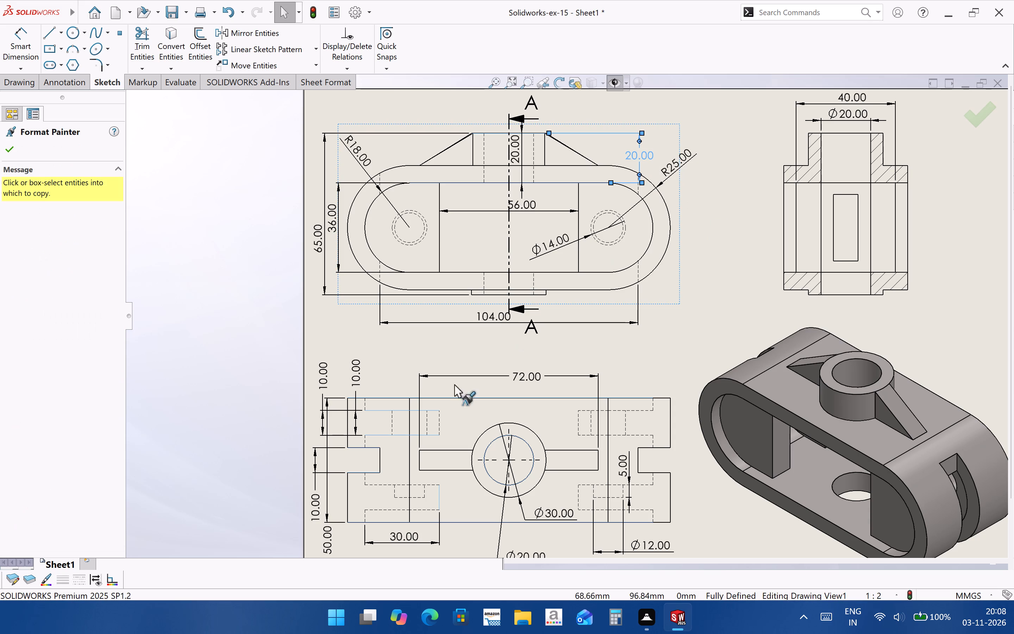
click(356, 380)
click(327, 379)
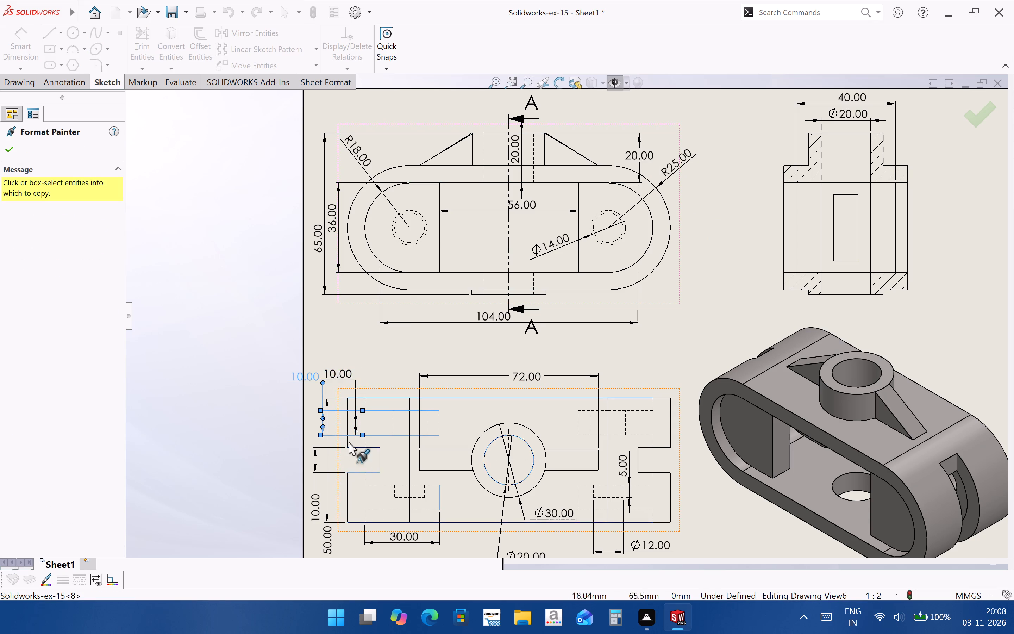
scroll(342, 392, up, 4)
scroll(491, 428, down, 3)
click(414, 437)
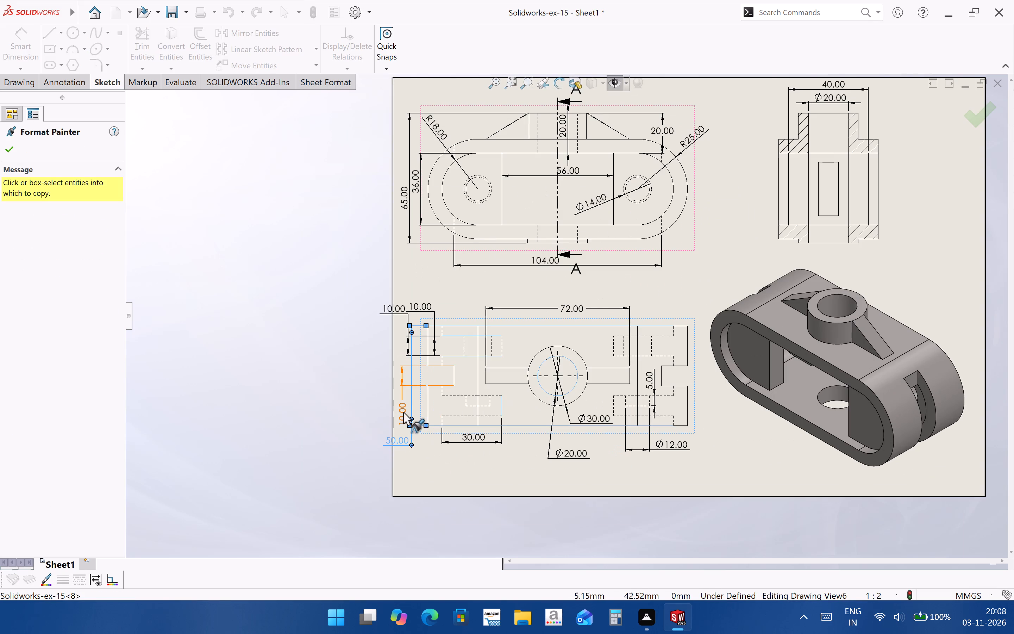
click(403, 412)
scroll(687, 393, down, 2)
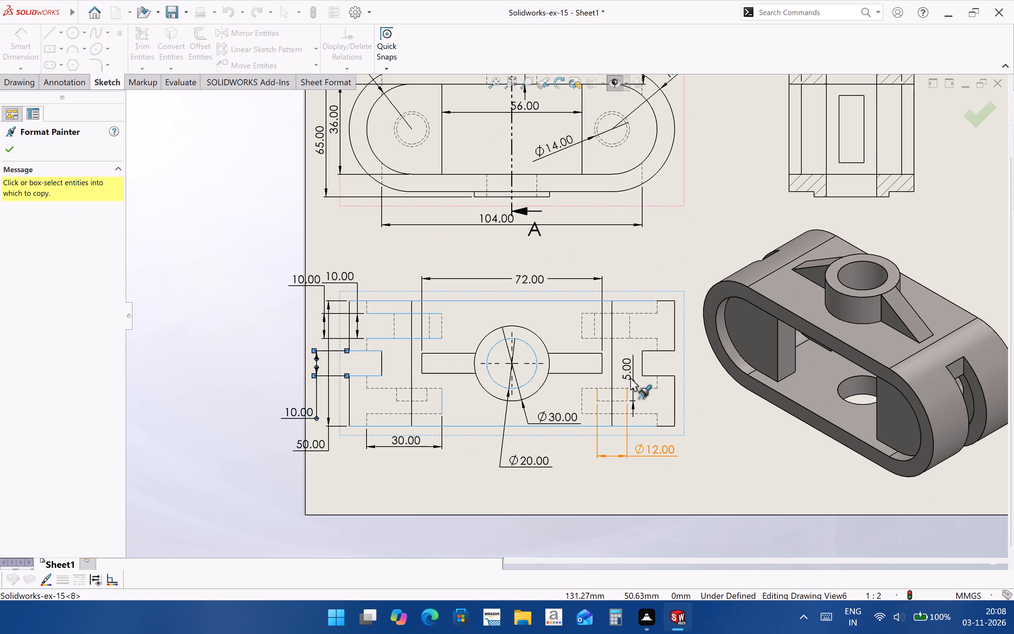
click(629, 372)
Apply the same horizontal-text format to the front view's 36 mm, 65 mm and central 20 mm vertical dimensions.
scroll(572, 369, up, 2)
scroll(639, 235, down, 3)
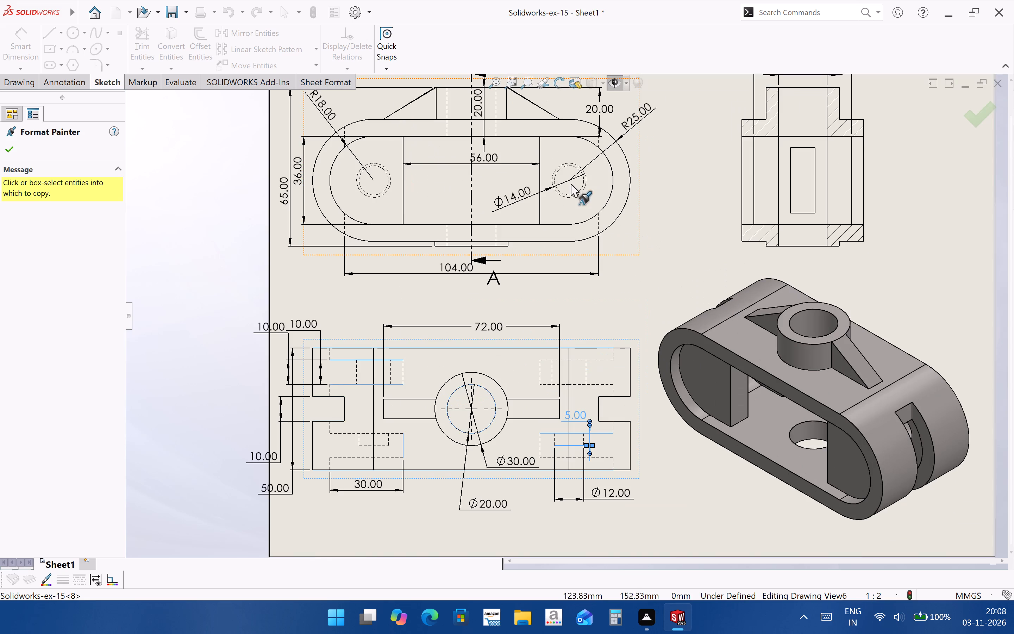
scroll(533, 322, up, 2)
scroll(586, 278, down, 3)
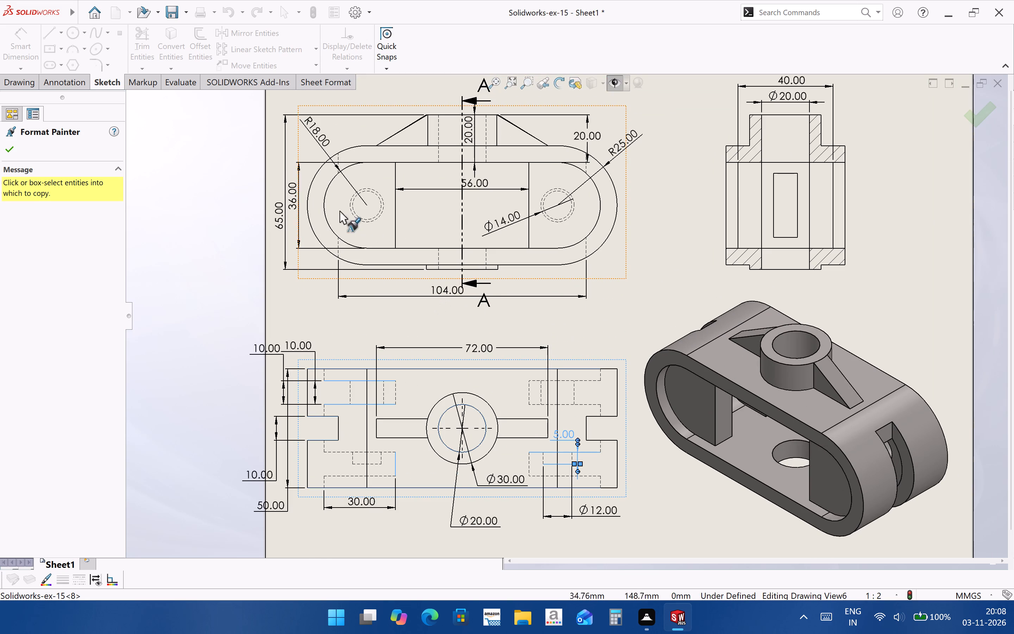
click(295, 195)
click(280, 218)
scroll(355, 133, down, 2)
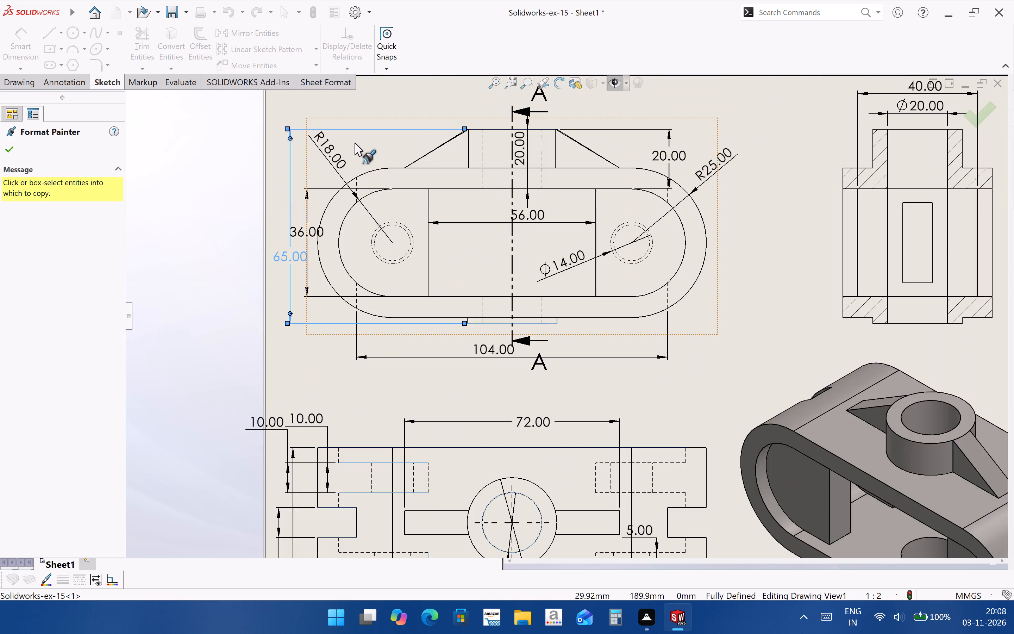
scroll(355, 142, down, 2)
scroll(374, 230, up, 3)
click(575, 247)
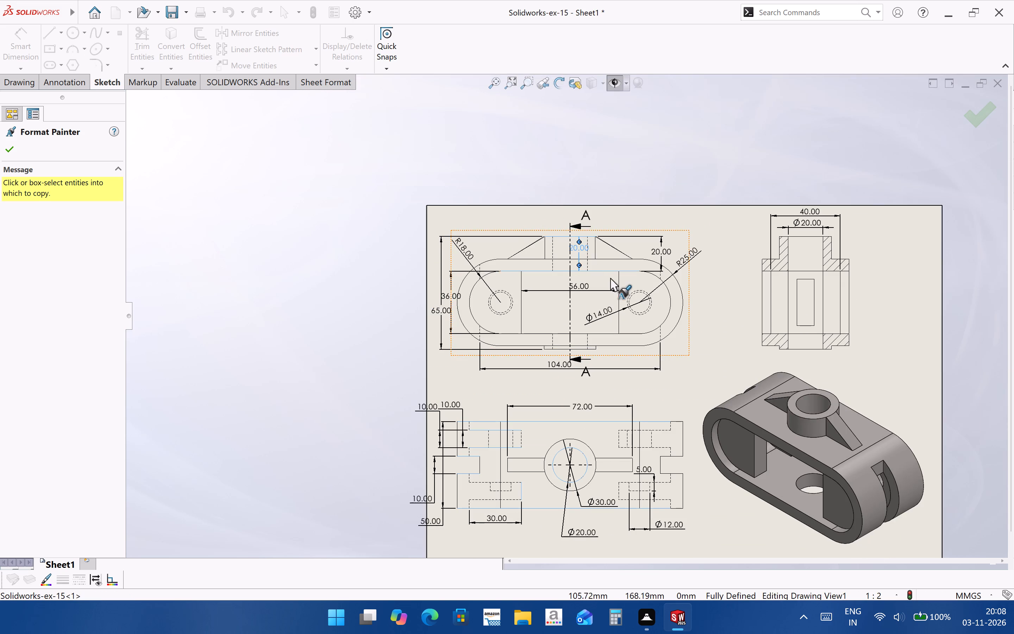
Apply the copied 20 mm dimension format to the front view's horizontal 56 mm dimension and finish Format Painter.
scroll(610, 278, down, 6)
scroll(511, 328, up, 2)
scroll(745, 323, down, 3)
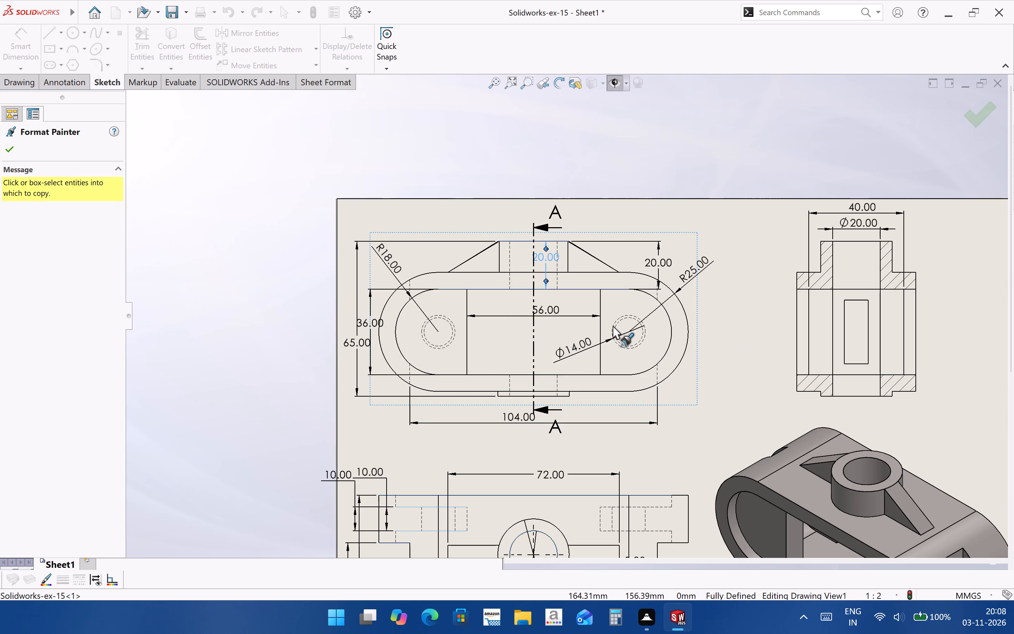
click(446, 300)
scroll(458, 308, up, 2)
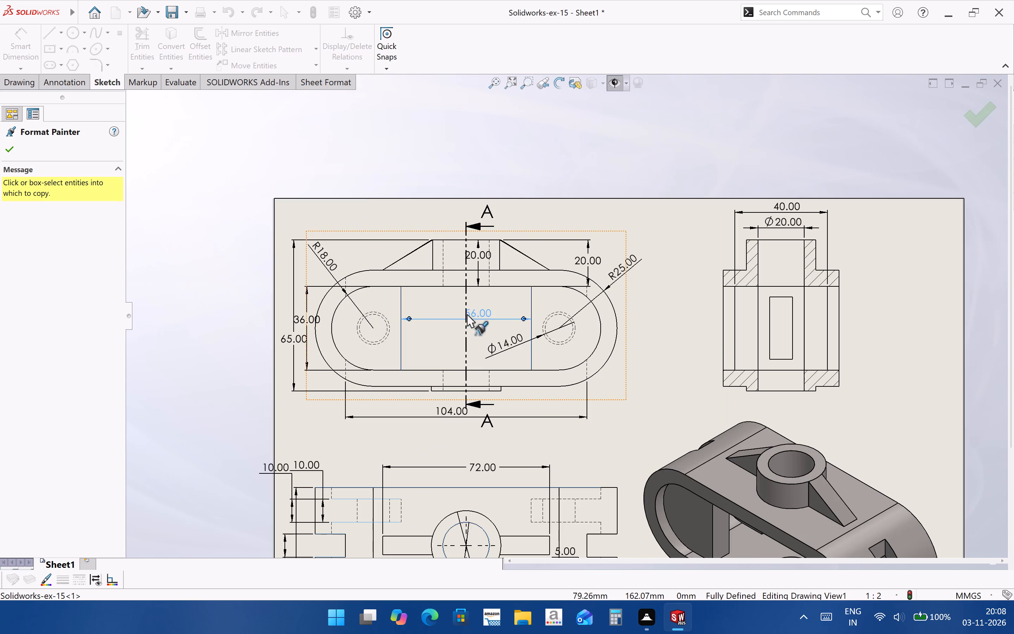
key(Escape)
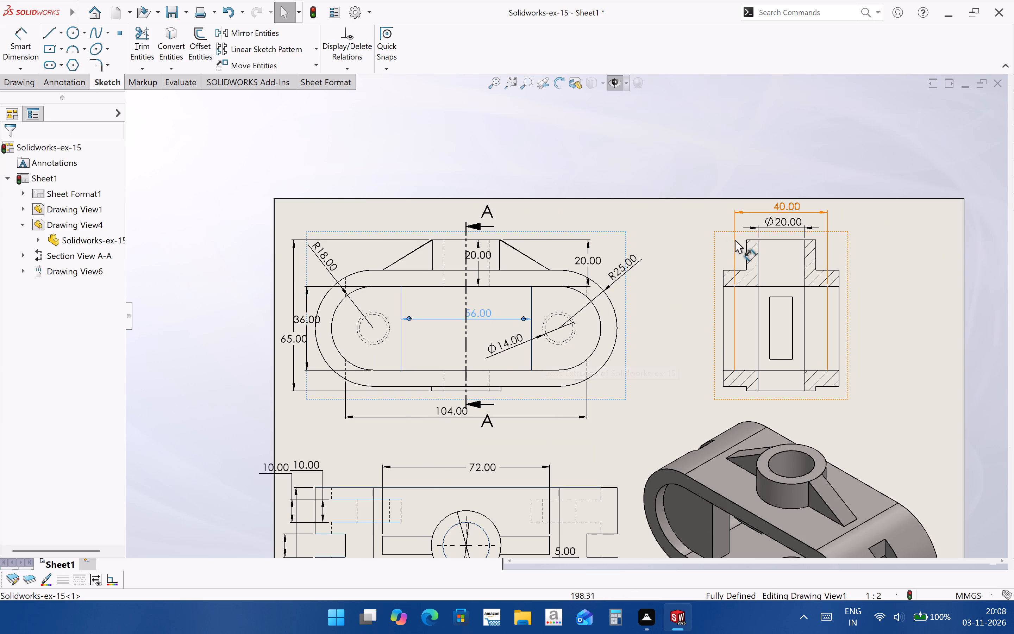
Copy the 56 mm dimension's format onto the 72 mm, 104 mm, section-view Ø20 and 40 mm dimensions with Format Painter.
scroll(451, 341, up, 3)
key(ctrl+f)
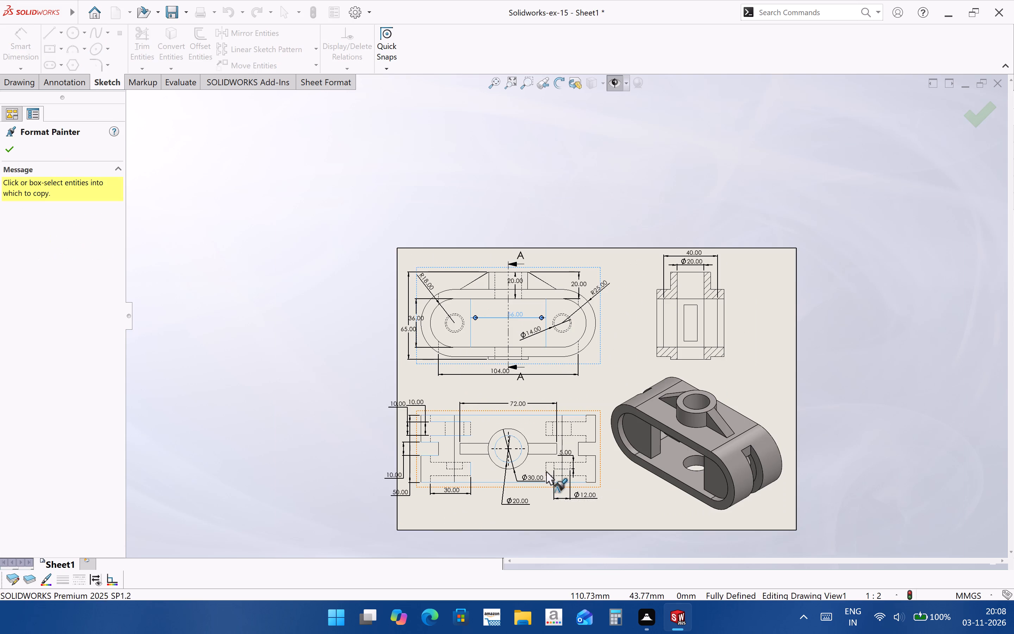
scroll(525, 502, down, 3)
click(520, 335)
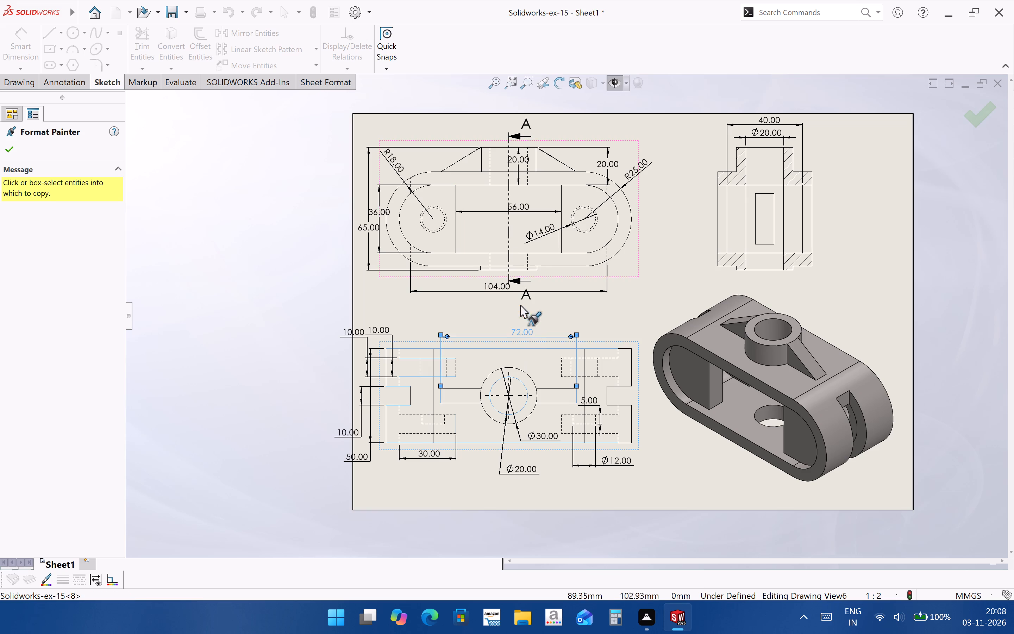
click(515, 209)
click(488, 289)
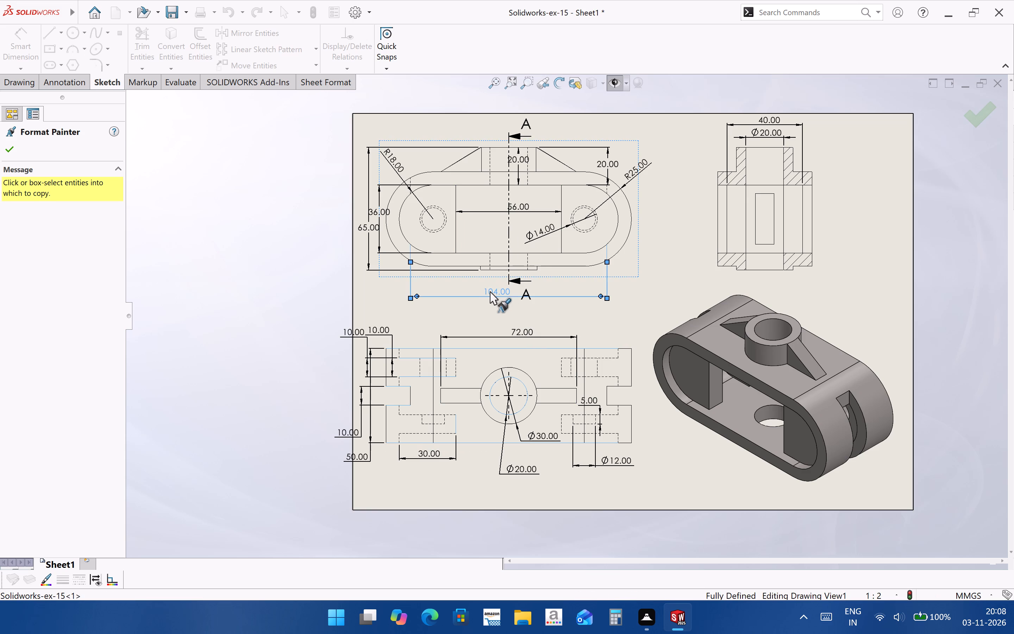
click(766, 137)
click(766, 123)
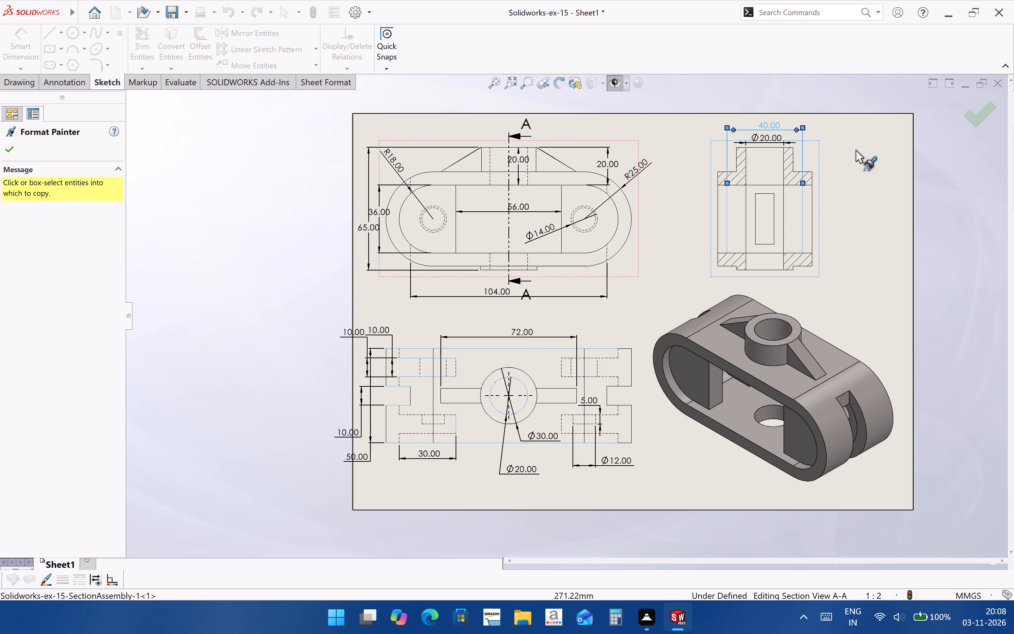
click(778, 123)
click(898, 178)
scroll(828, 152, down, 3)
key(Escape)
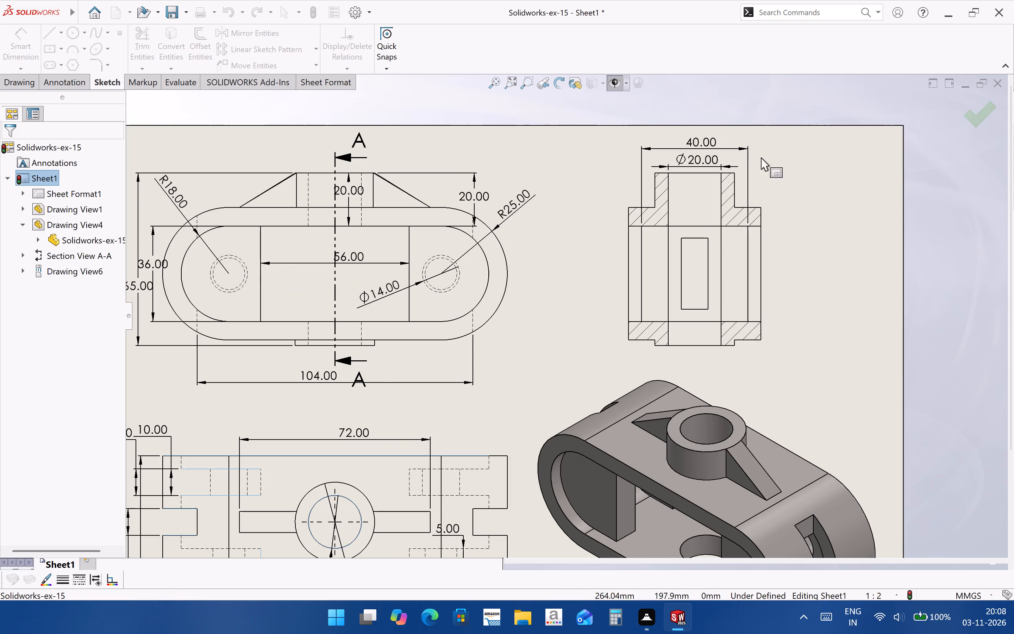
Reposition the lower view's two upper-left 10 mm dimensions up and inward so their texts sit apart within the sheet.
scroll(511, 166, up, 3)
scroll(562, 258, down, 2)
scroll(529, 367, up, 2)
scroll(550, 429, down, 3)
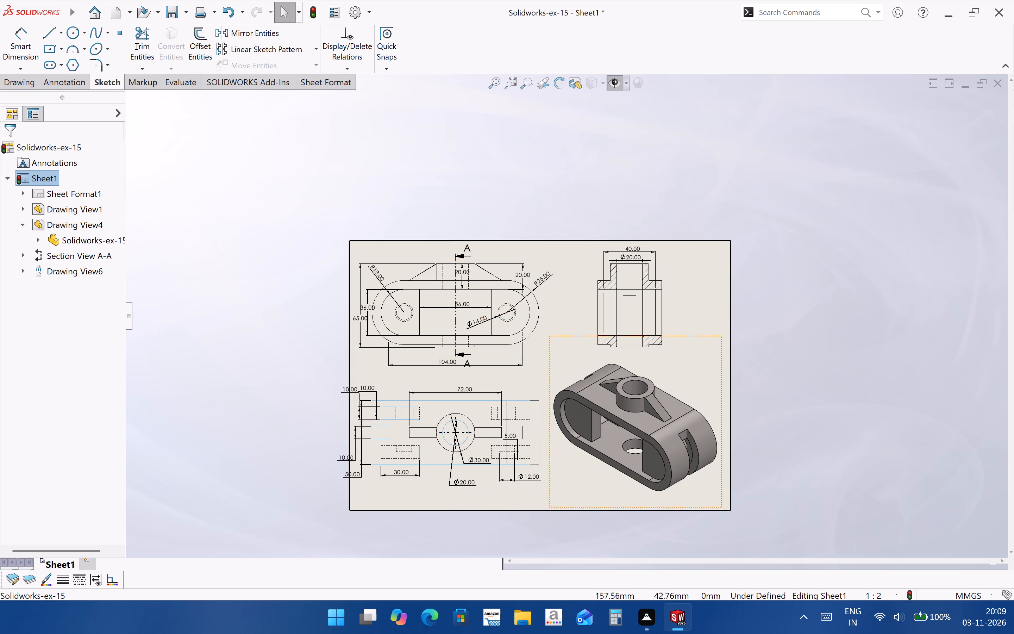
scroll(371, 380, down, 2)
drag(299, 339, 313, 330)
click(333, 301)
drag(273, 338, 291, 324)
click(373, 292)
Move the lower view's 50 mm dimension inward and place the left notch's 10 mm dimension text below the view.
scroll(333, 473, down, 1)
drag(276, 487, 289, 488)
click(316, 556)
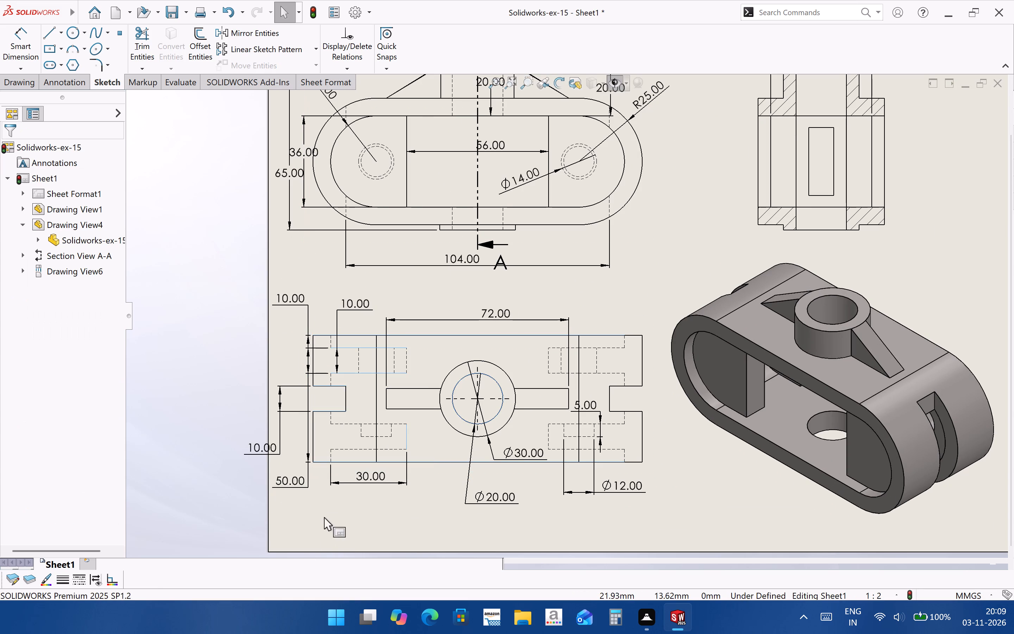
drag(265, 450, 286, 450)
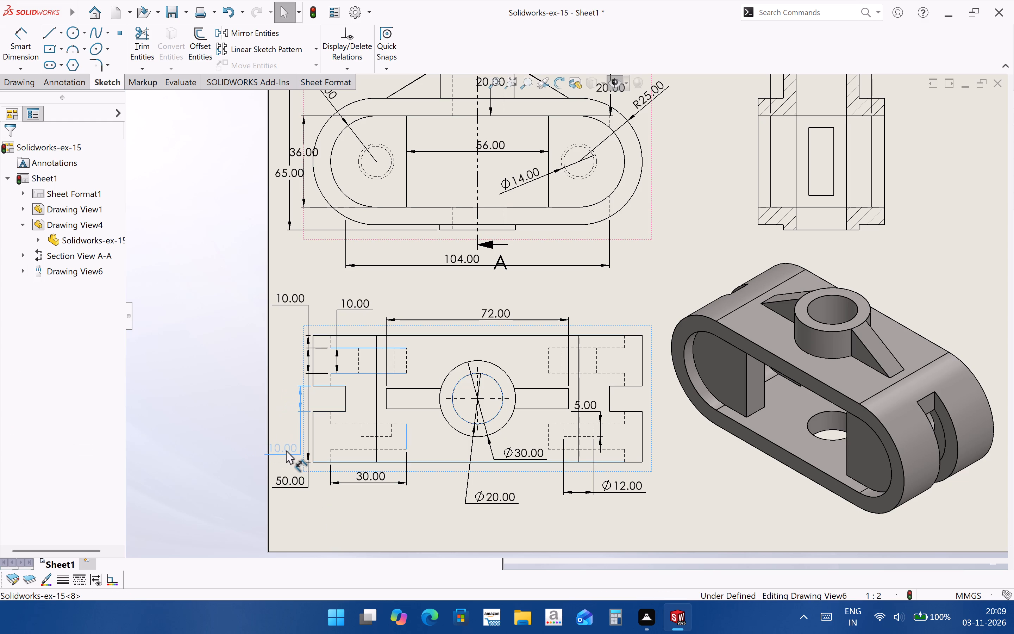
drag(286, 450, 306, 517)
click(419, 523)
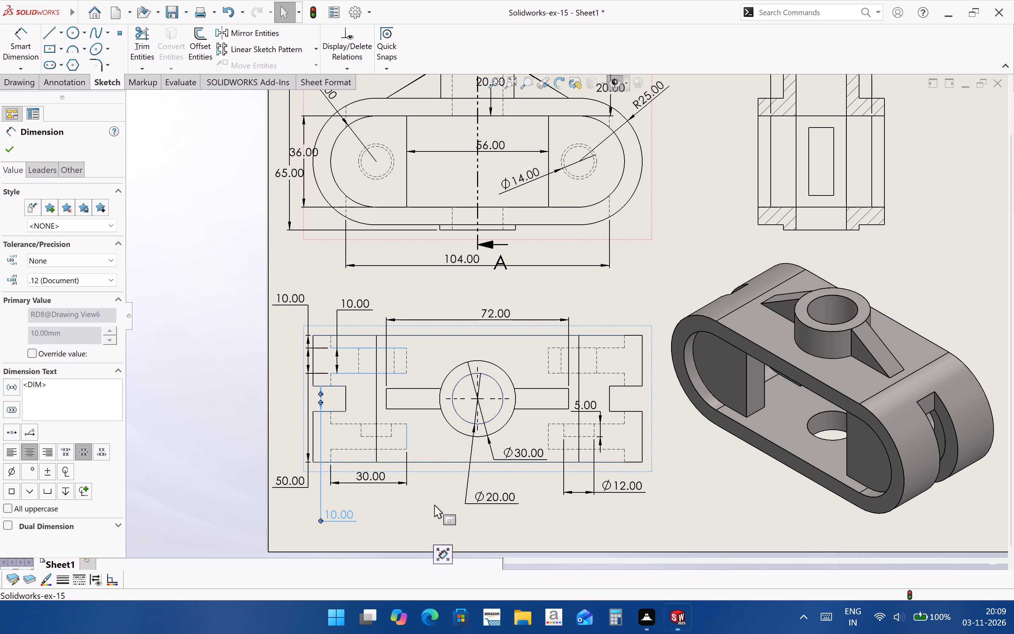
Shift the lower view's 5 mm dimension slightly outward and upward from its current spot.
scroll(472, 462, up, 1)
scroll(563, 393, down, 2)
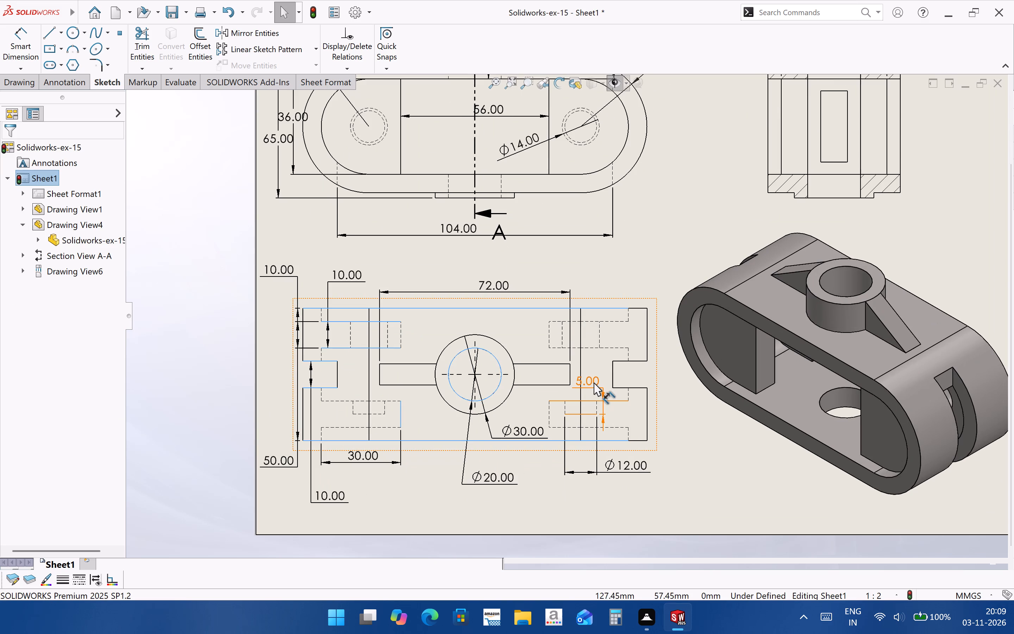
drag(594, 383, 600, 377)
click(715, 453)
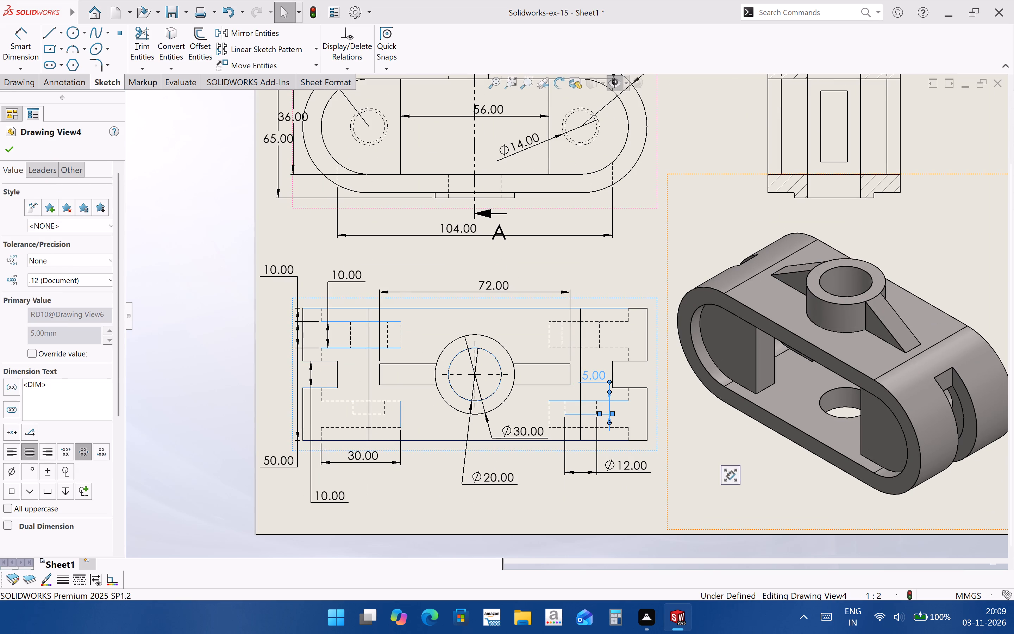
click(769, 512)
Examine the dimension placement and text orientation across all views on the sheet.
scroll(395, 363, up, 2)
scroll(492, 245, down, 3)
scroll(493, 296, up, 2)
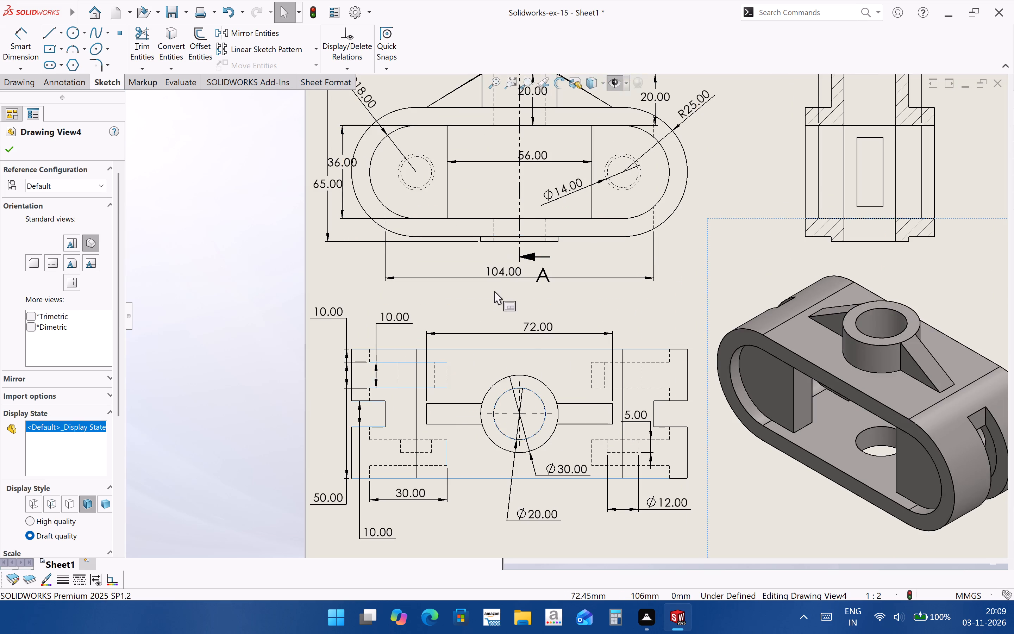
scroll(494, 291, up, 1)
scroll(617, 146, down, 4)
scroll(825, 281, down, 1)
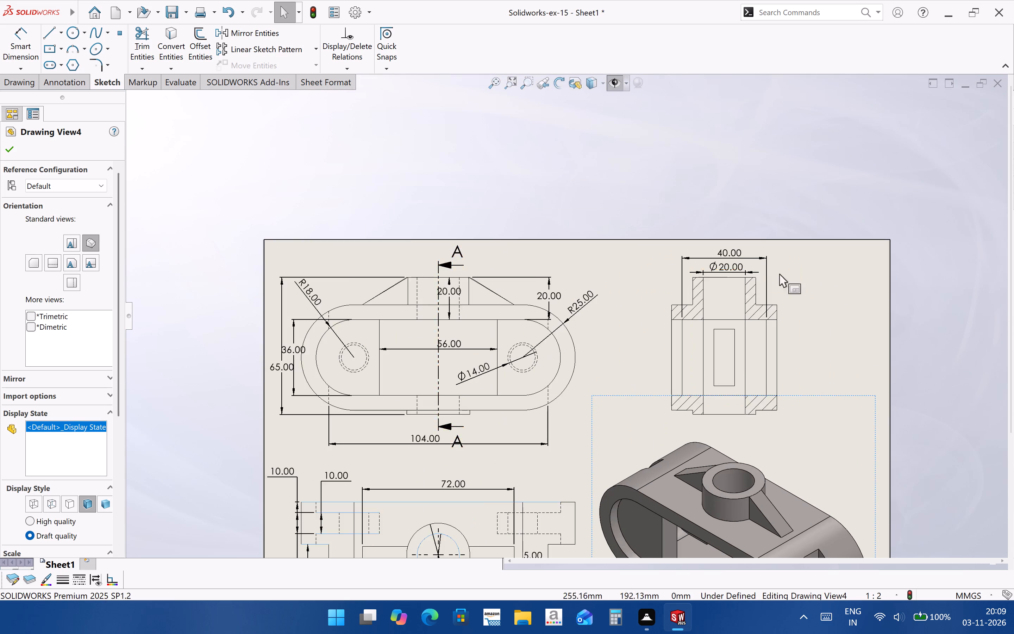
scroll(486, 227, up, 4)
click(488, 534)
scroll(527, 465, down, 3)
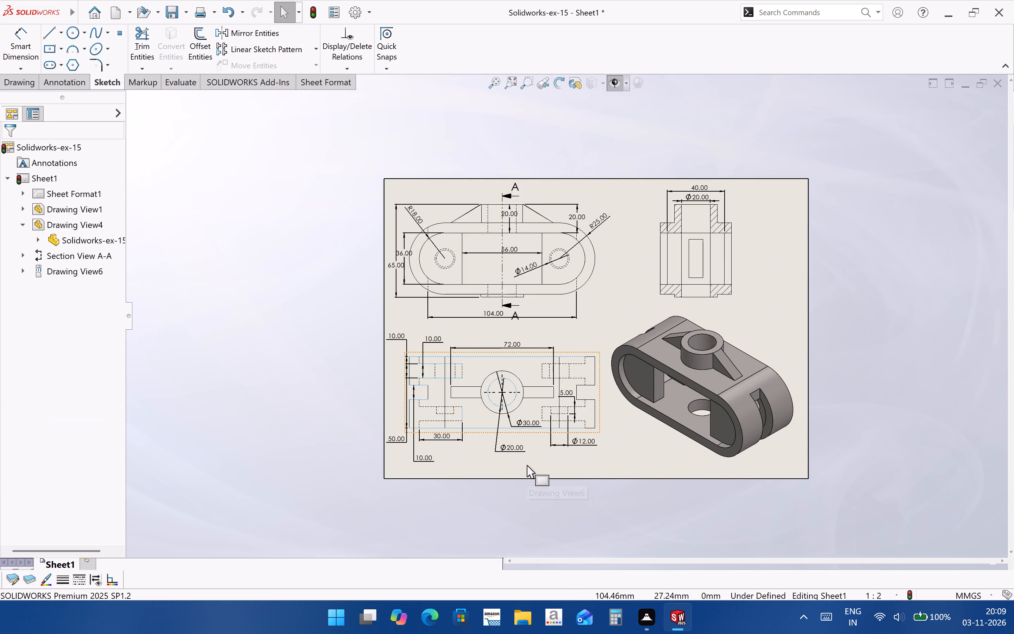
scroll(670, 251, down, 2)
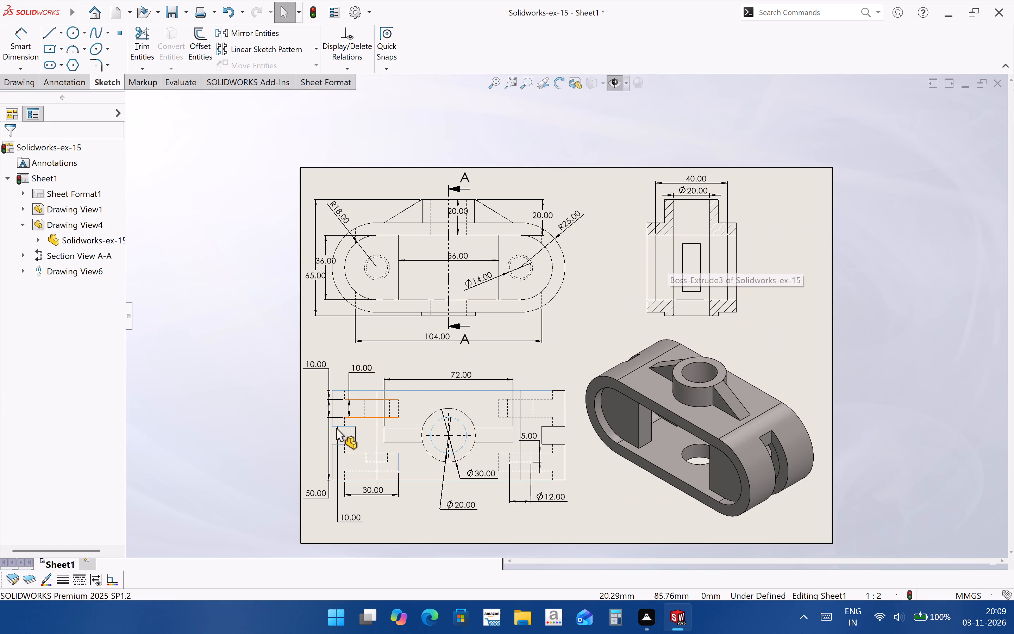
scroll(381, 398, up, 2)
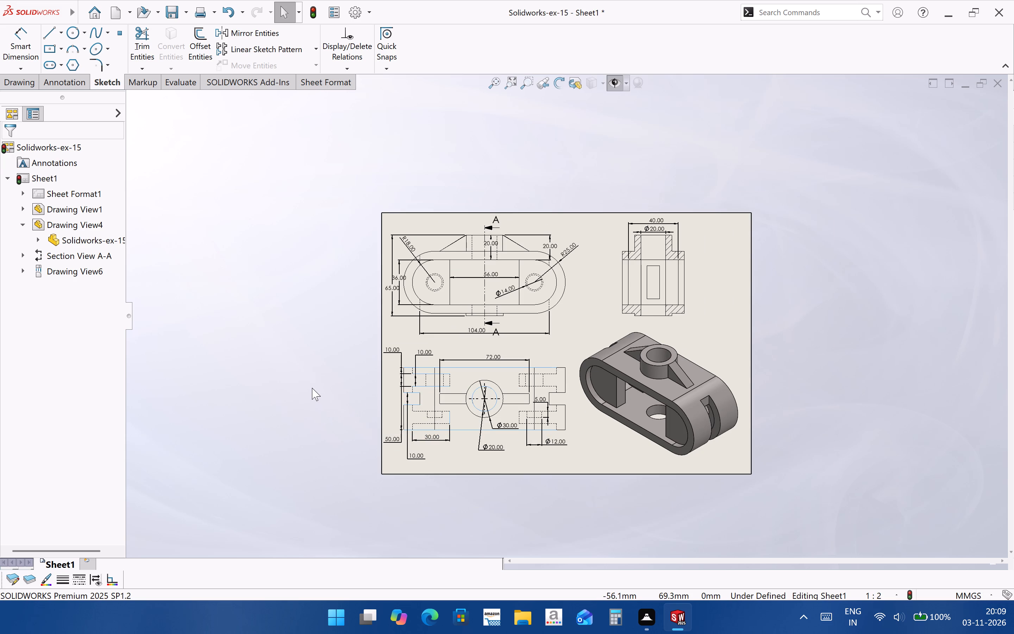
scroll(443, 263, down, 1)
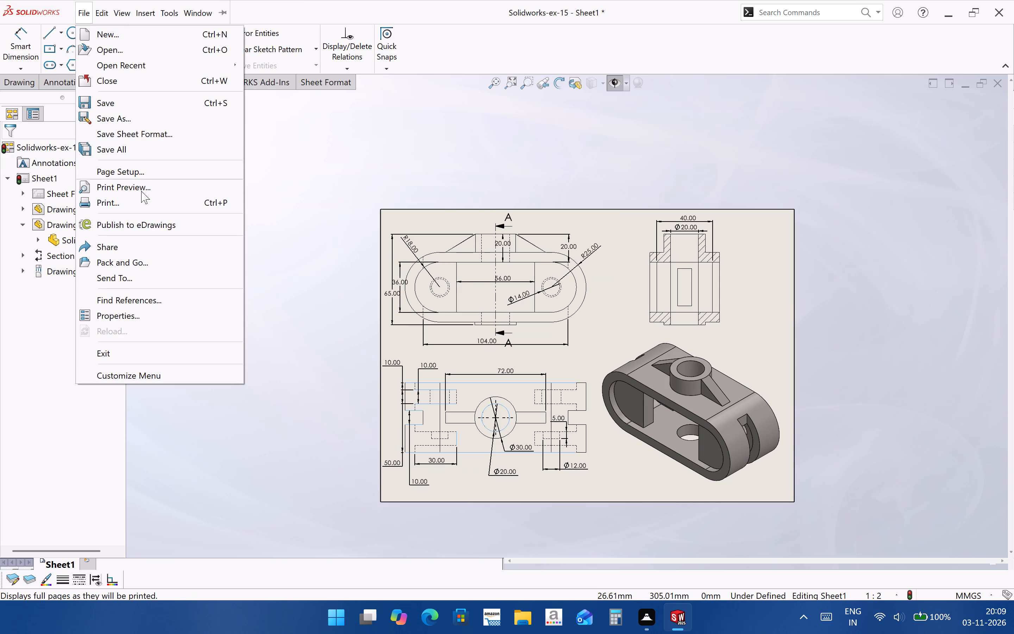
Save the drawing as Solidworks-ex-15 in SOLIDWORKS Drawing format in the Documents Solidworks folder.
click(138, 106)
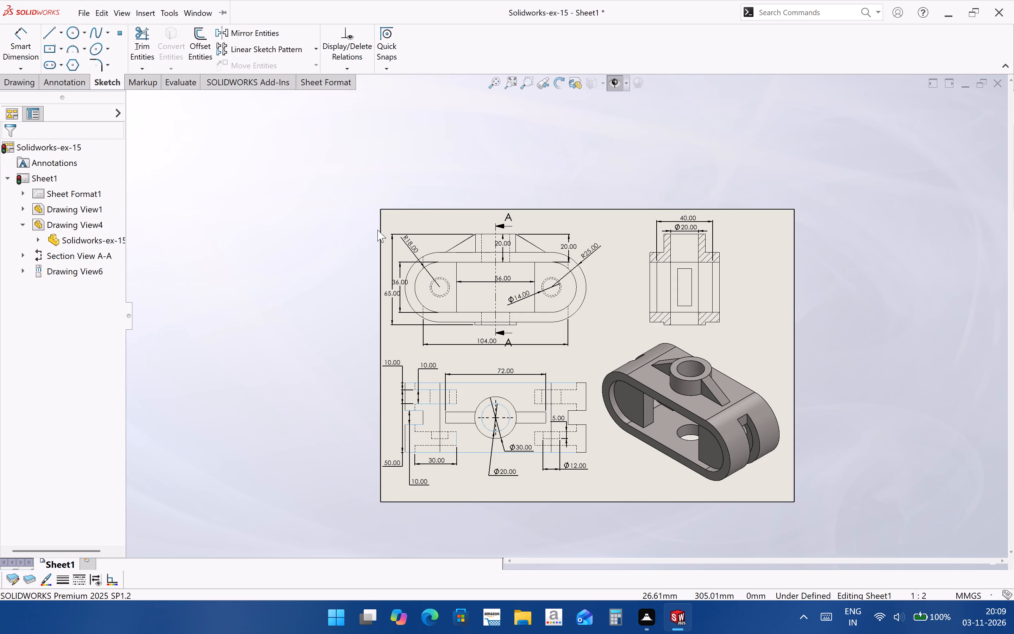
click(480, 323)
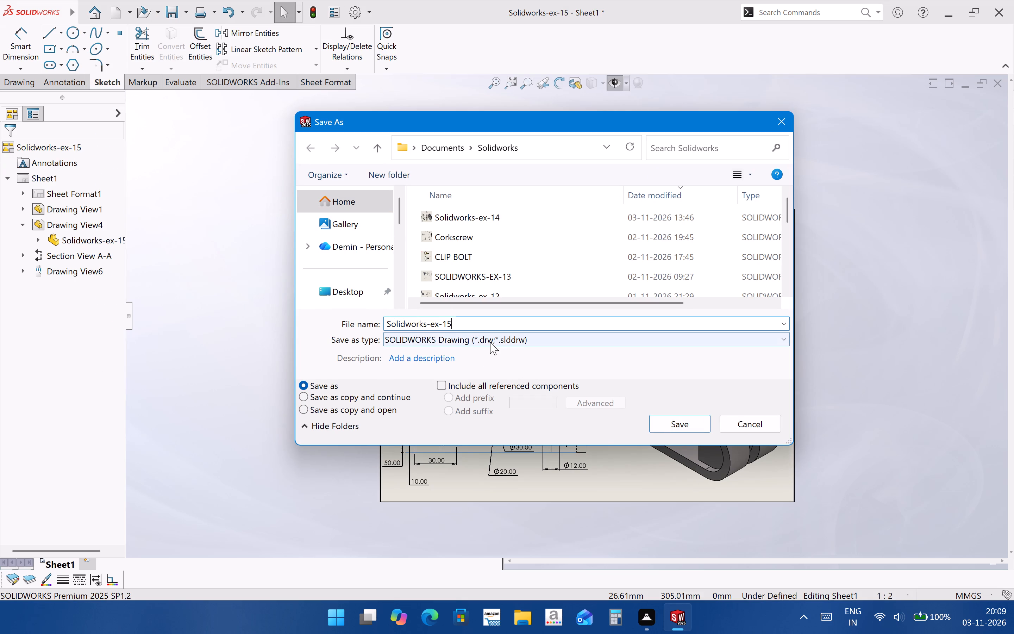
click(683, 427)
Set the section view's 40 mm width dimension to a custom text position with broken leader and aligned text.
scroll(532, 329, down, 2)
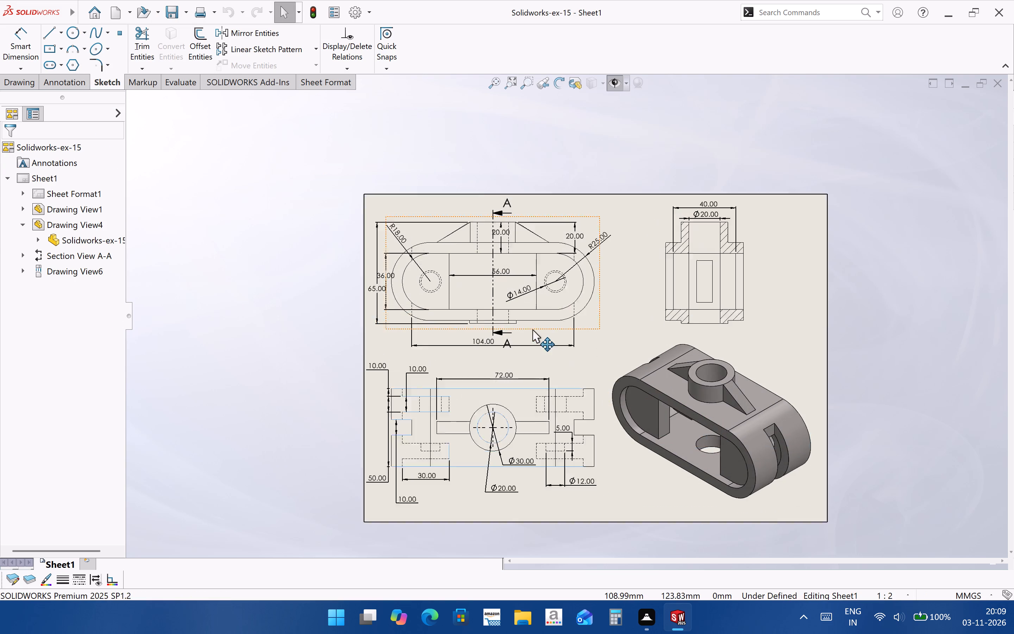
scroll(532, 329, down, 1)
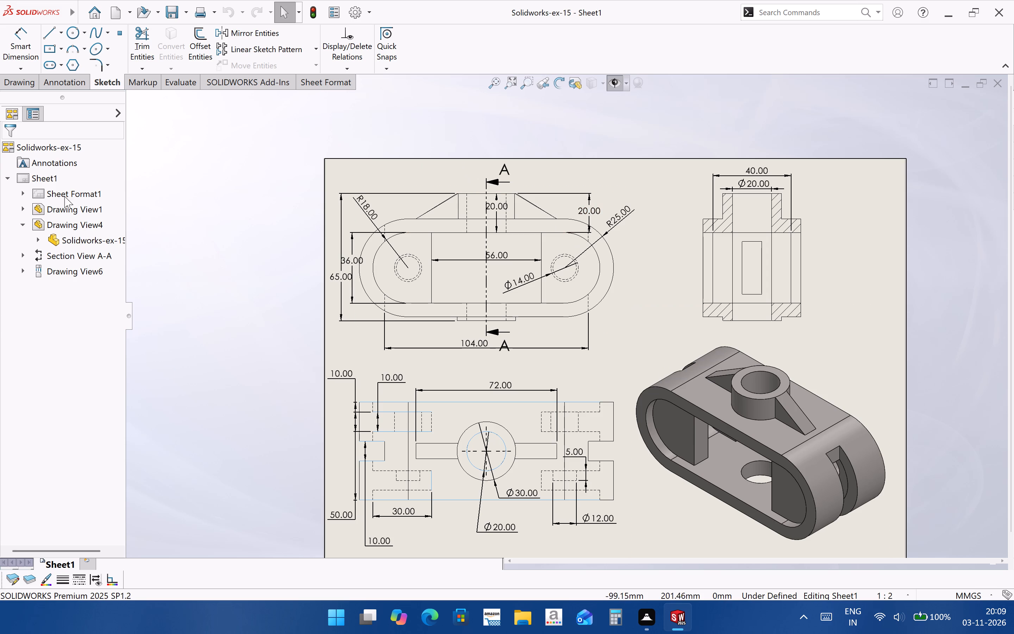
scroll(309, 241, up, 2)
scroll(580, 472, down, 3)
click(610, 447)
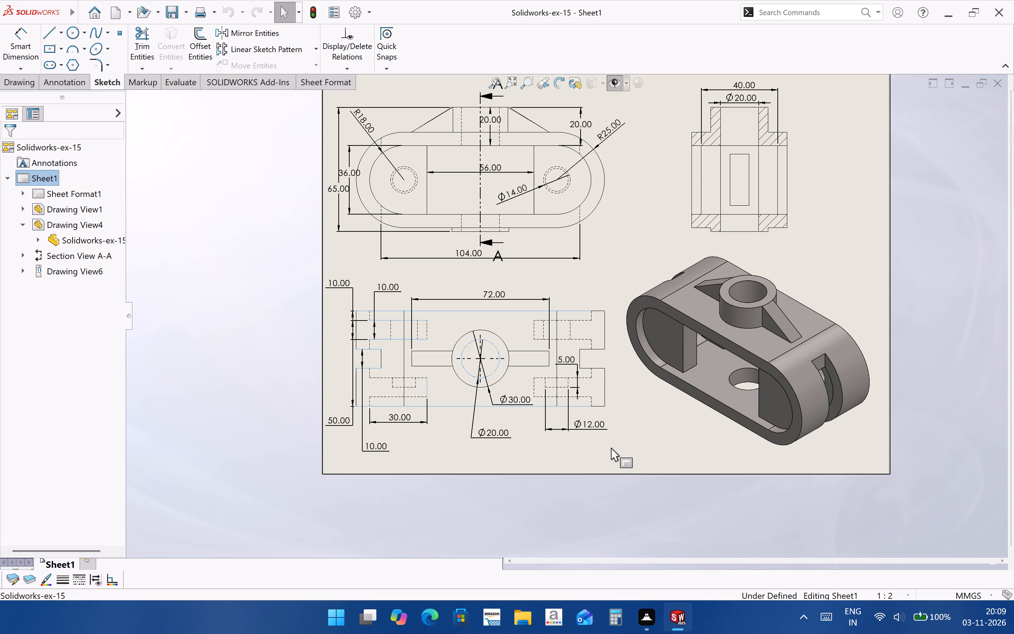
click(608, 265)
click(746, 83)
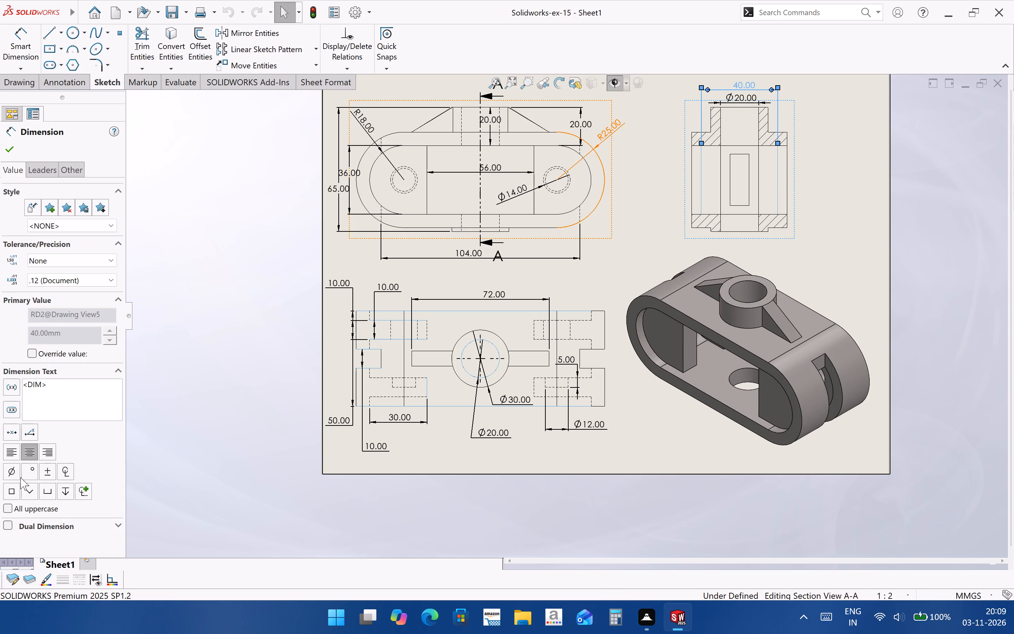
click(49, 156)
click(49, 164)
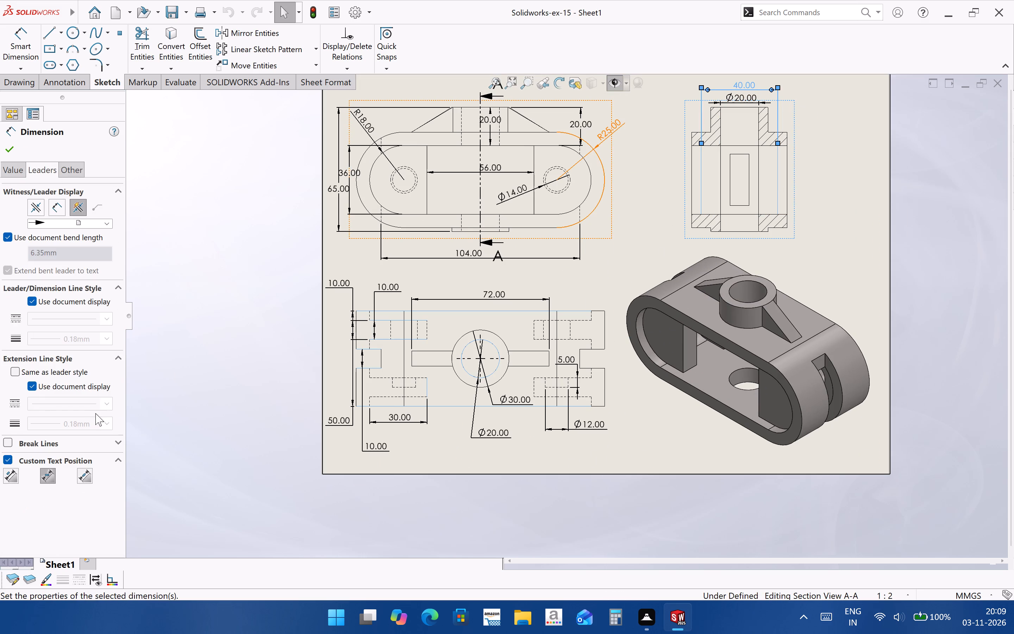
click(81, 471)
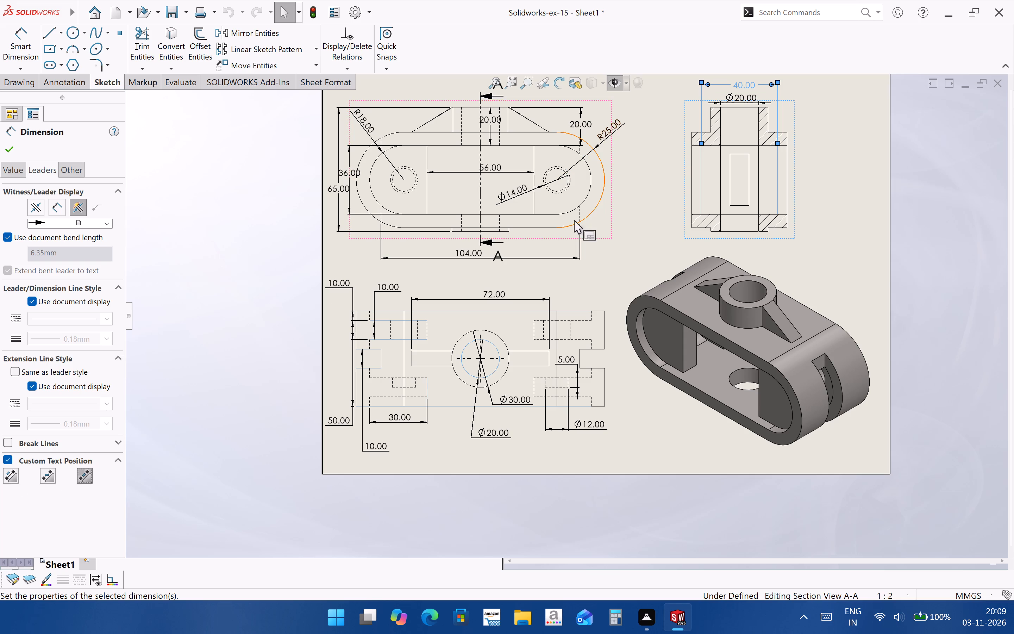
click(7, 152)
click(850, 119)
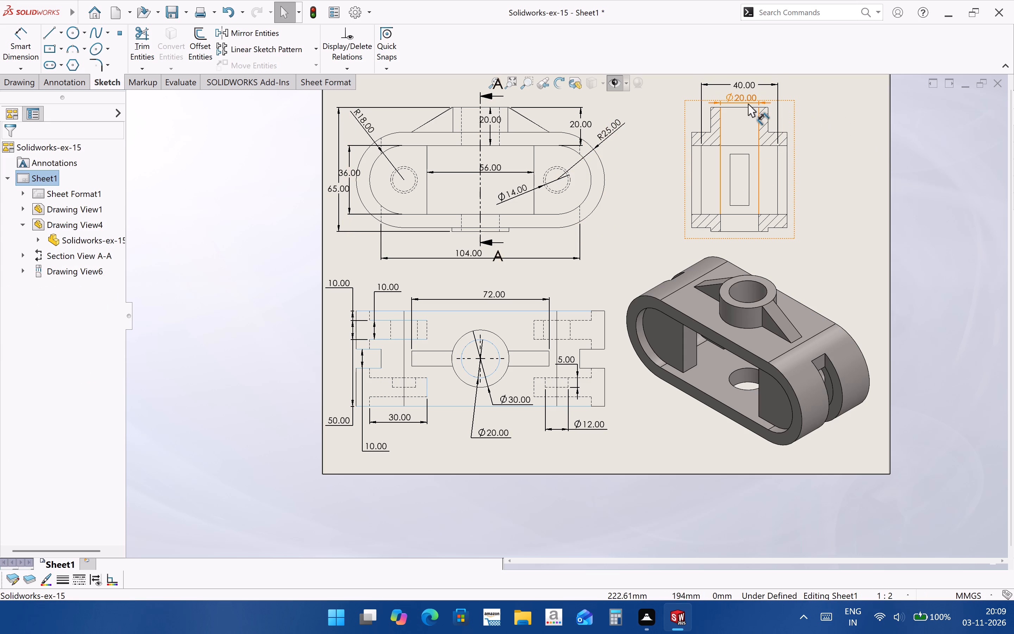
Copy the 40 mm dimension's format onto the section view's Ø20 dimension with Format Painter.
key(ctrl+f)
click(745, 85)
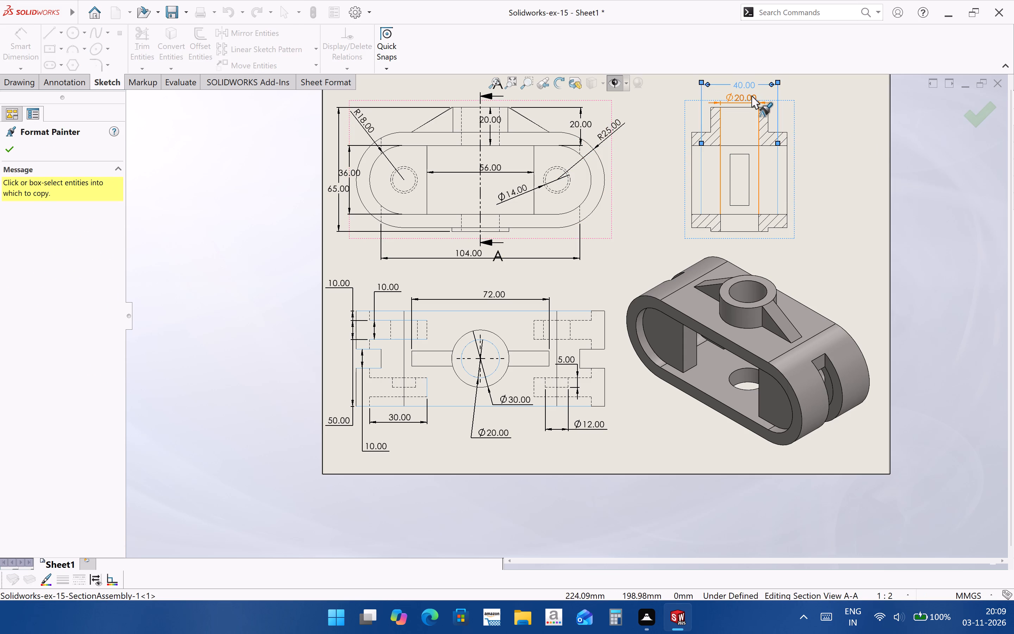
click(751, 95)
click(976, 123)
click(866, 176)
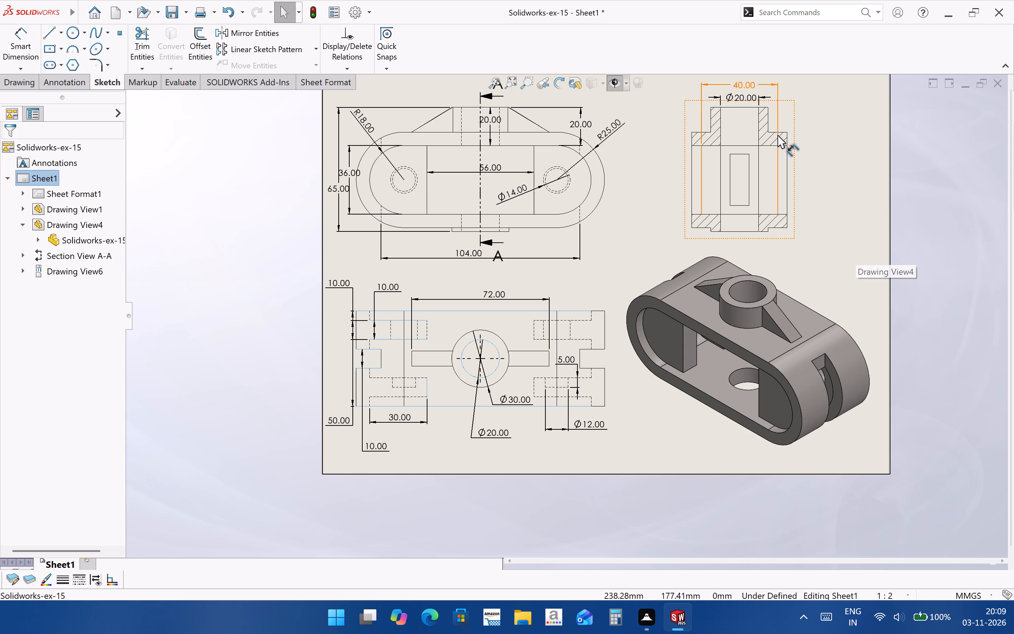
Copy the section view's 40 mm dimension format onto the front view's 104 mm and 56 mm dimensions with Format Painter.
scroll(777, 135, down, 2)
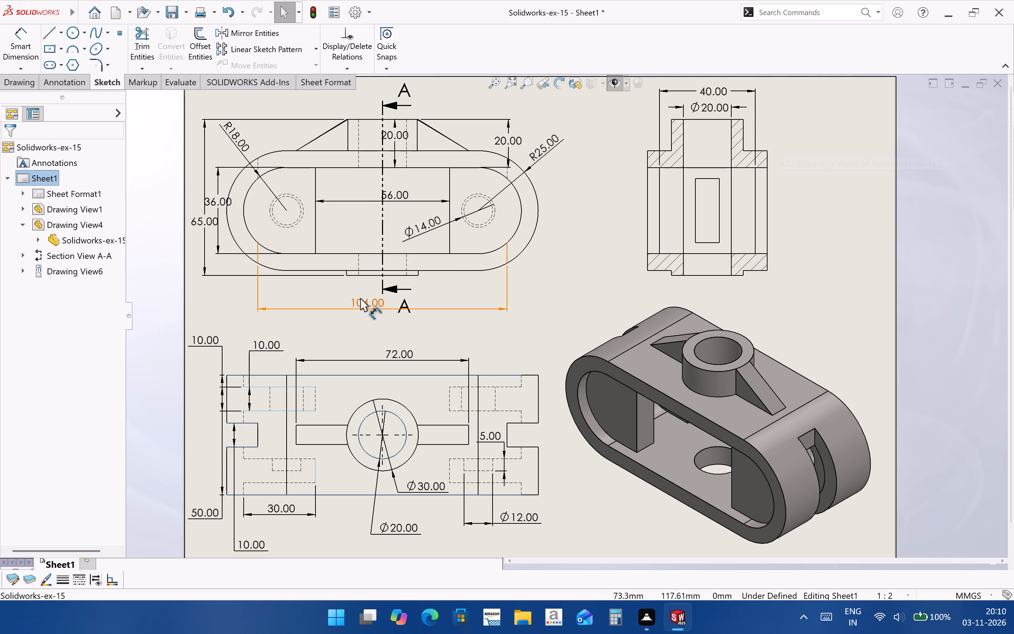
key(ctrl+f)
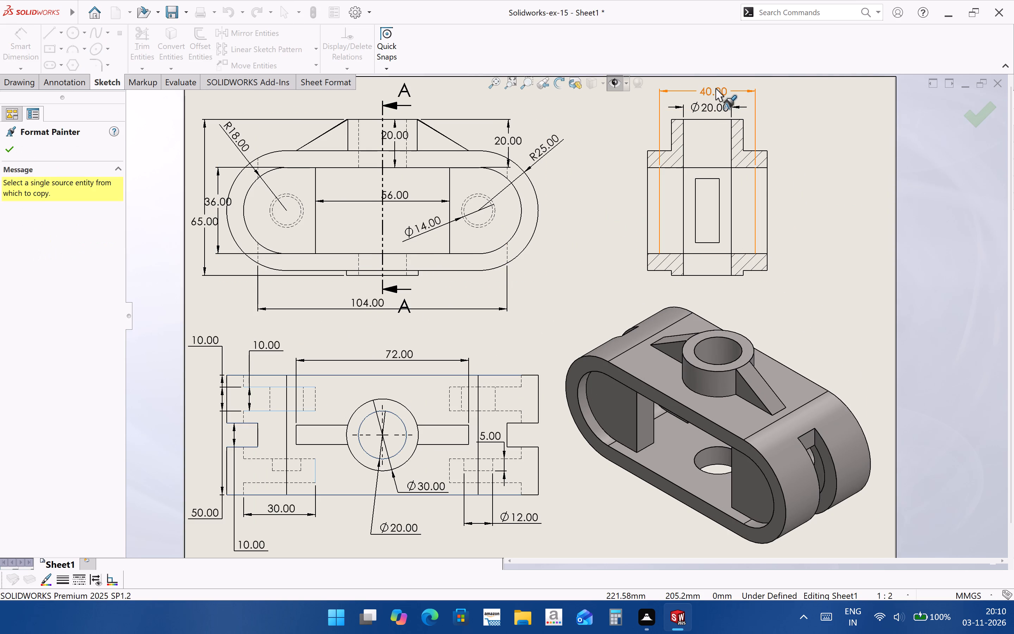
click(715, 88)
click(373, 304)
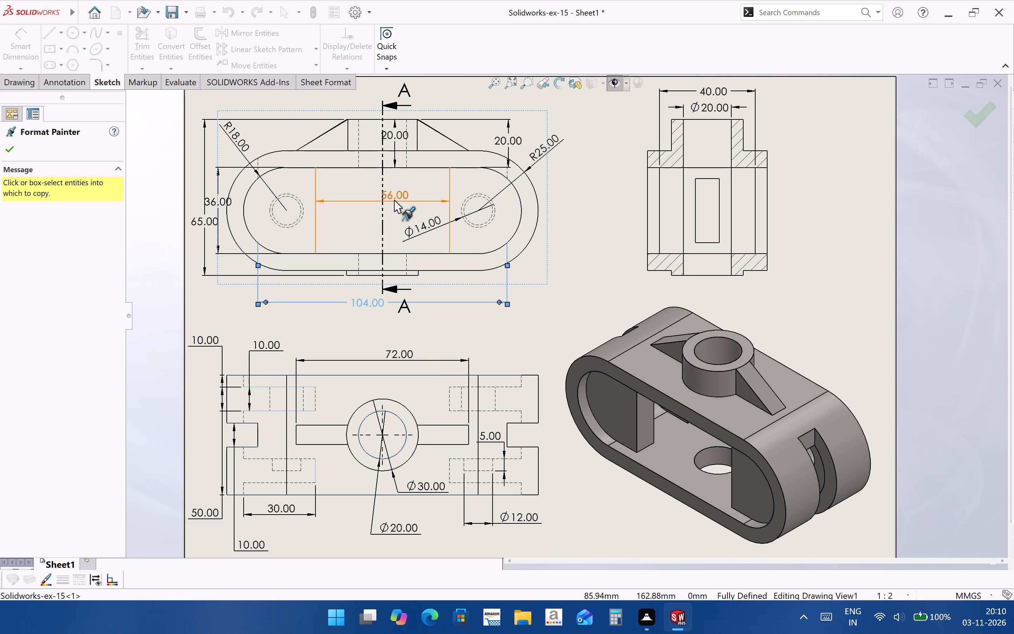
click(394, 200)
click(602, 304)
click(979, 113)
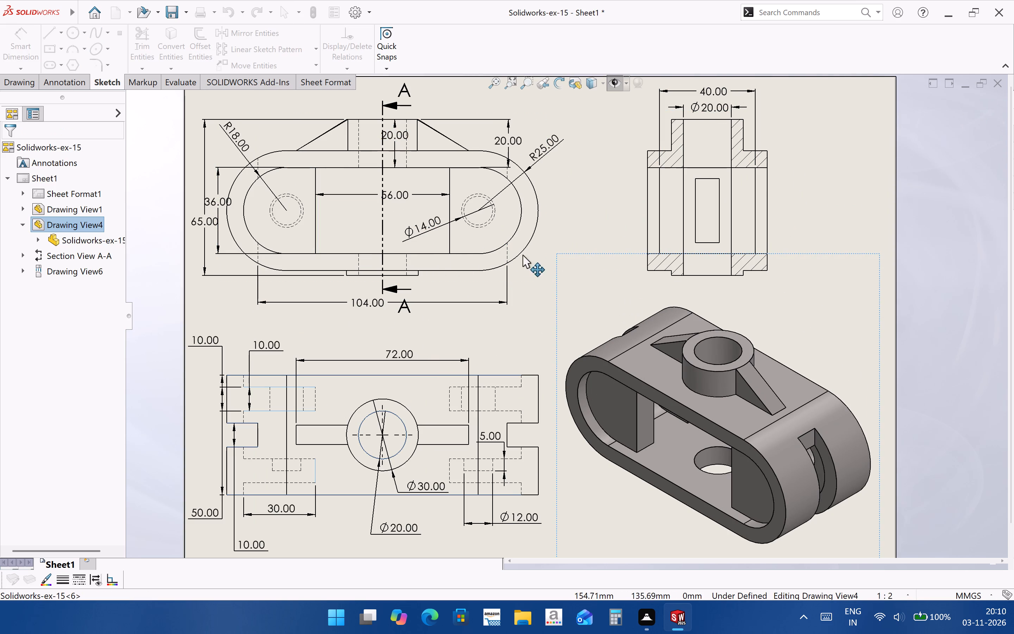
Shift the front view's 56 mm and central 20 mm dimension texts slightly sideways, clear of section line A-A.
drag(400, 197, 409, 197)
click(588, 274)
scroll(597, 293, up, 1)
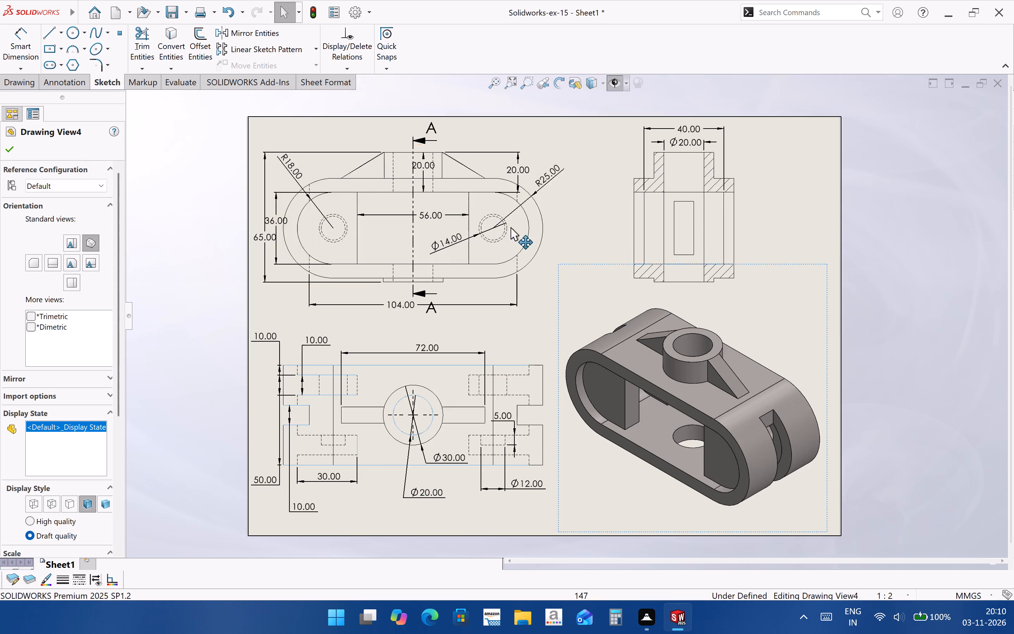
scroll(438, 168, down, 3)
drag(440, 193, 447, 193)
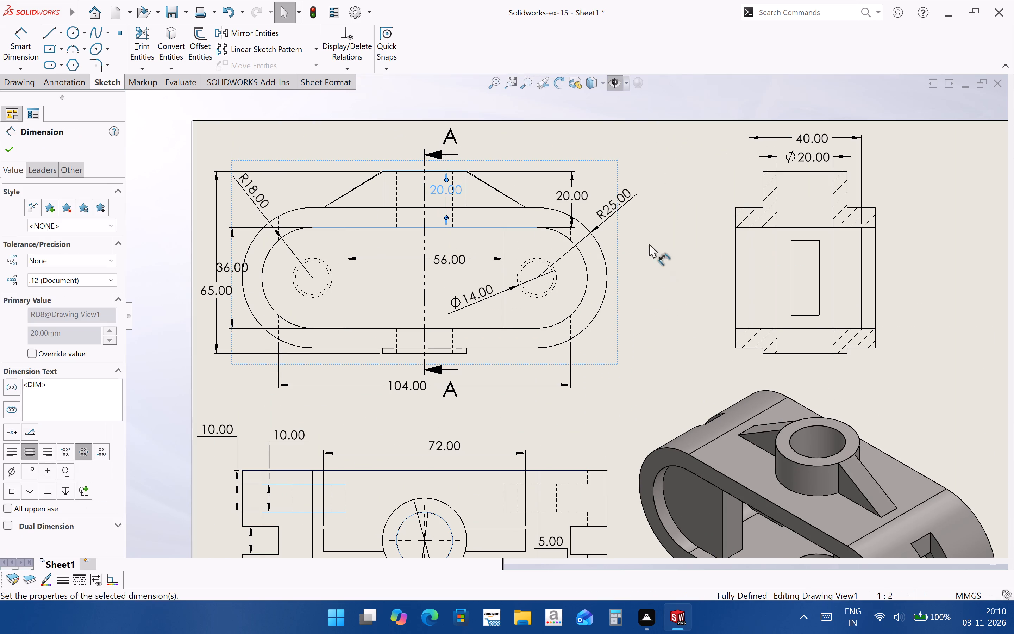
click(644, 243)
Save the changes to the Solidworks-ex-15 drawing.
scroll(476, 161, up, 2)
scroll(504, 277, up, 3)
scroll(571, 404, down, 2)
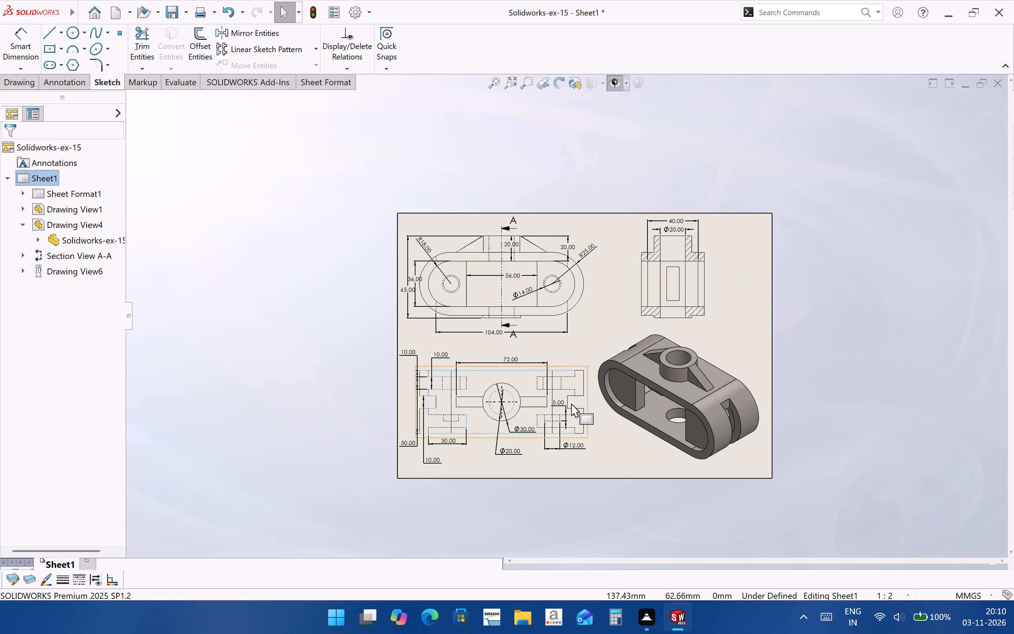
scroll(752, 350, down, 1)
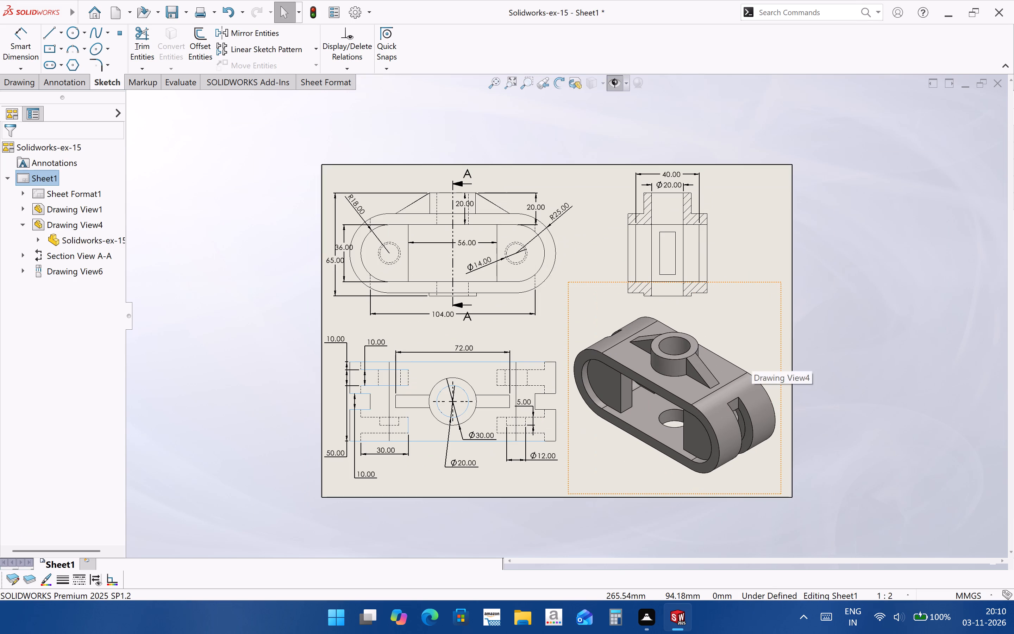
click(126, 109)
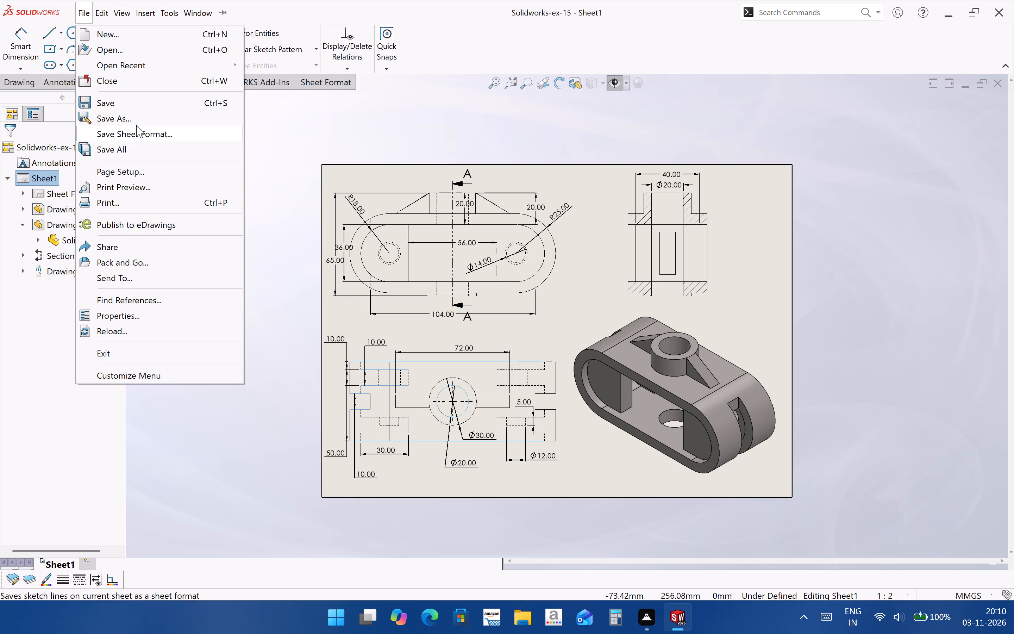
Save a copy of the drawing as an Adobe PDF named Solidworks-ex-15 in the Documents Solidworks folder.
click(136, 125)
click(473, 344)
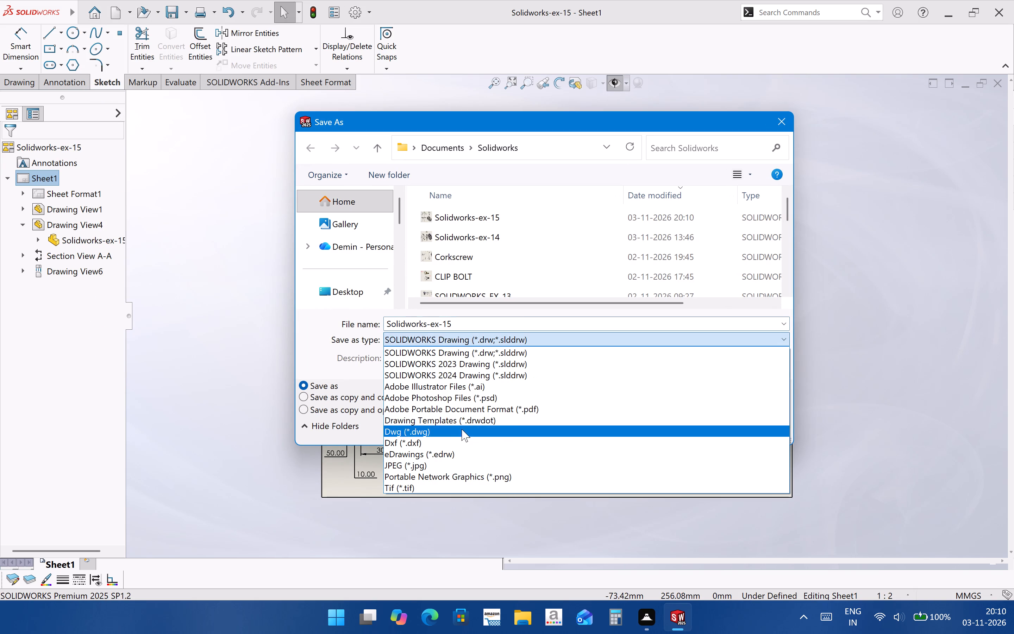
click(500, 411)
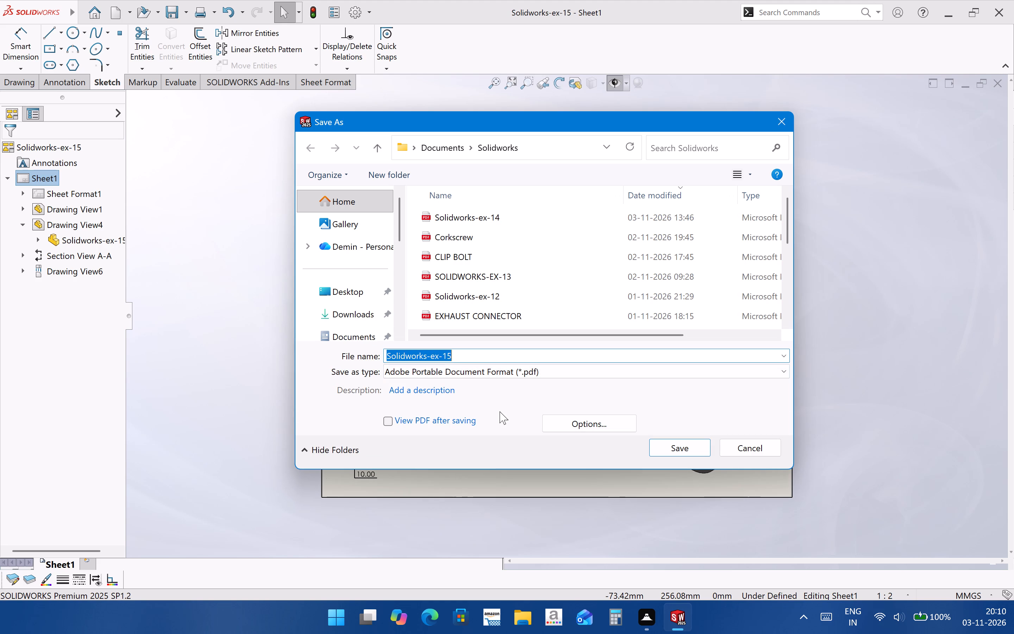
click(484, 357)
click(678, 453)
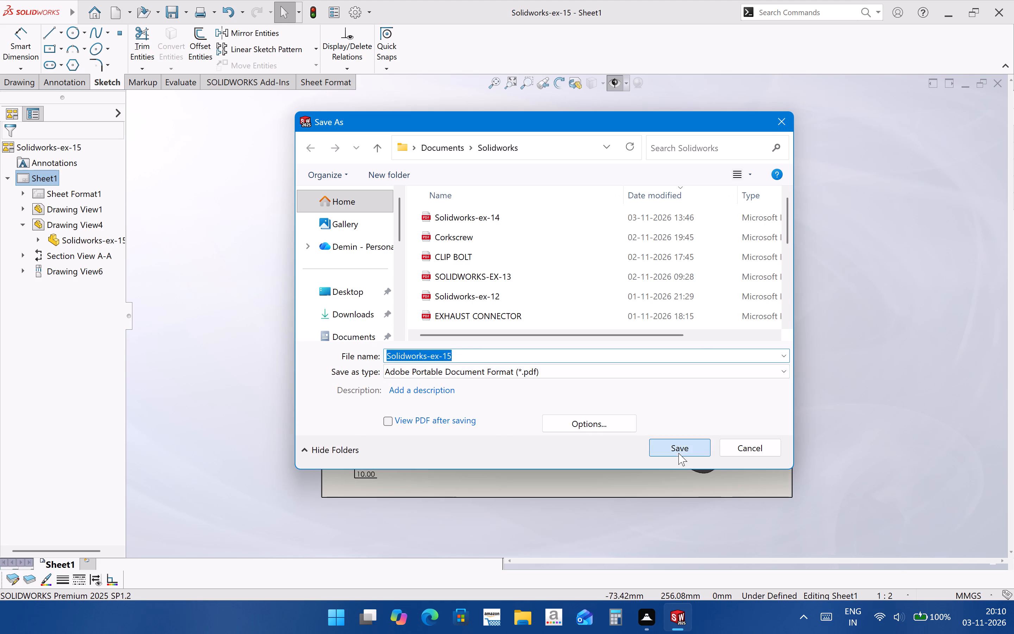